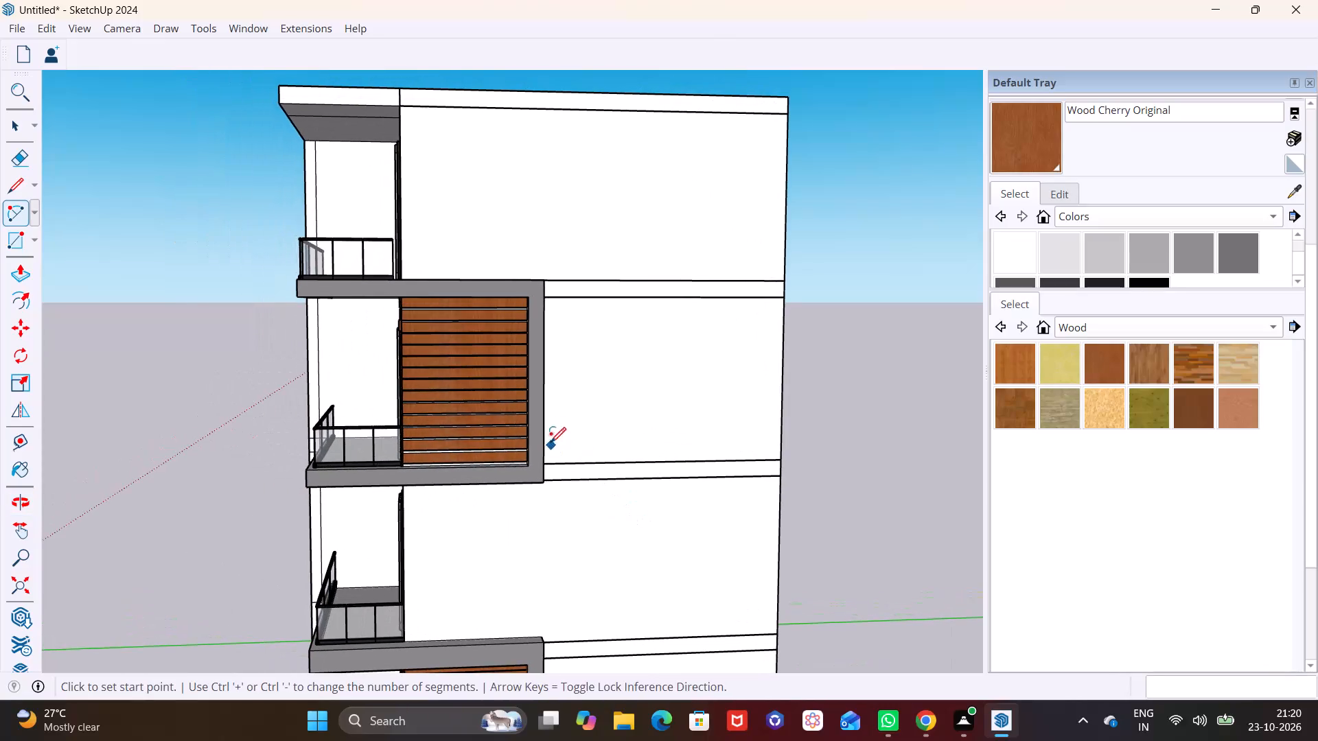
Draw a window rectangle about 4' 3" wide by 5' 3" high on the top floor's side wall.
scroll(535, 355, down, 2)
shift+middle_drag(531, 344, 516, 419)
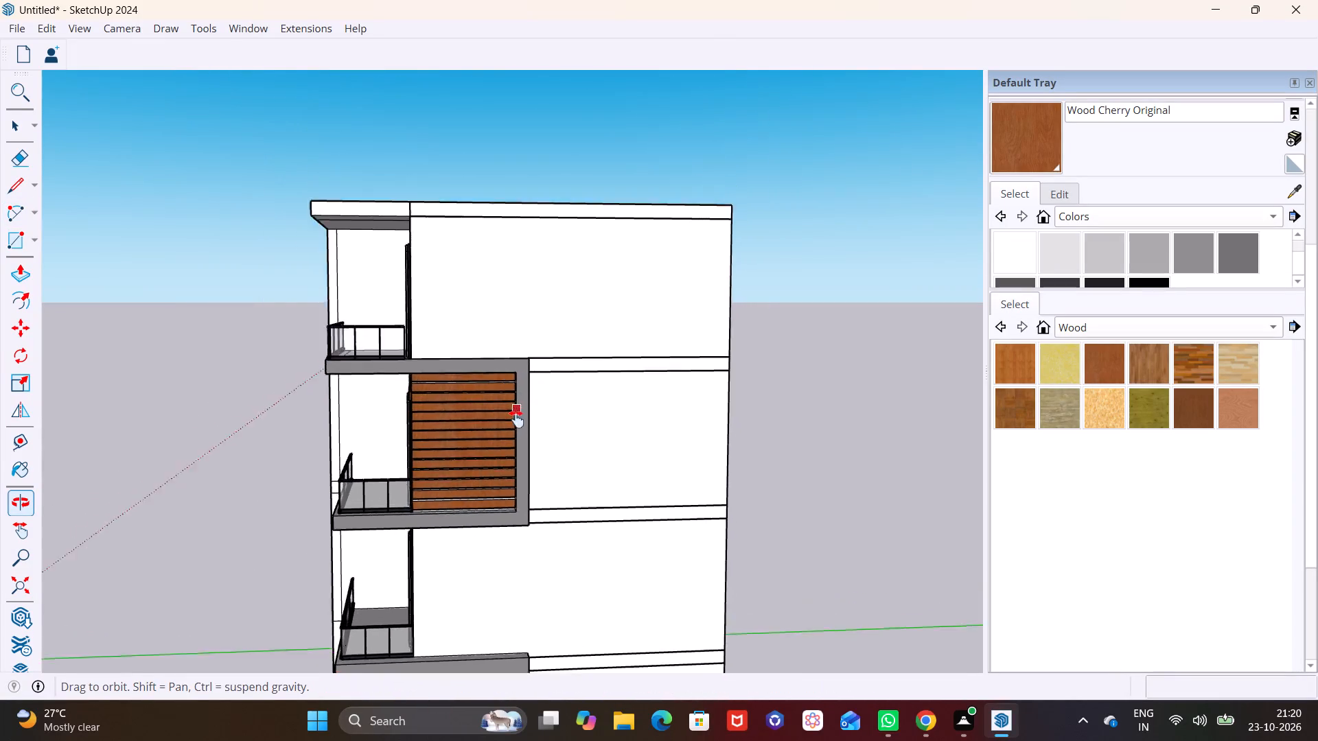
shift+middle_drag(516, 419, 503, 491)
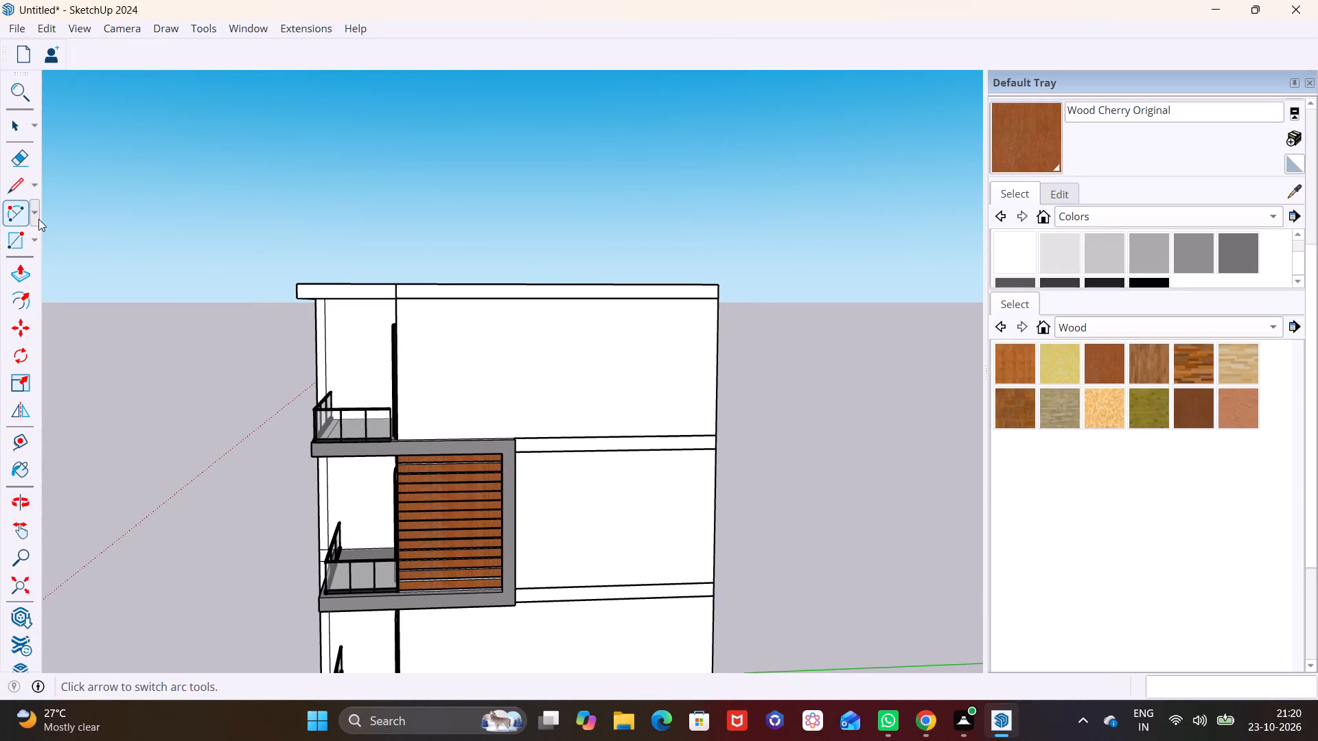
click(31, 238)
click(109, 263)
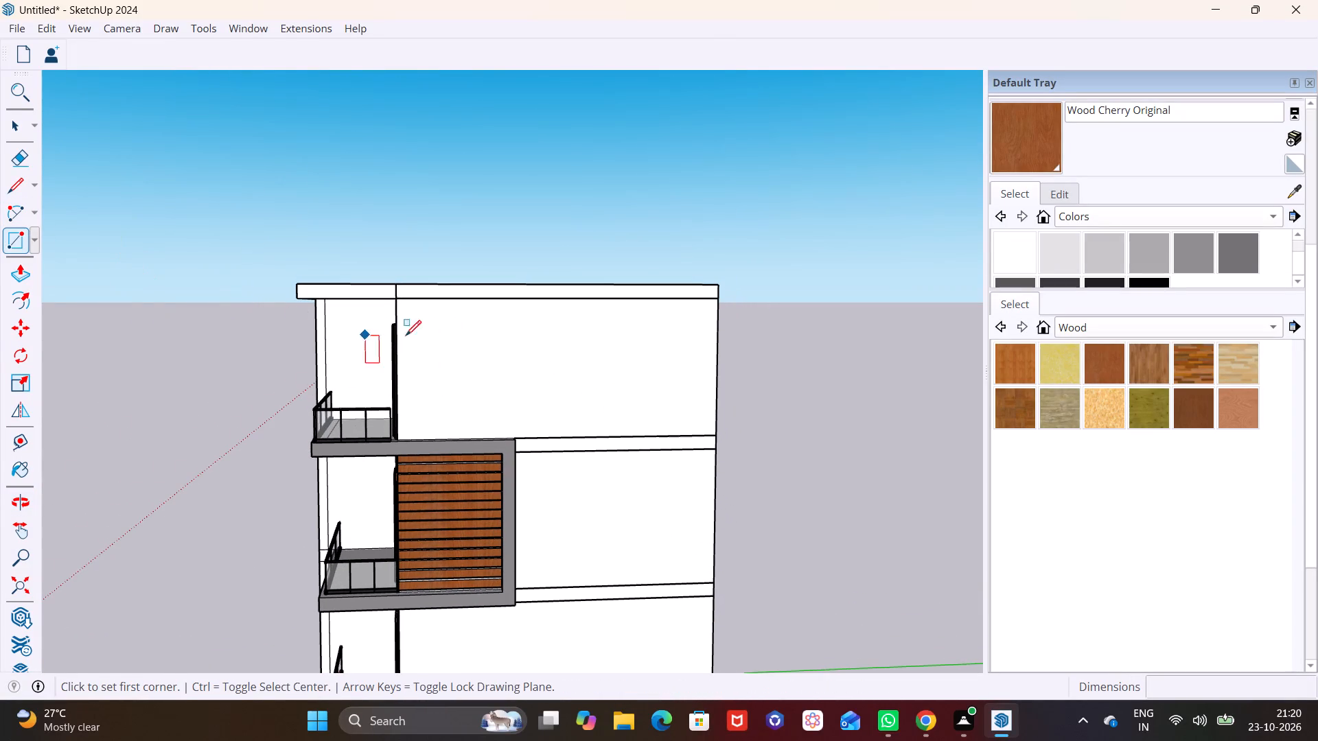
click(527, 329)
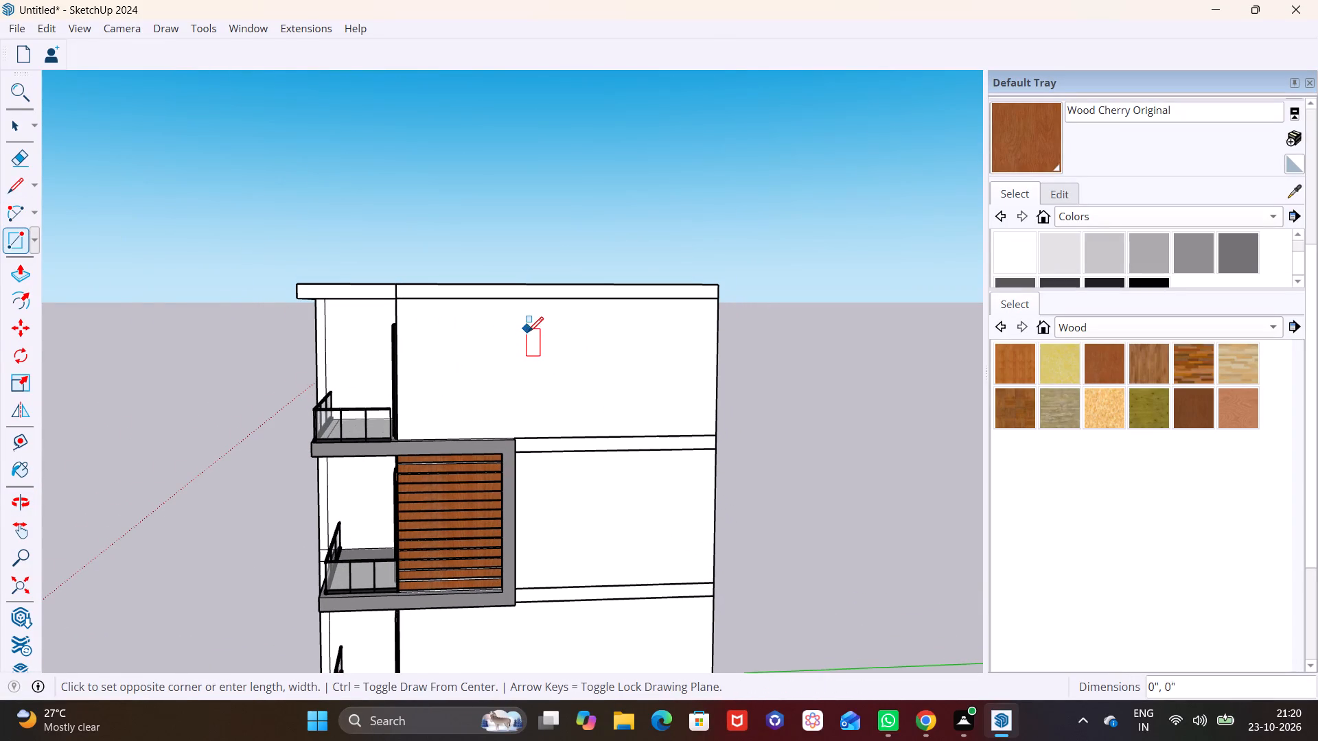
click(585, 402)
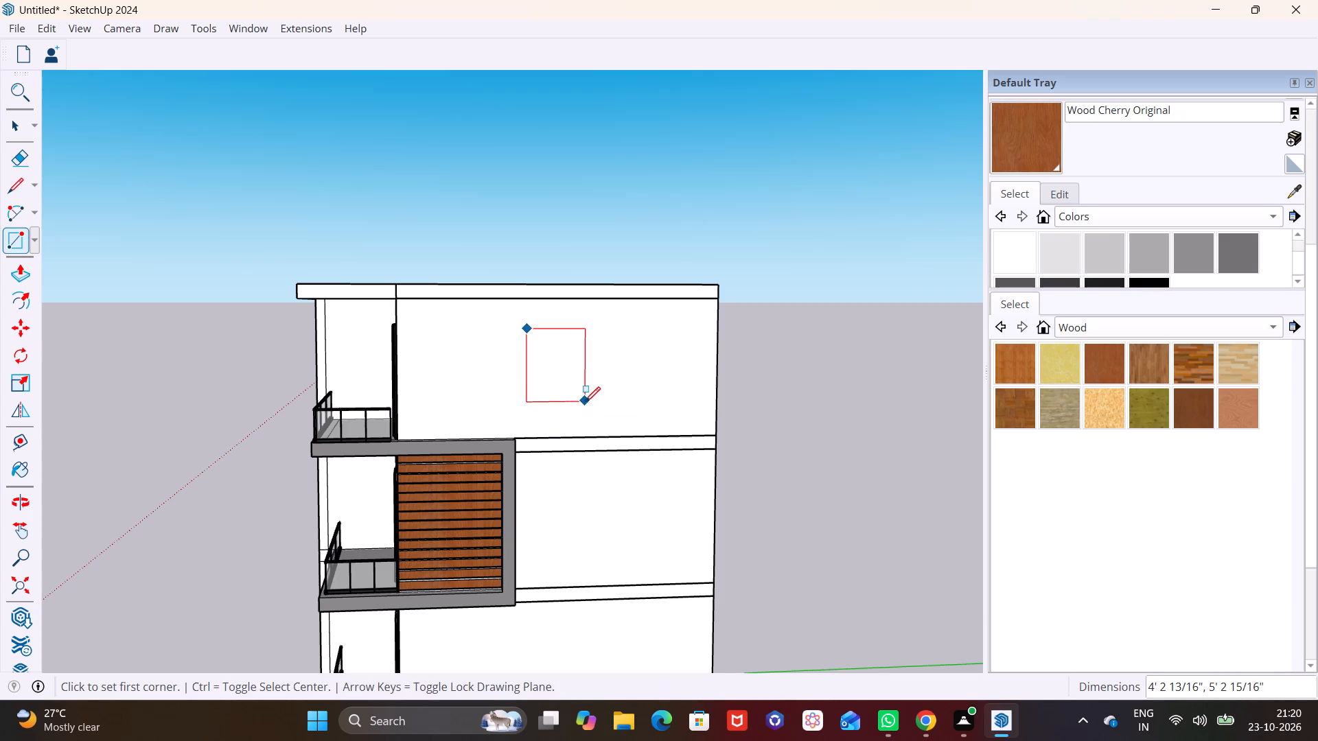
key(space)
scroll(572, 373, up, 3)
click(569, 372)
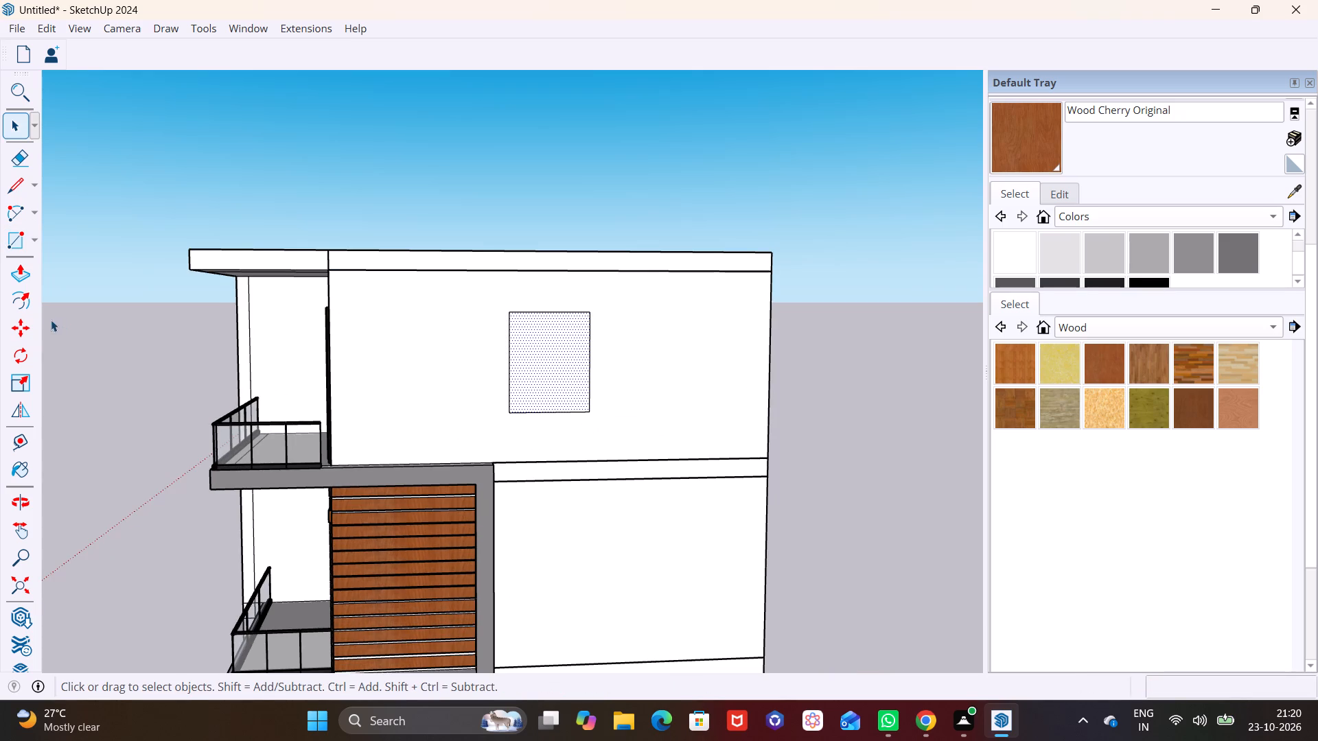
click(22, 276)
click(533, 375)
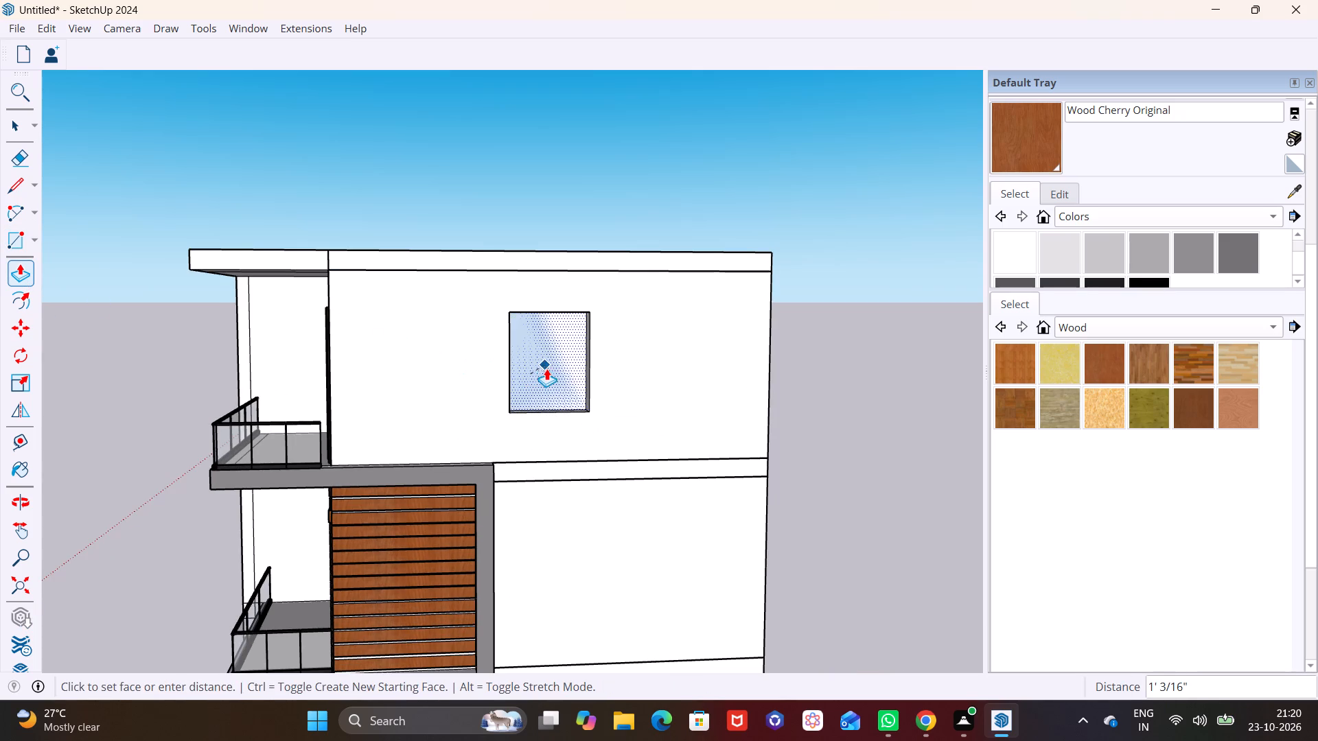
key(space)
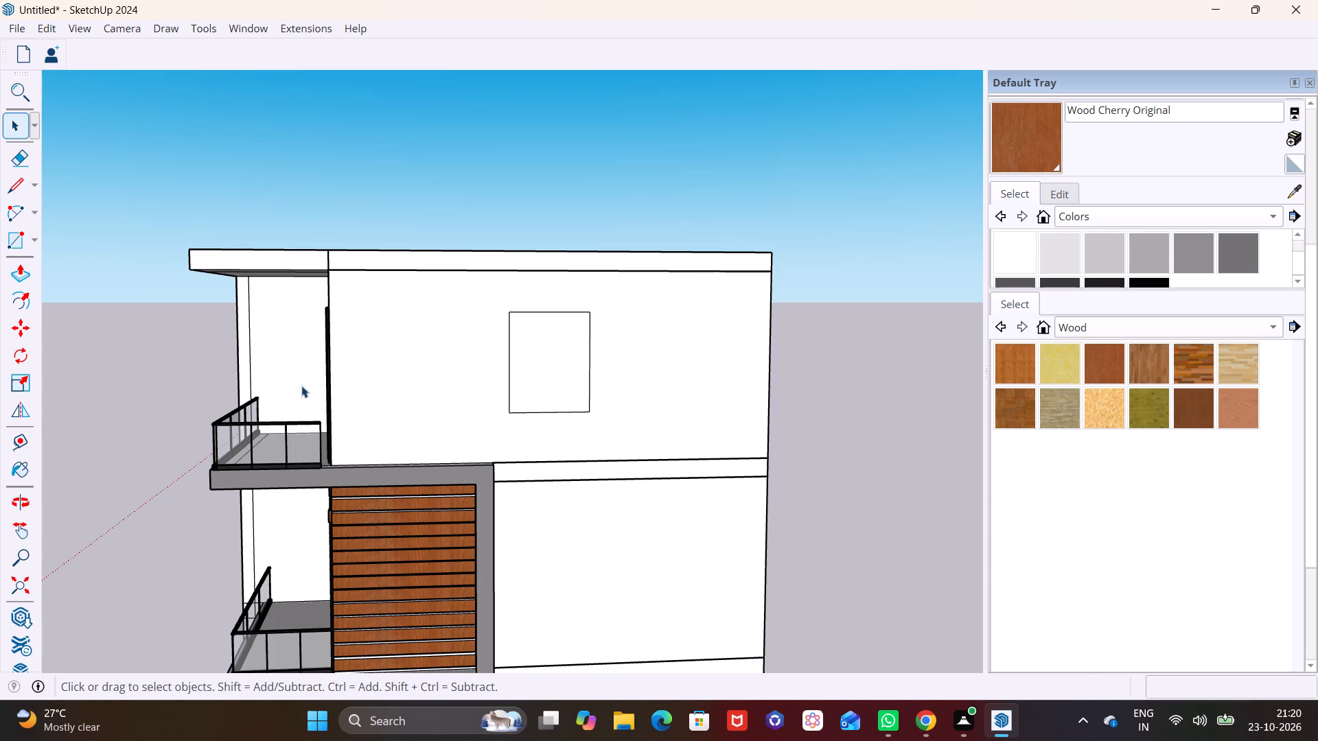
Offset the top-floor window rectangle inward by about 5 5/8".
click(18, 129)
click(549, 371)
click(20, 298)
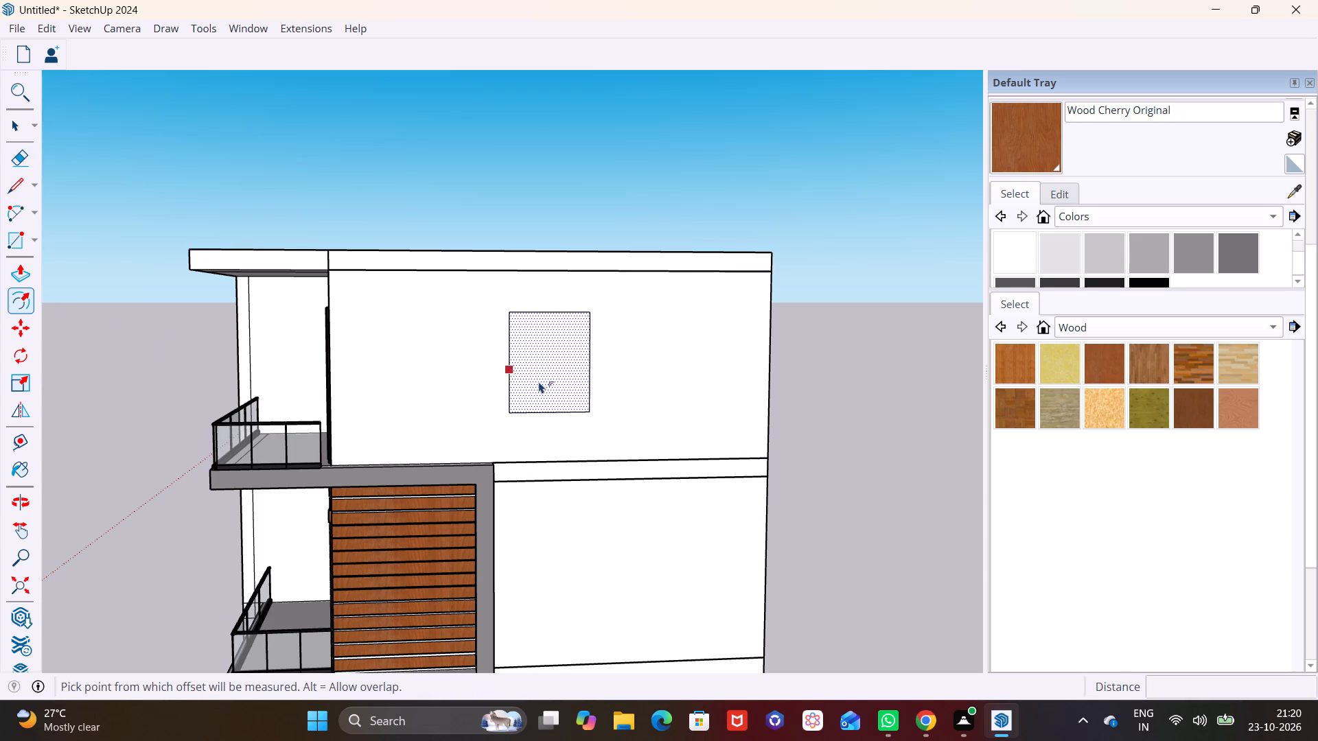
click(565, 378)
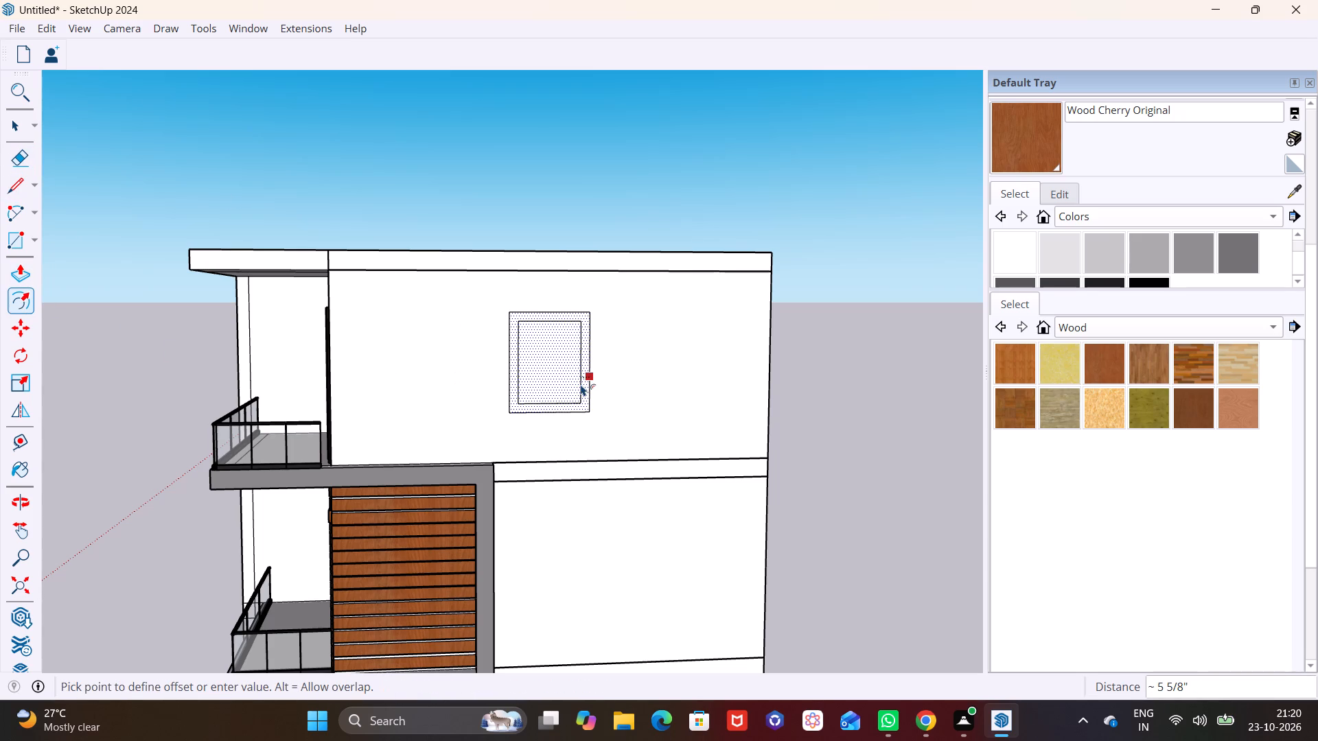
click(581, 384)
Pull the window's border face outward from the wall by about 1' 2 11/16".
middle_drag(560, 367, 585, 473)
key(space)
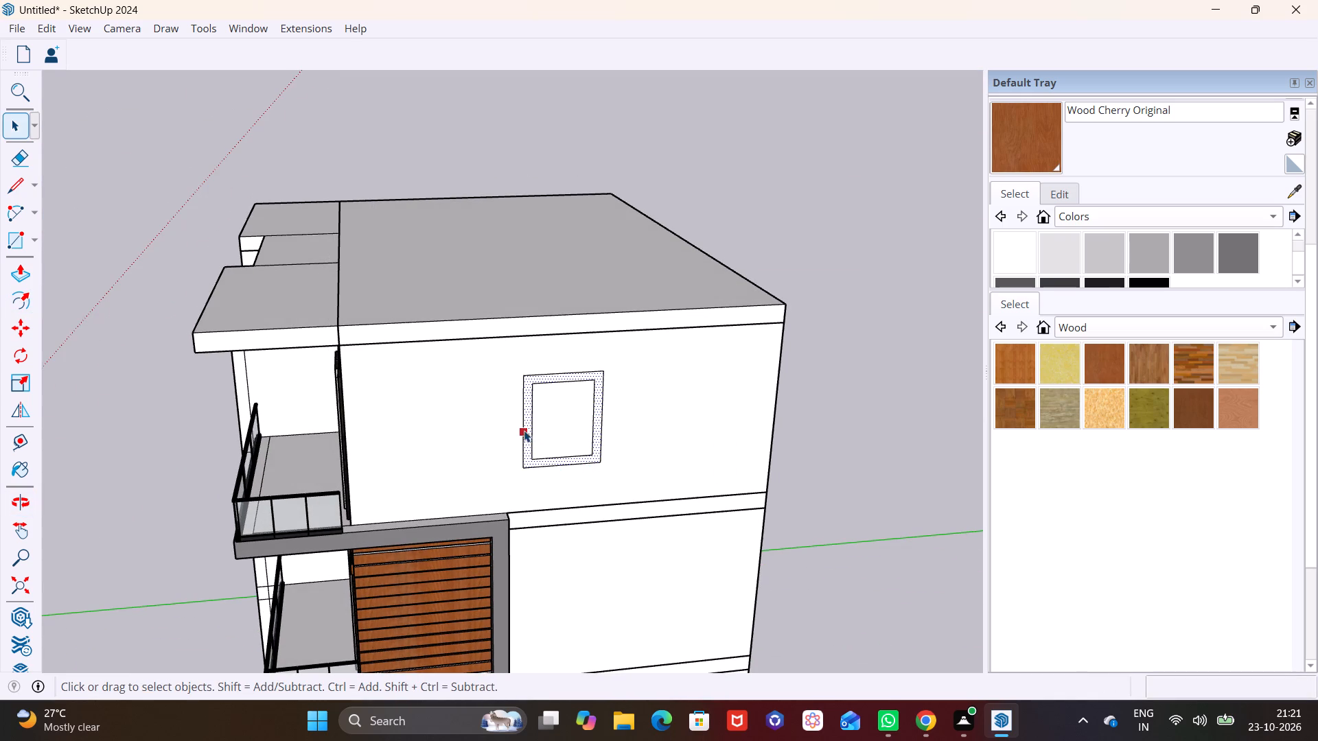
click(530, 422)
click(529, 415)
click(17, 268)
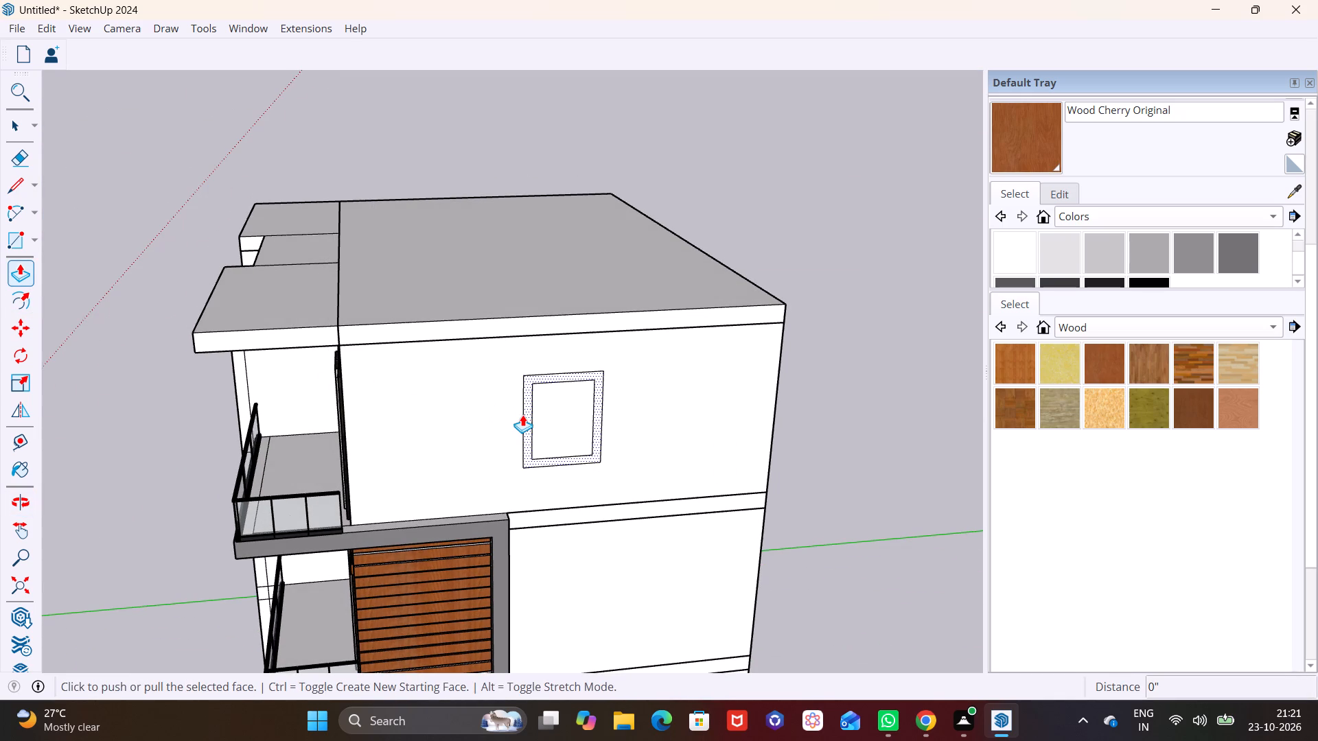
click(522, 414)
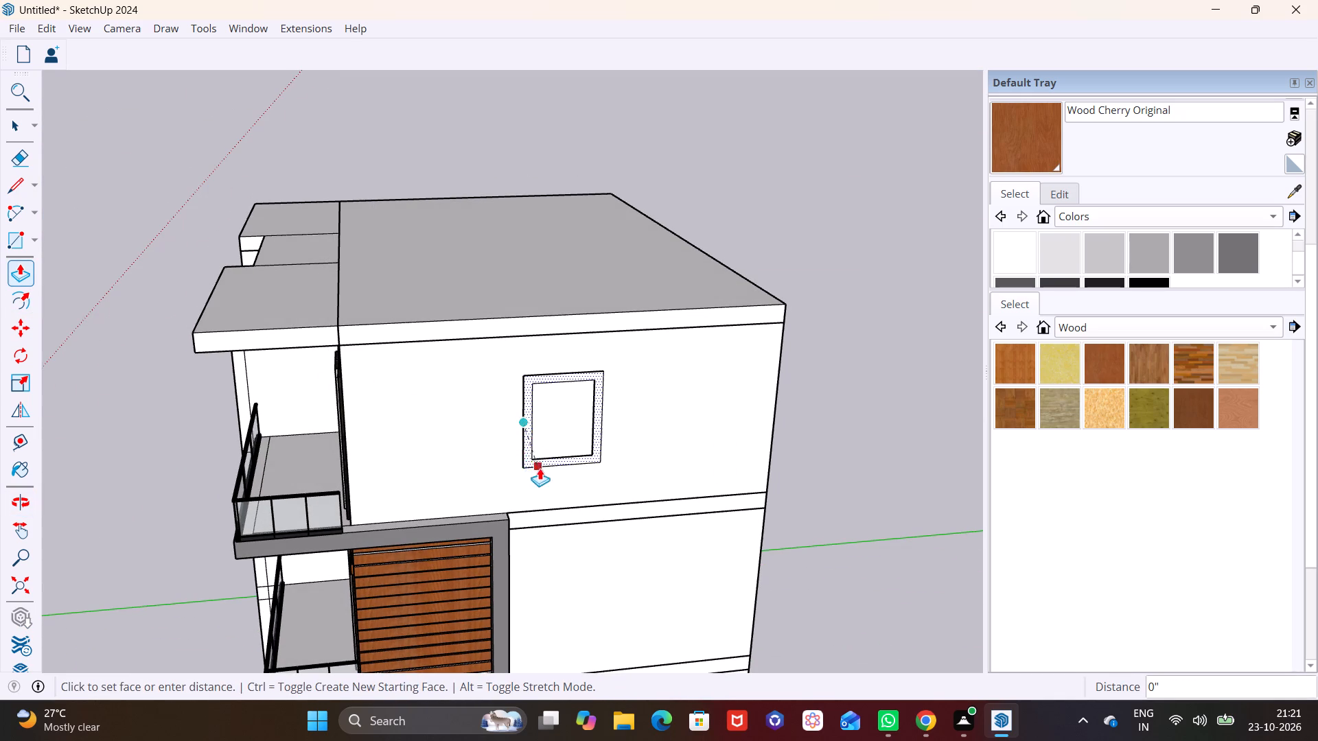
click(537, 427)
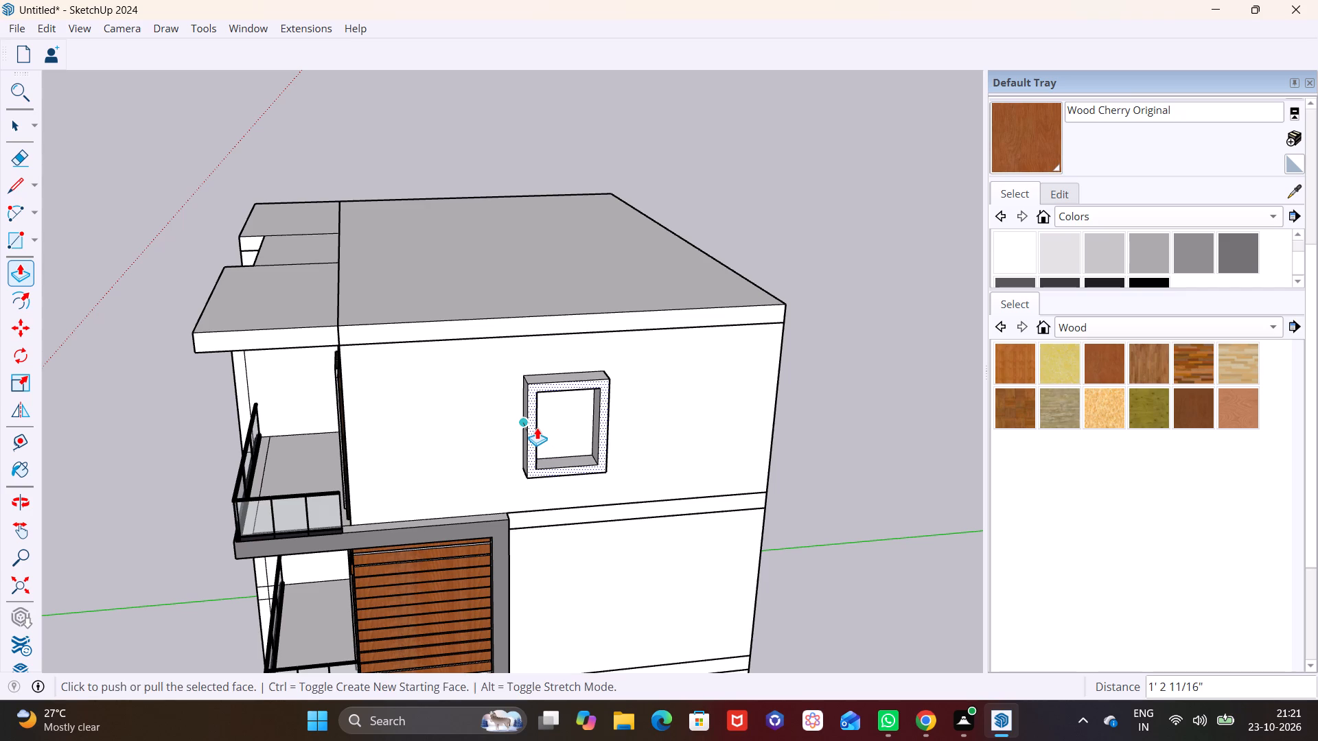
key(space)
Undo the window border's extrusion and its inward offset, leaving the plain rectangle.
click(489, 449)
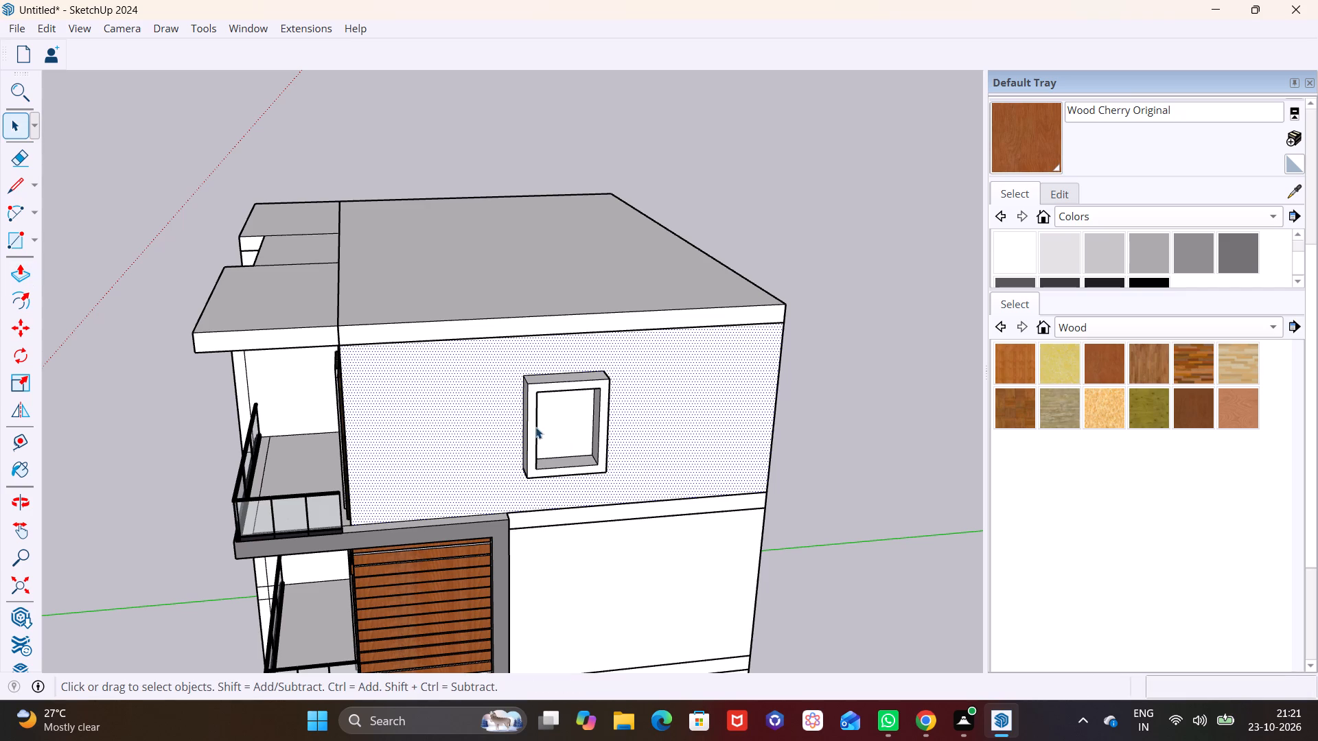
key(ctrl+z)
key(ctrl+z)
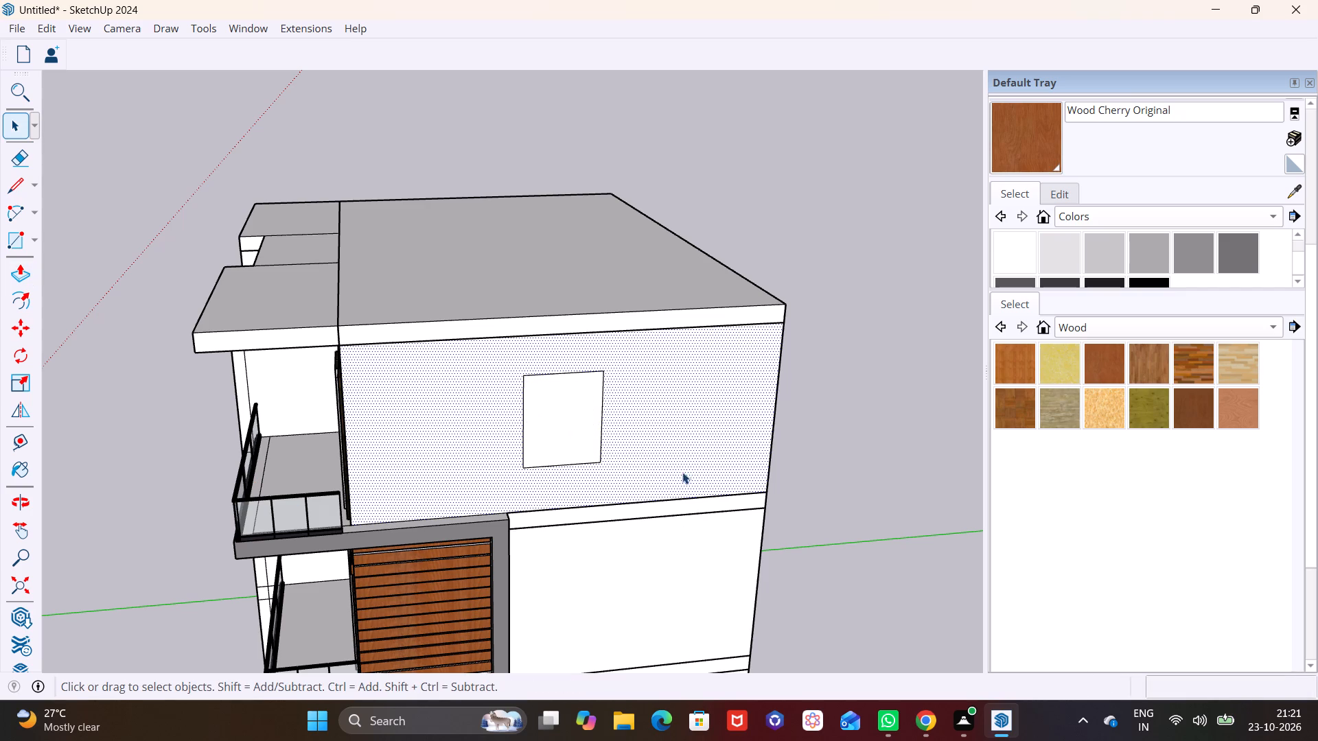
Make the window rectangle's face and edges into a group.
double_click(570, 419)
right_click(570, 419)
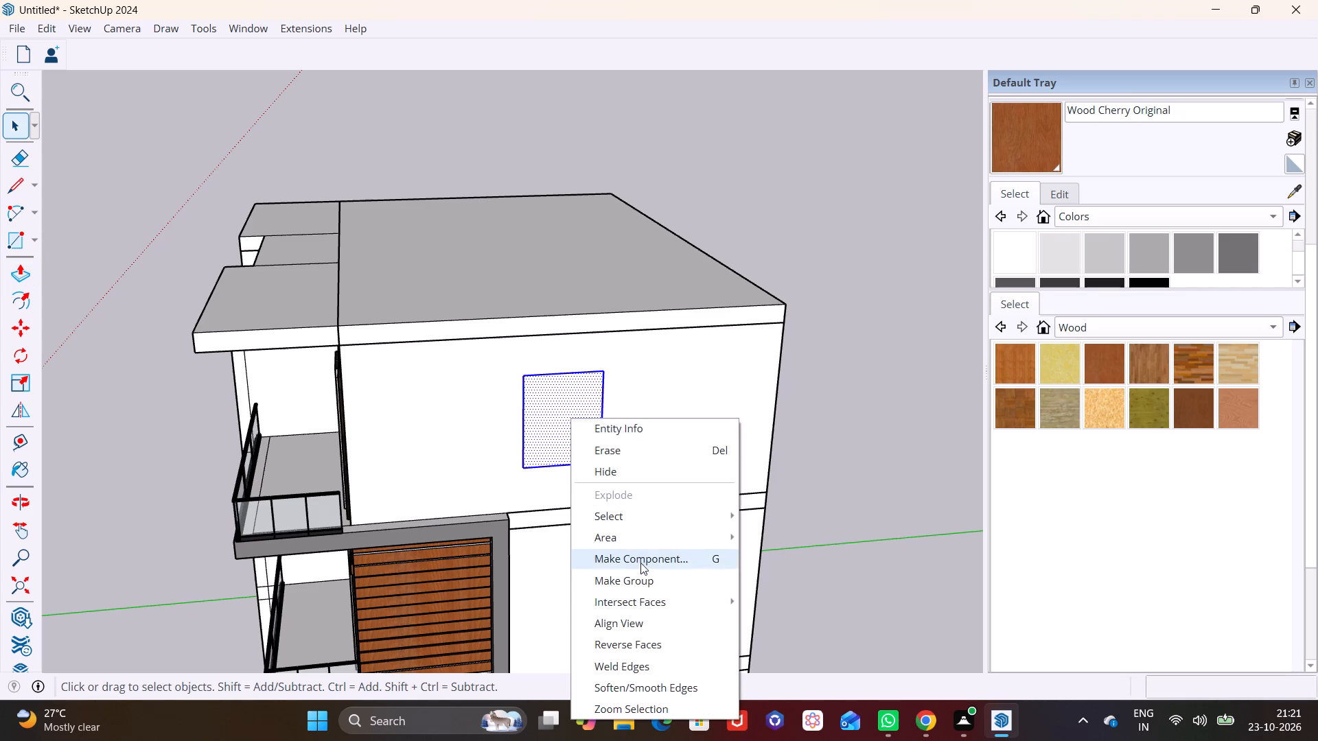
click(640, 574)
Inside the window group, offset the rectangle's outline inward to form a narrow frame border.
double_click(547, 438)
drag(548, 436, 586, 356)
click(582, 428)
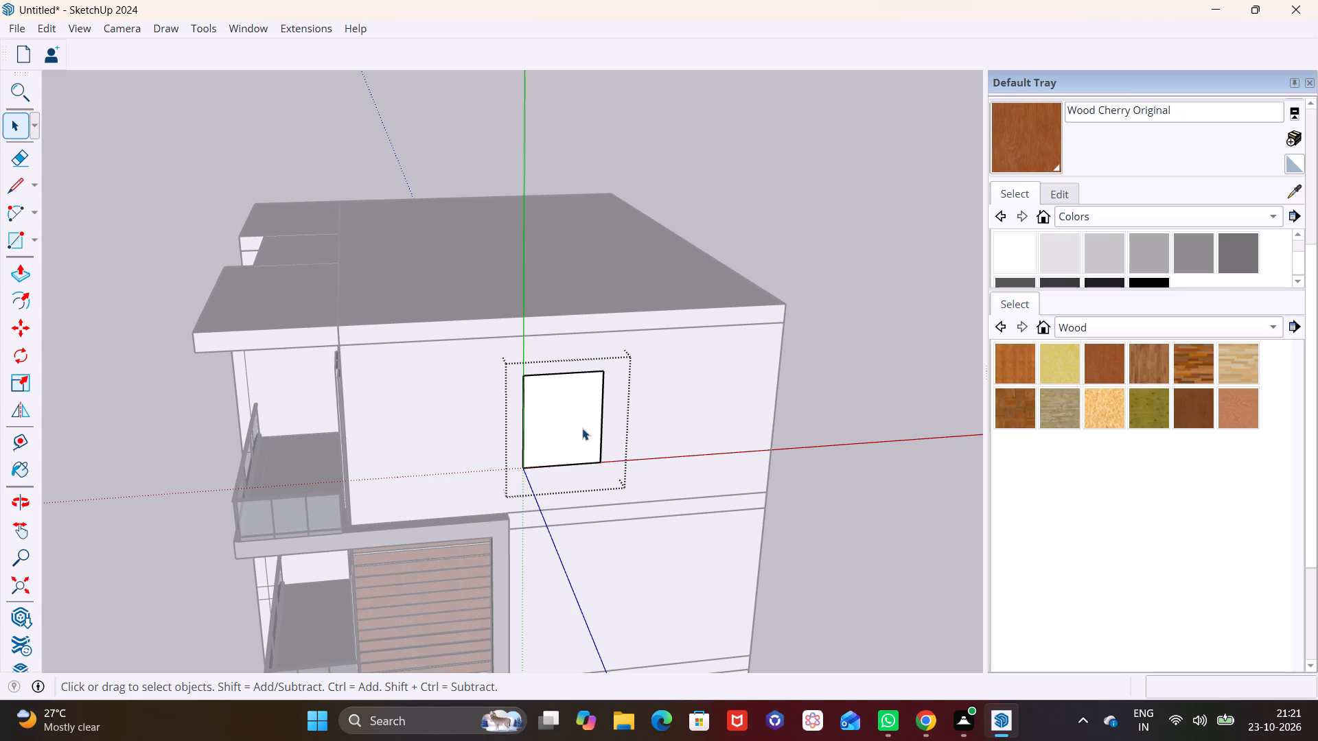
click(21, 308)
click(547, 443)
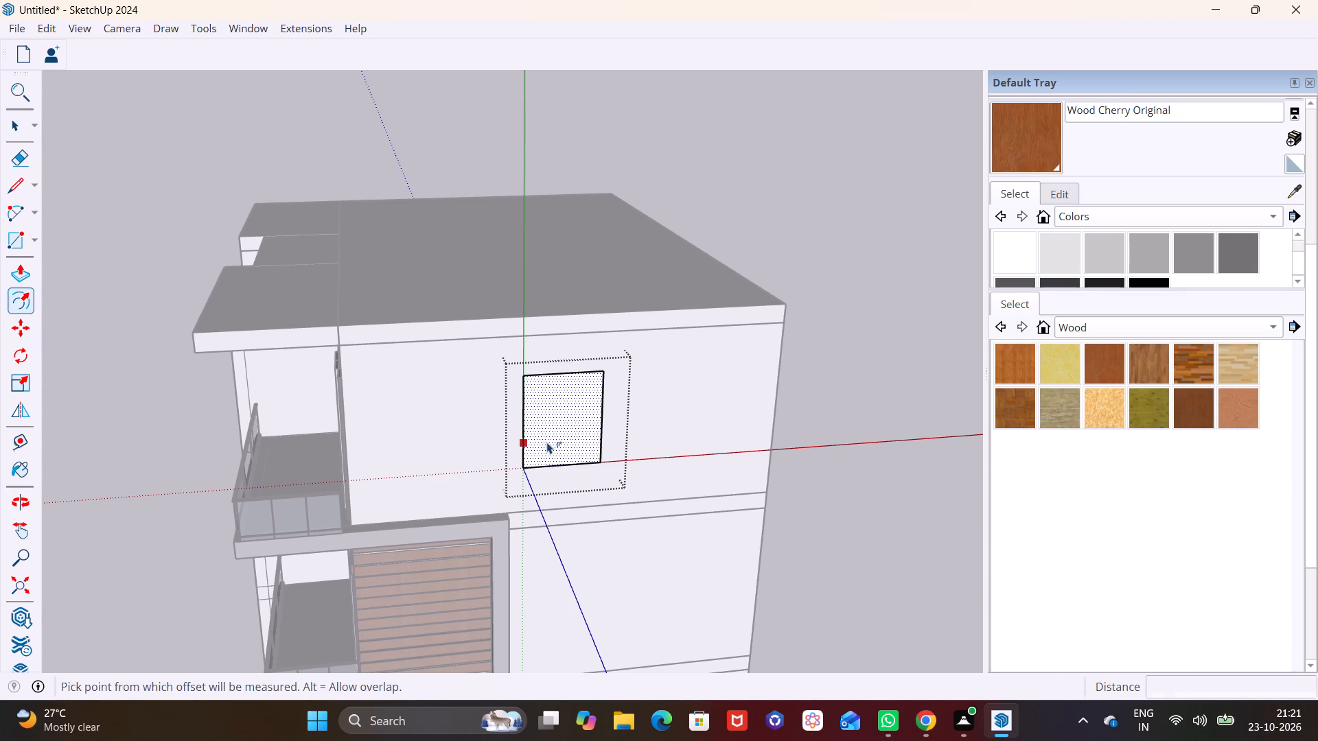
scroll(560, 430, up, 4)
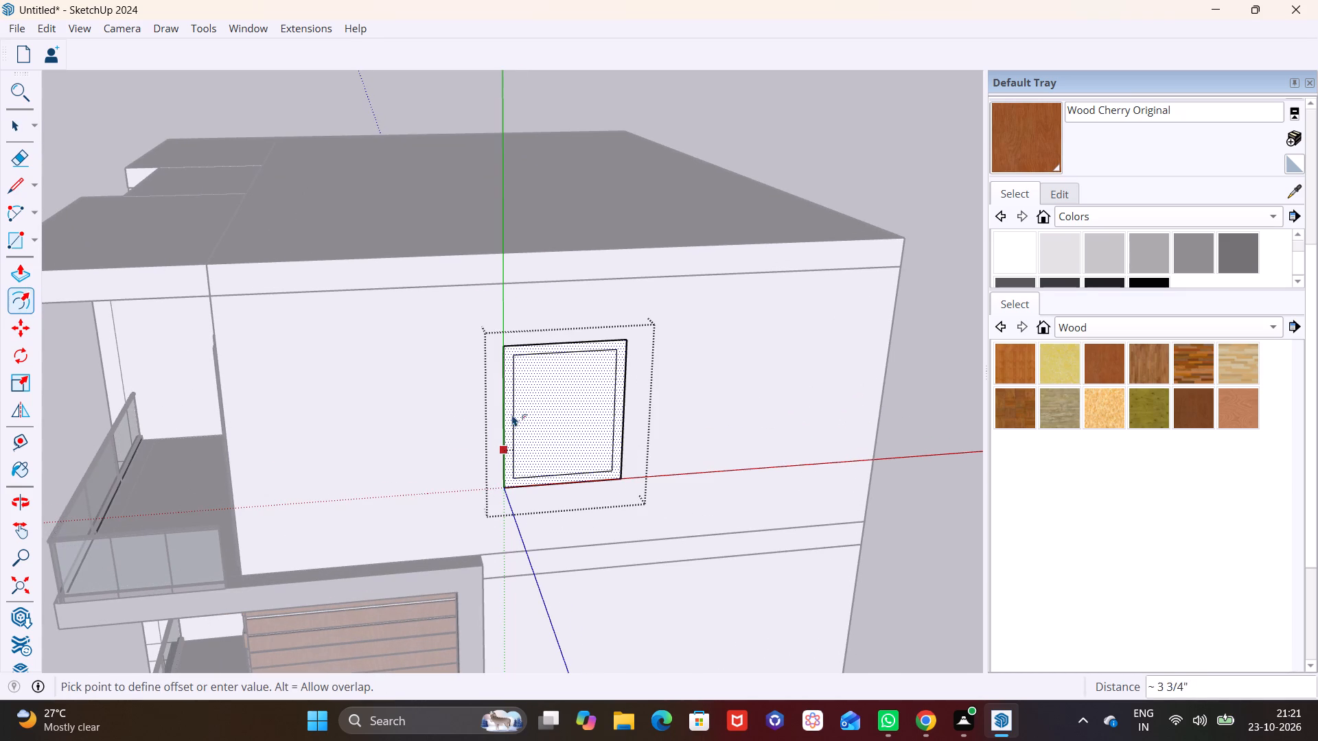
click(518, 434)
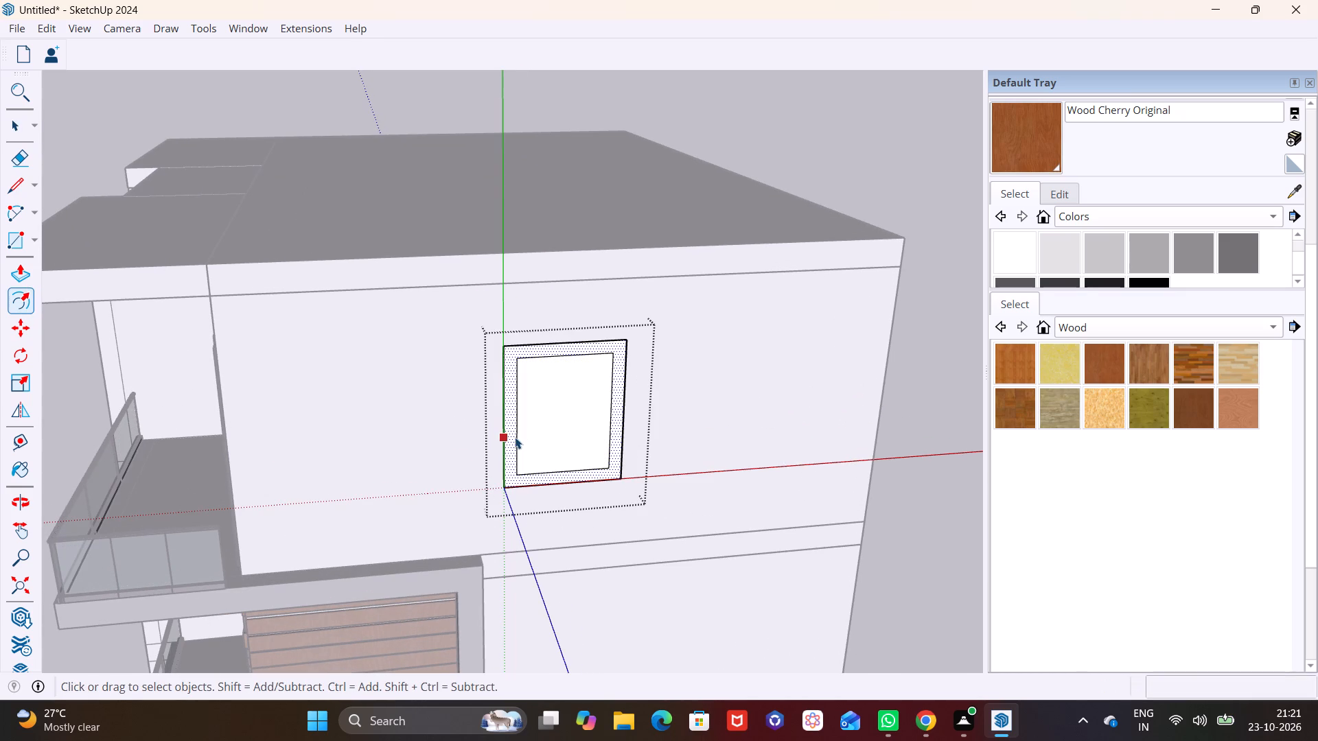
key(space)
Pull the frame border outward from the wall by about 9 1/2" and close the window group.
click(513, 430)
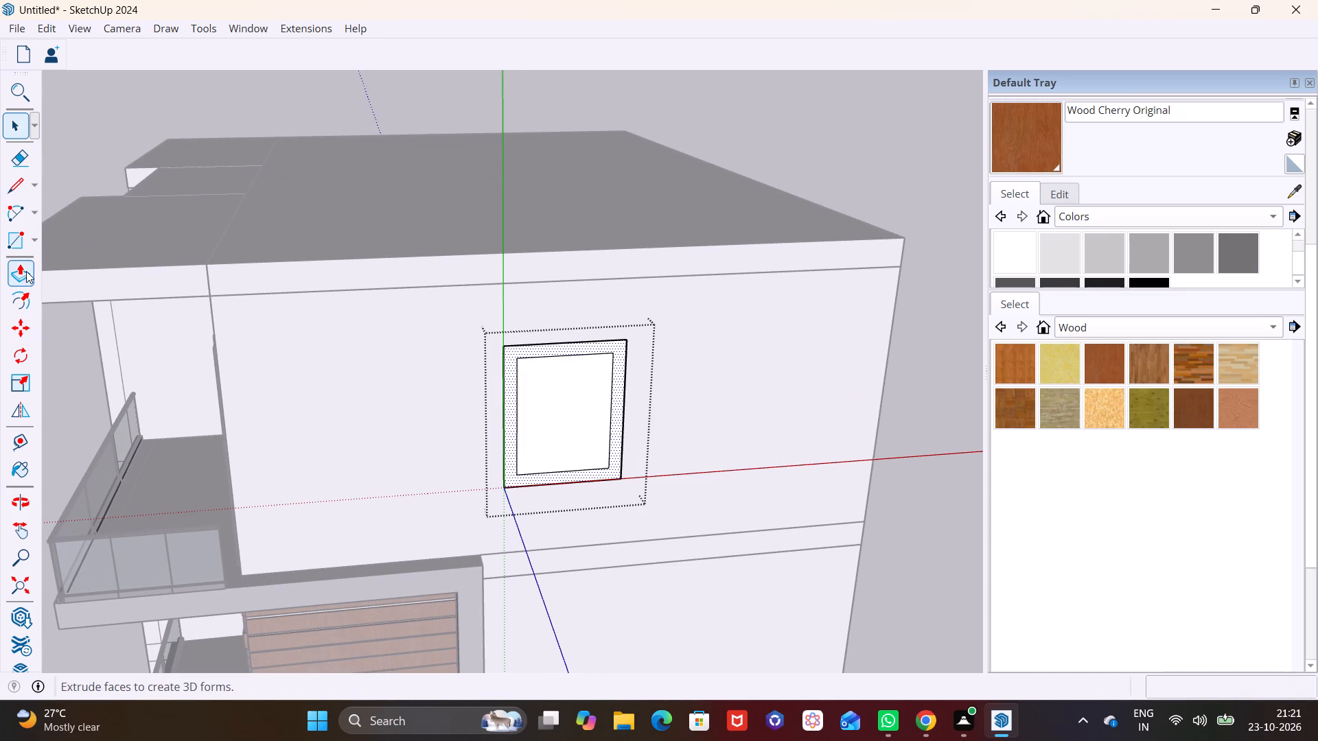
click(26, 271)
click(511, 436)
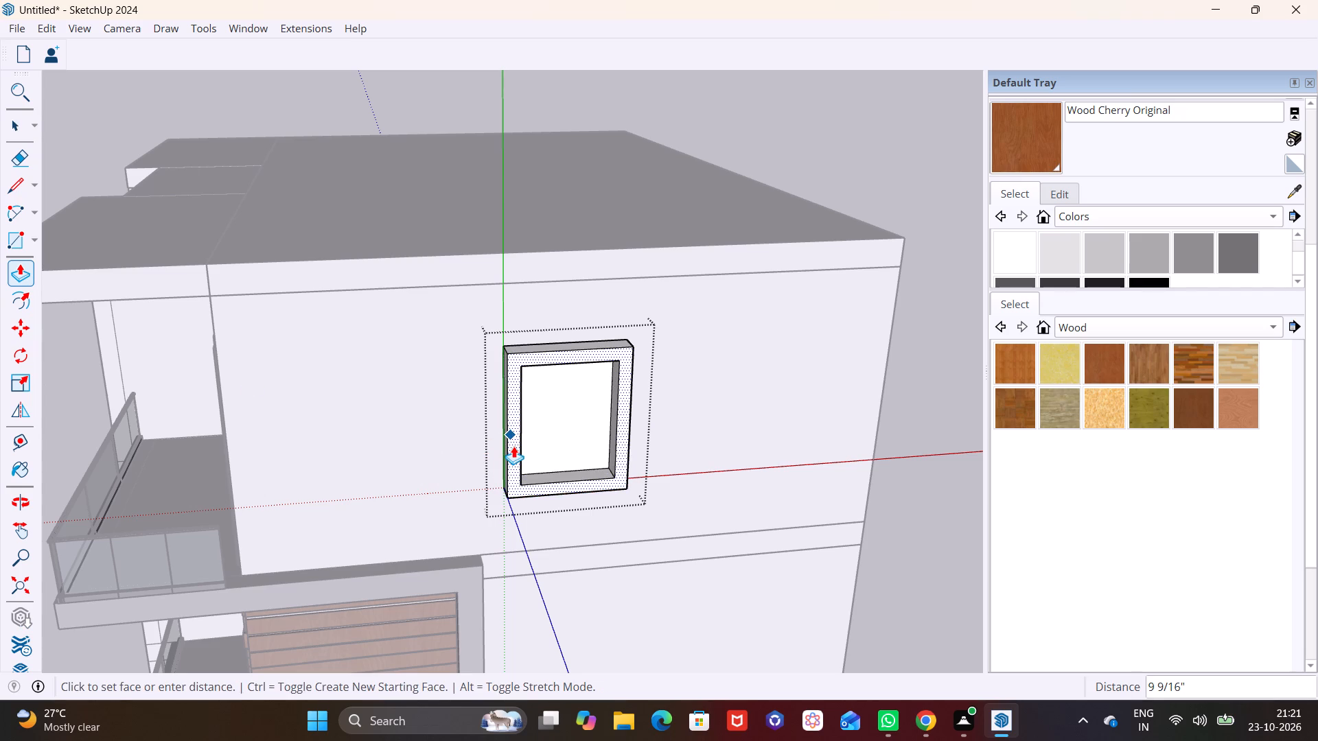
click(514, 446)
key(space)
scroll(745, 475, down, 3)
middle_drag(731, 475, 663, 353)
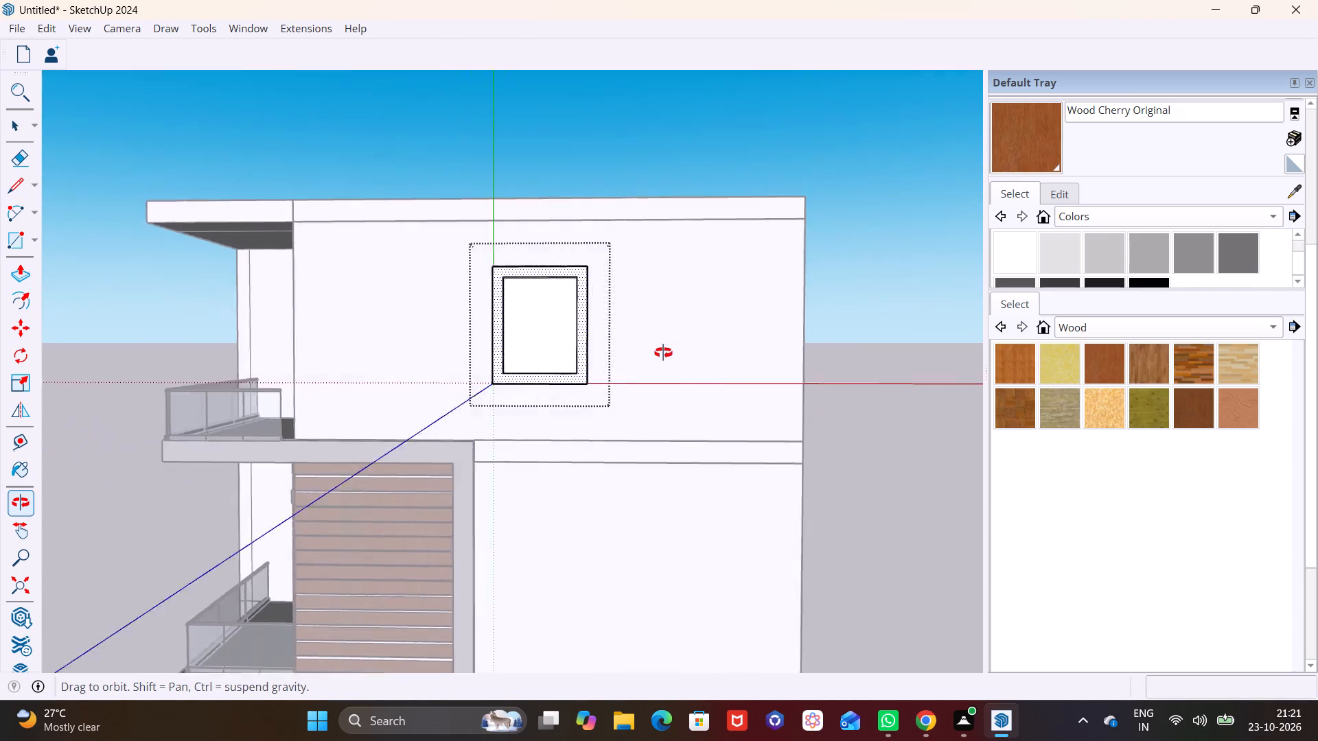
middle_drag(663, 353, 689, 340)
scroll(615, 353, down, 5)
shift+middle_drag(611, 460, 605, 357)
key(space)
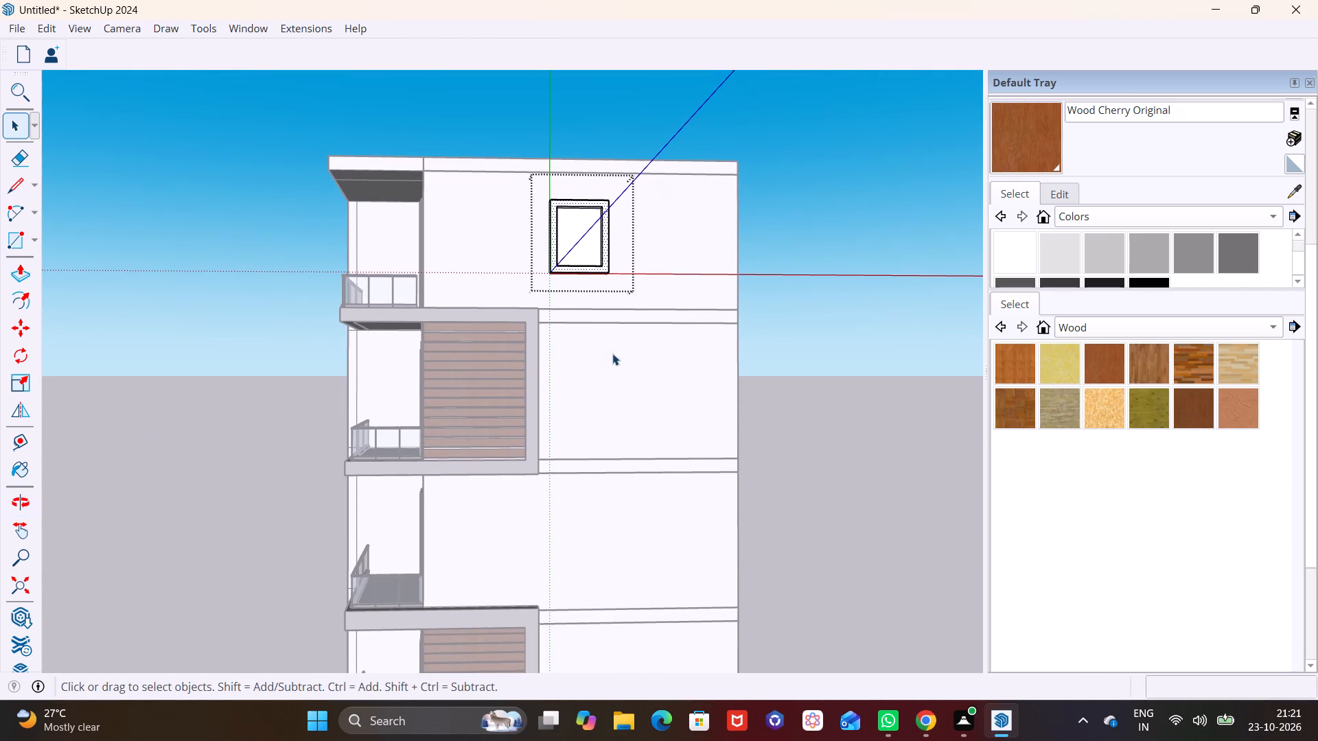
click(785, 346)
Copy the window frame straight down onto the two floors below, placing the first copy about 10' 1" lower.
click(552, 265)
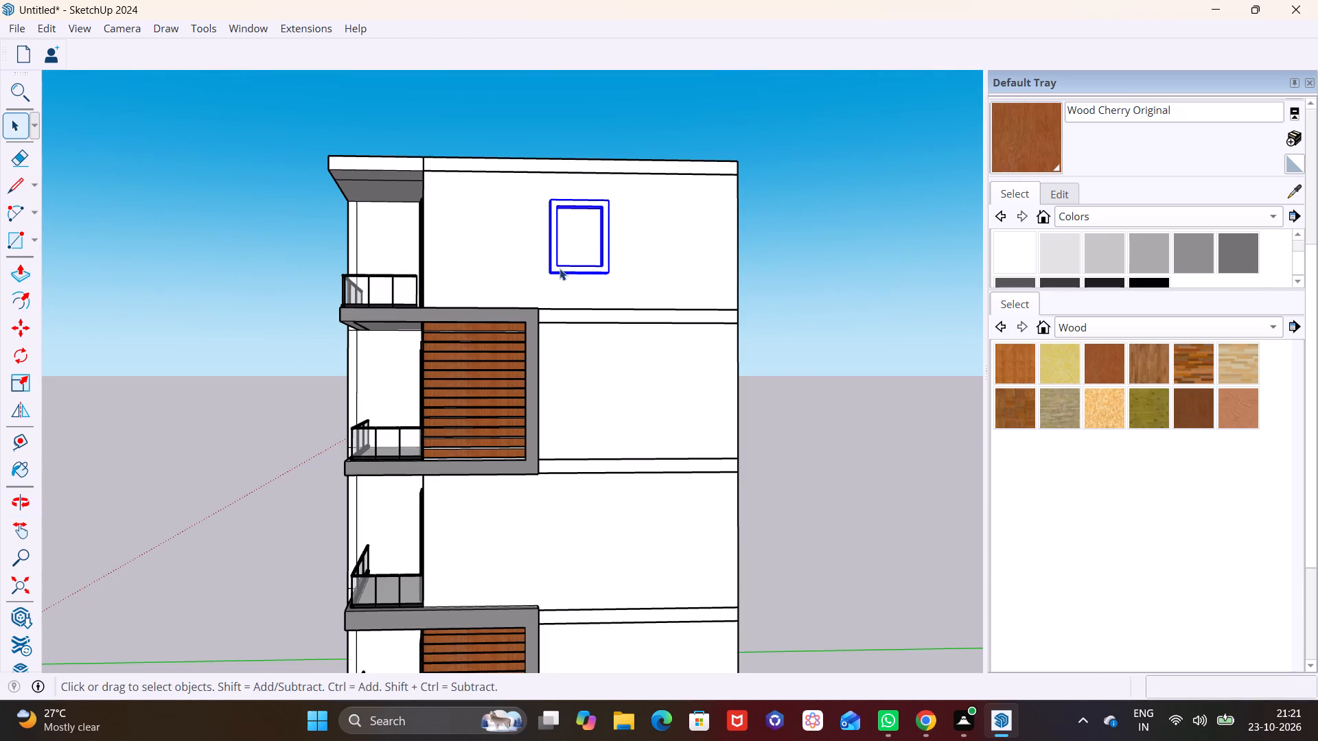
key(comma)
key(m)
click(604, 202)
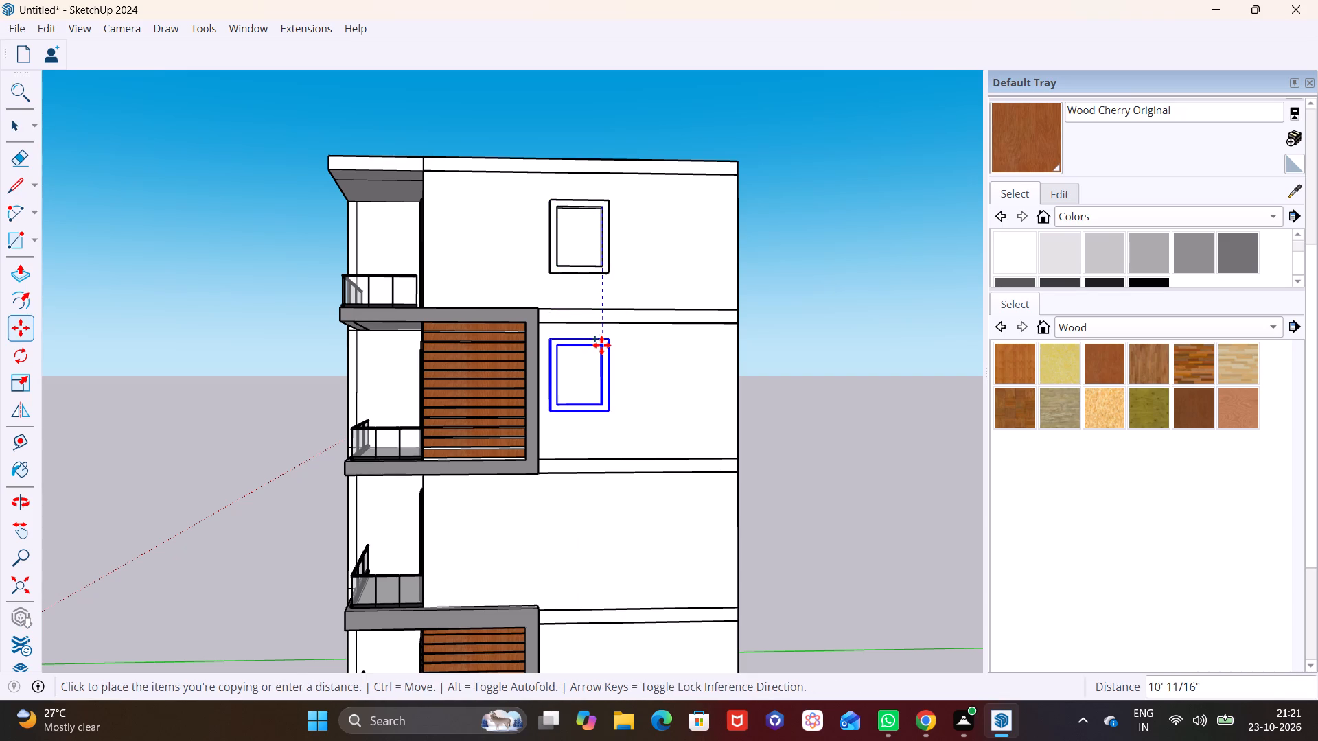
click(601, 345)
click(605, 339)
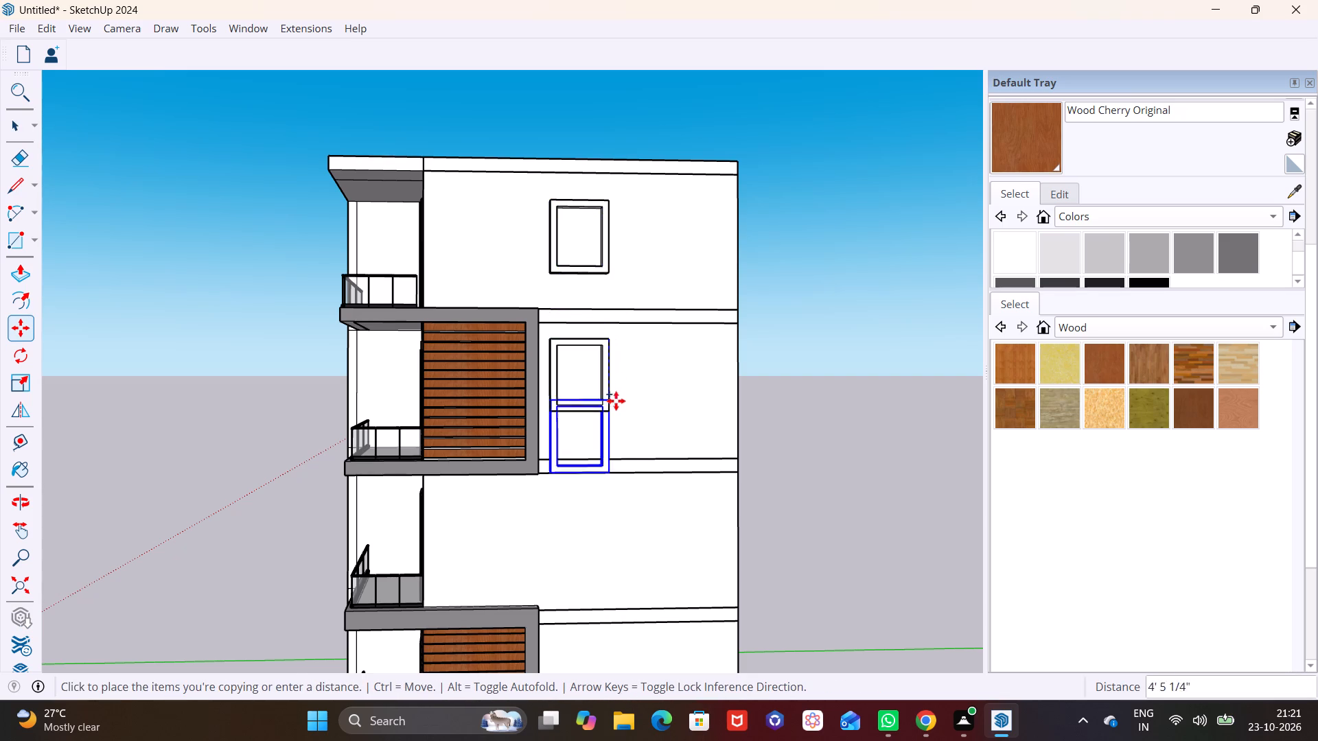
click(608, 498)
Copy the lowest window frame 11' straight down onto the wall of the next floor below.
scroll(634, 482, down, 2)
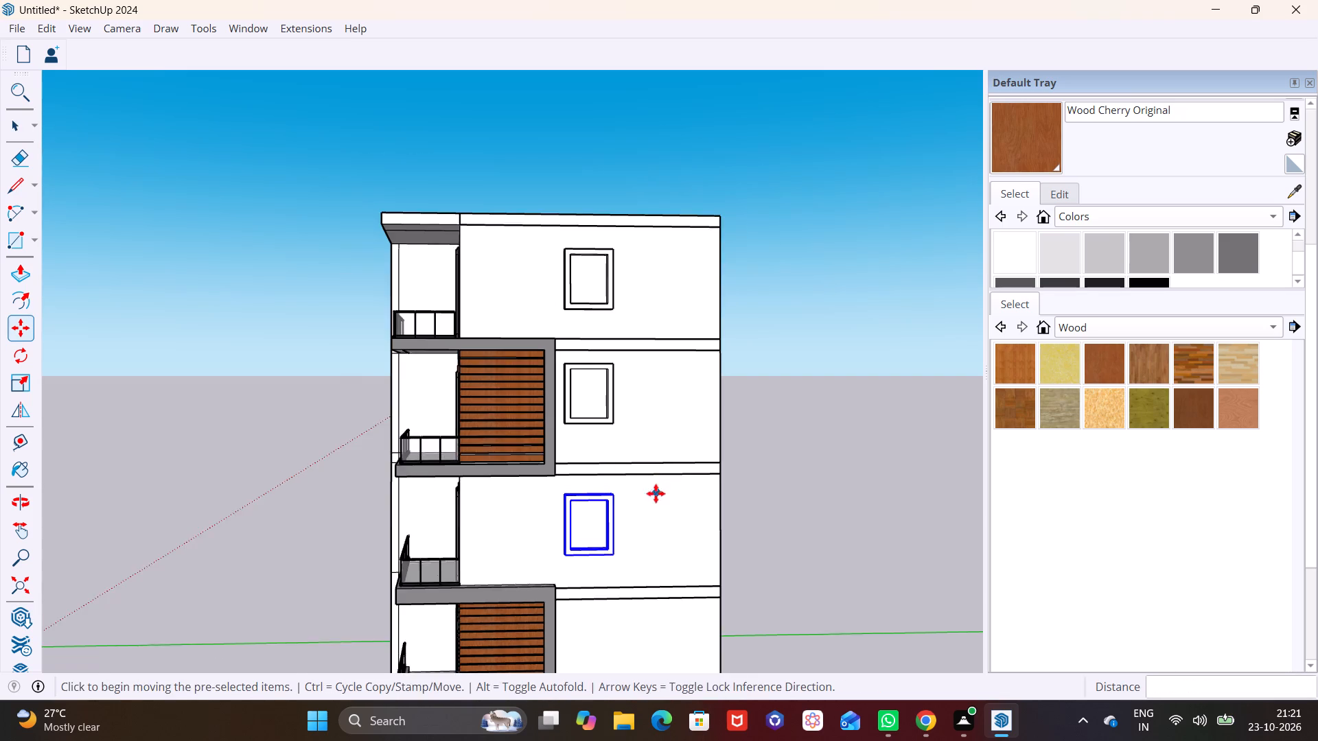
shift+middle_drag(641, 488, 645, 298)
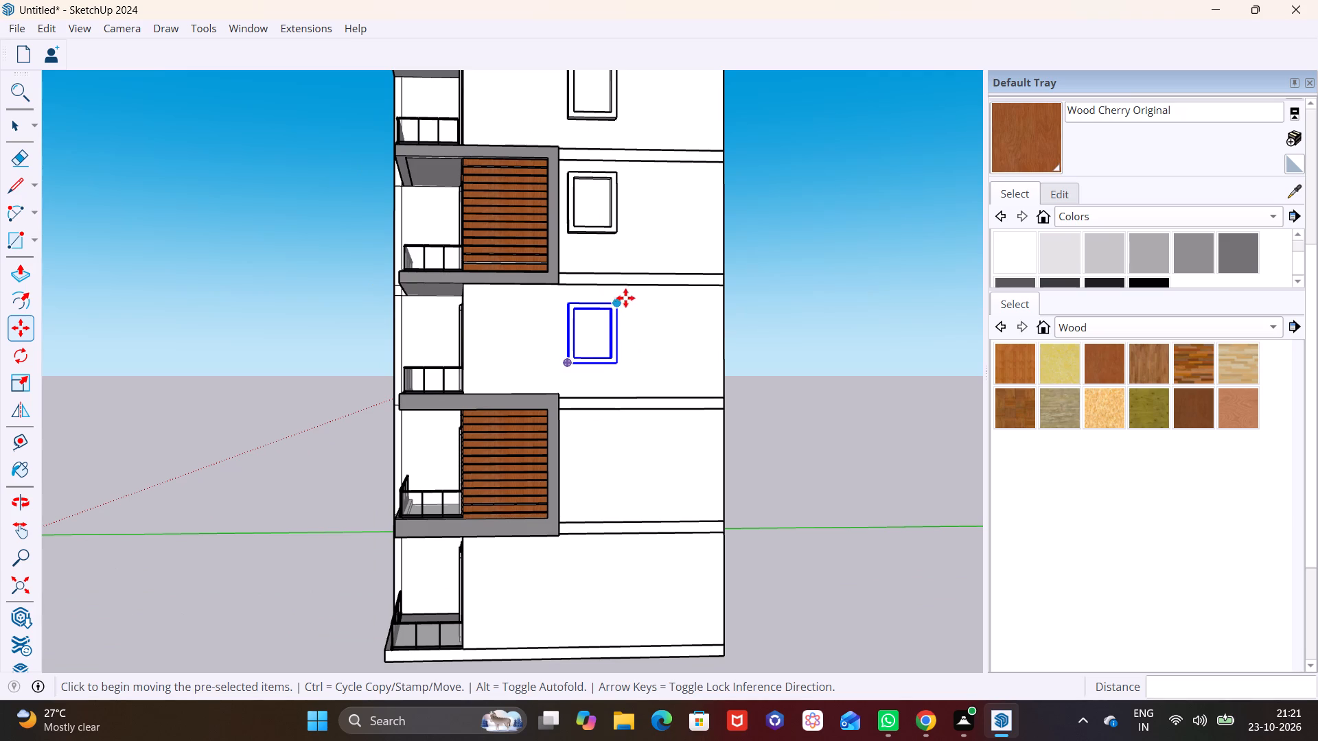
click(626, 299)
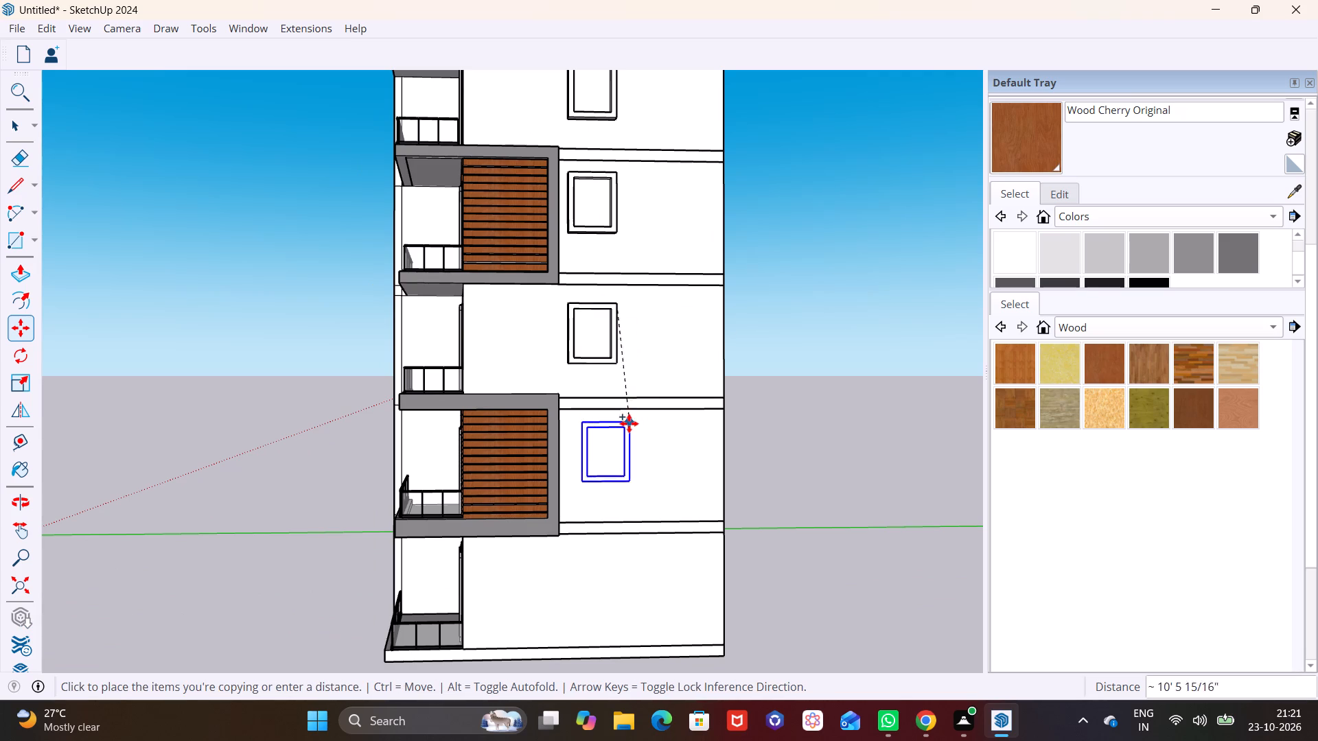
click(618, 430)
click(618, 429)
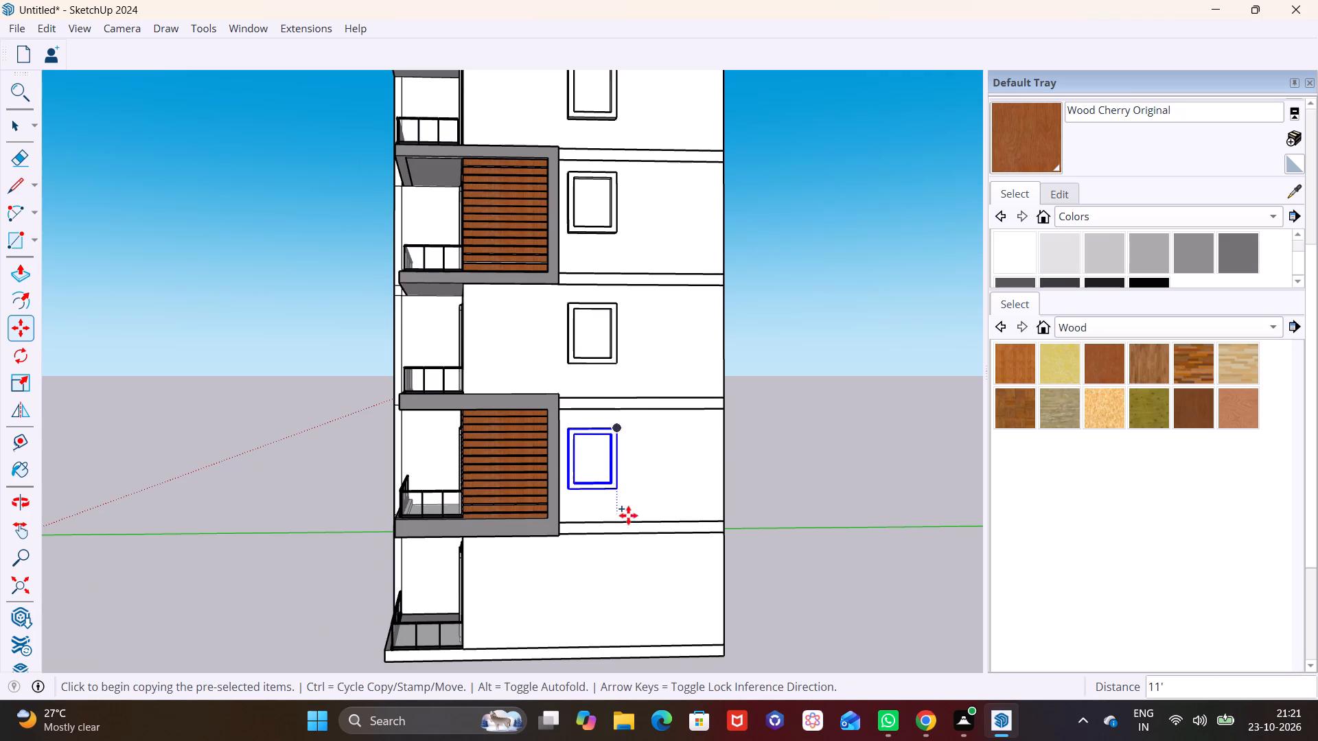
Copy the lowest window frame straight down onto the ground-floor wall and clear the selection.
click(621, 427)
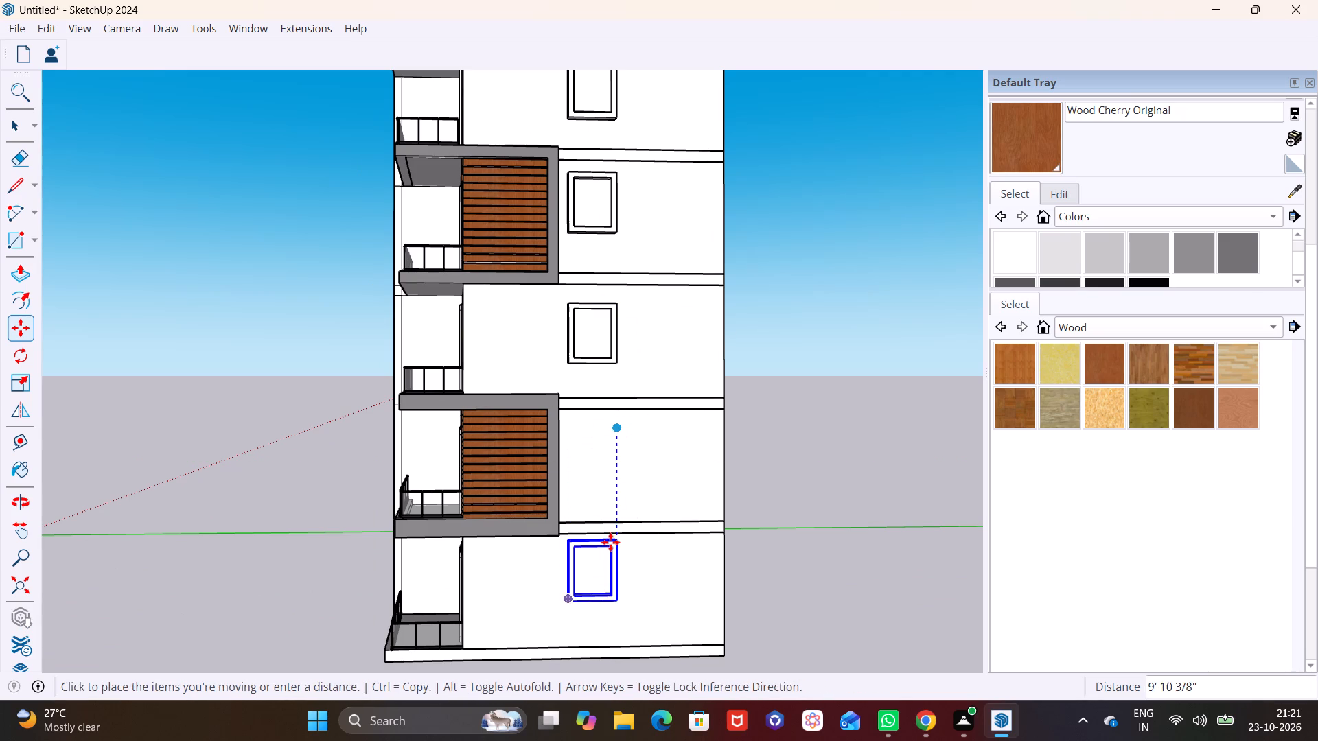
click(613, 556)
key(space)
click(774, 576)
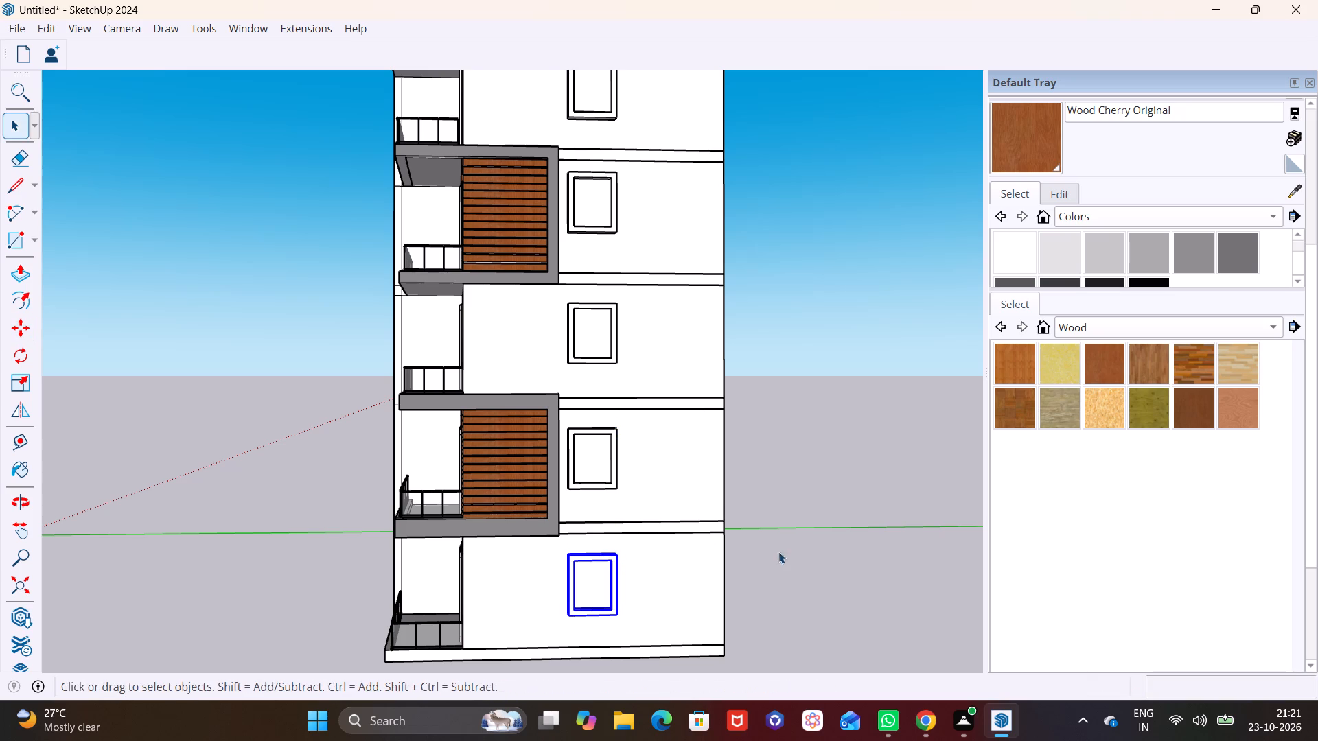
Examine the window frames on all floors of the side wall against the rest of the building.
middle_drag(774, 528, 1111, 615)
scroll(702, 396, down, 2)
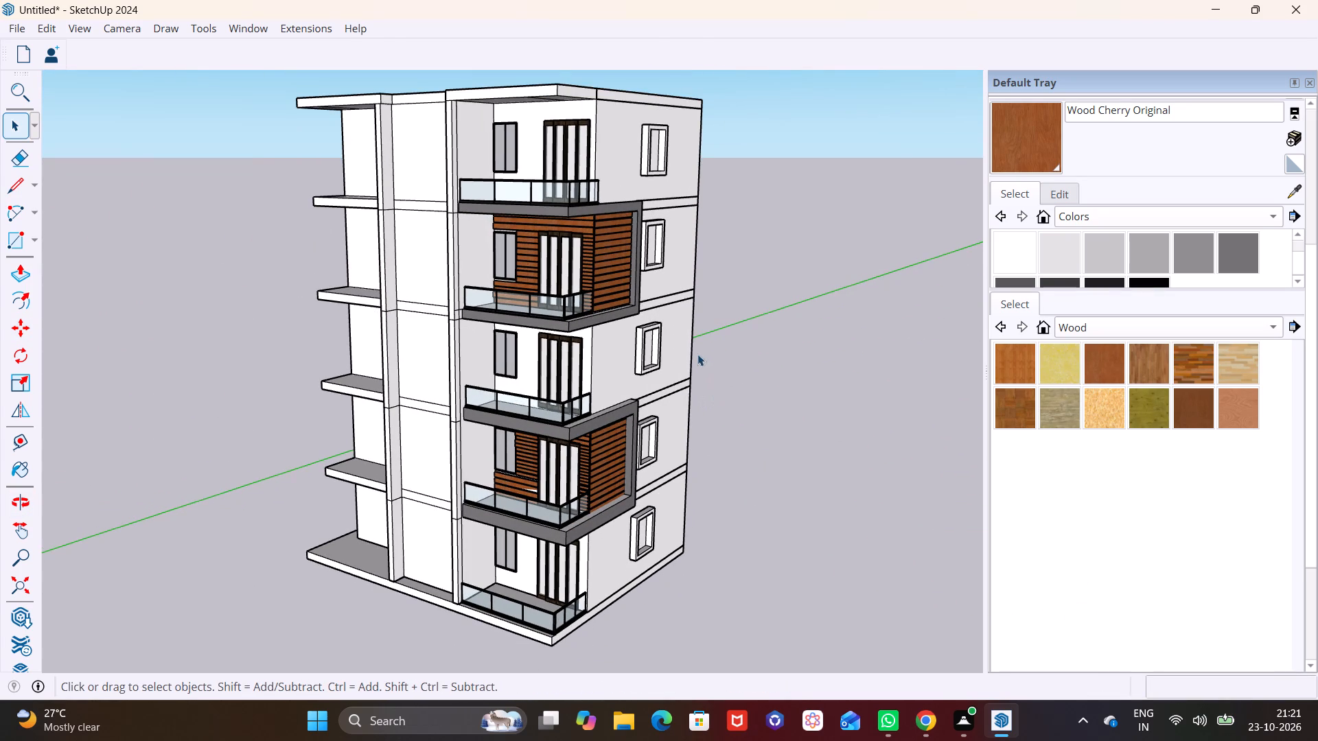
scroll(562, 259, up, 3)
middle_drag(593, 263, 394, 249)
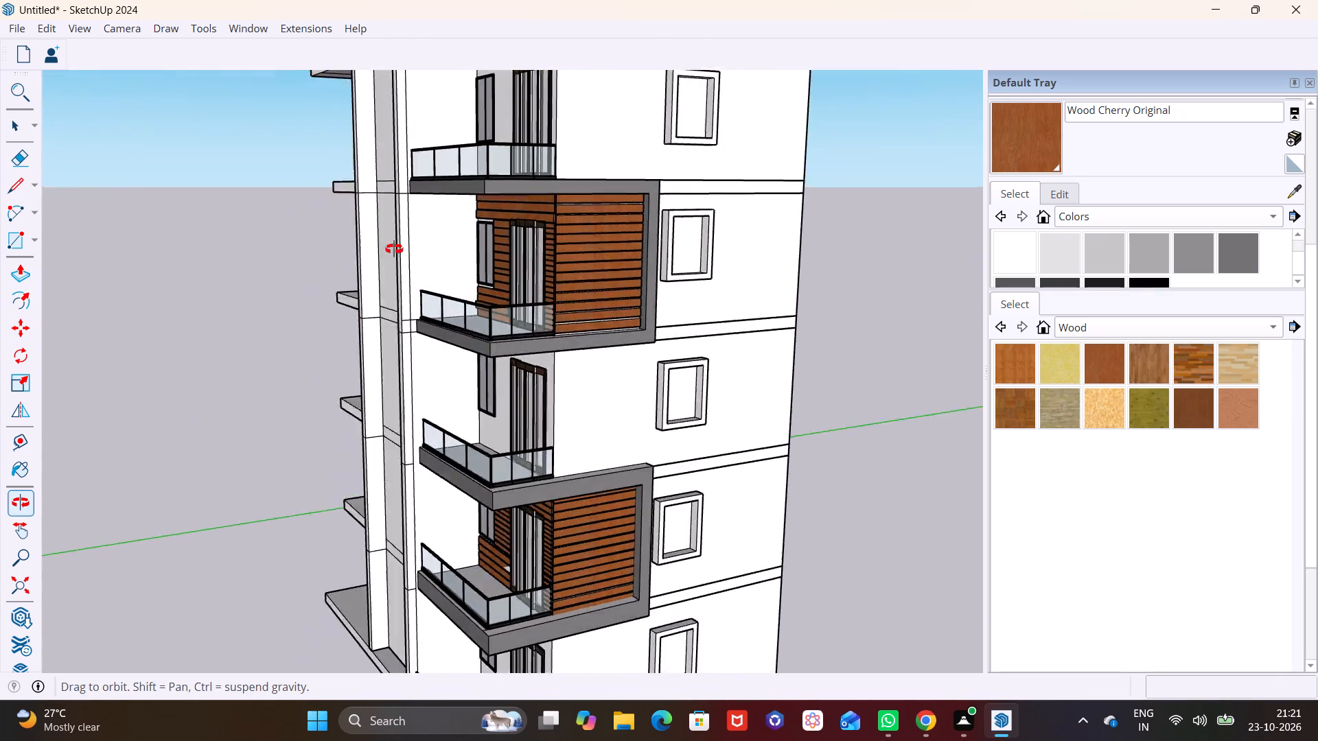
middle_drag(394, 249, 331, 244)
scroll(520, 261, down, 1)
shift+middle_drag(594, 284, 354, 277)
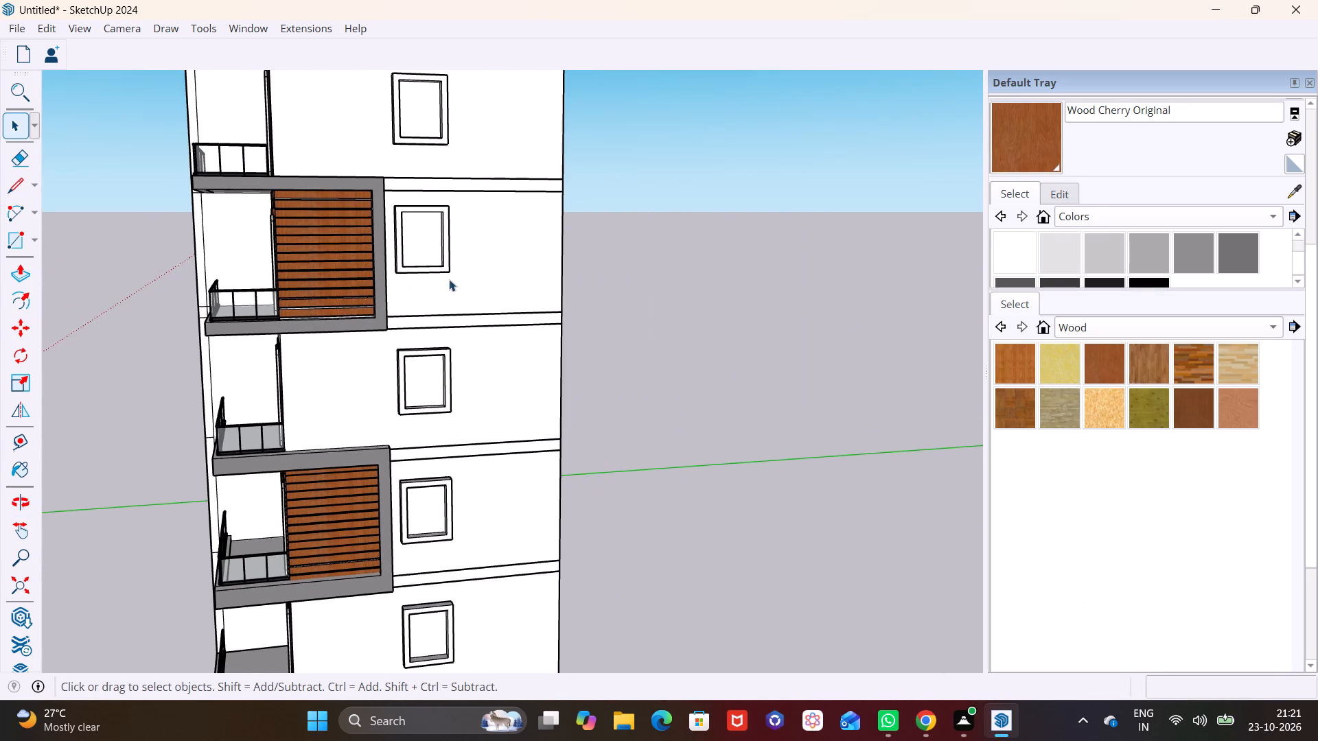
middle_drag(454, 278, 405, 278)
shift+middle_drag(478, 256, 509, 311)
scroll(510, 286, down, 2)
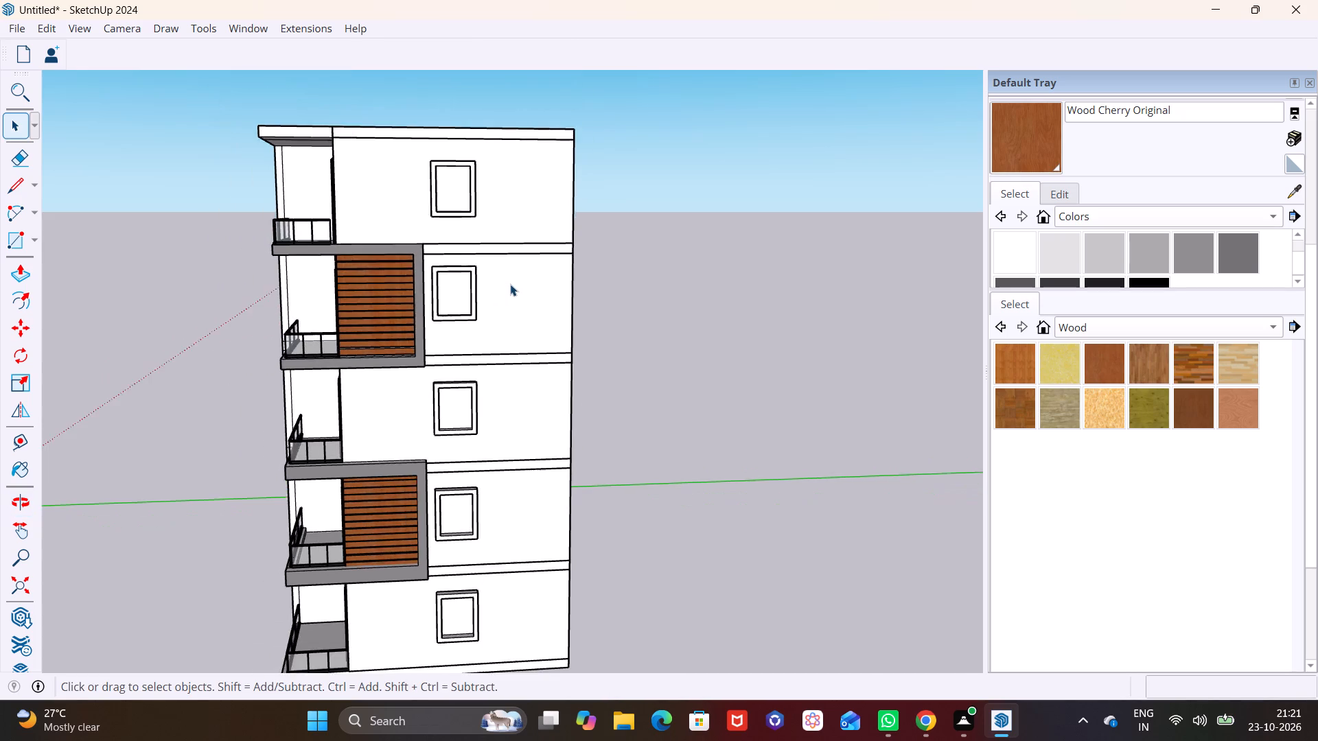
scroll(510, 284, down, 2)
Draw a narrow vertical rectangle from the roof slab's top edge down the wall, between the top window and the corner.
click(34, 235)
click(33, 270)
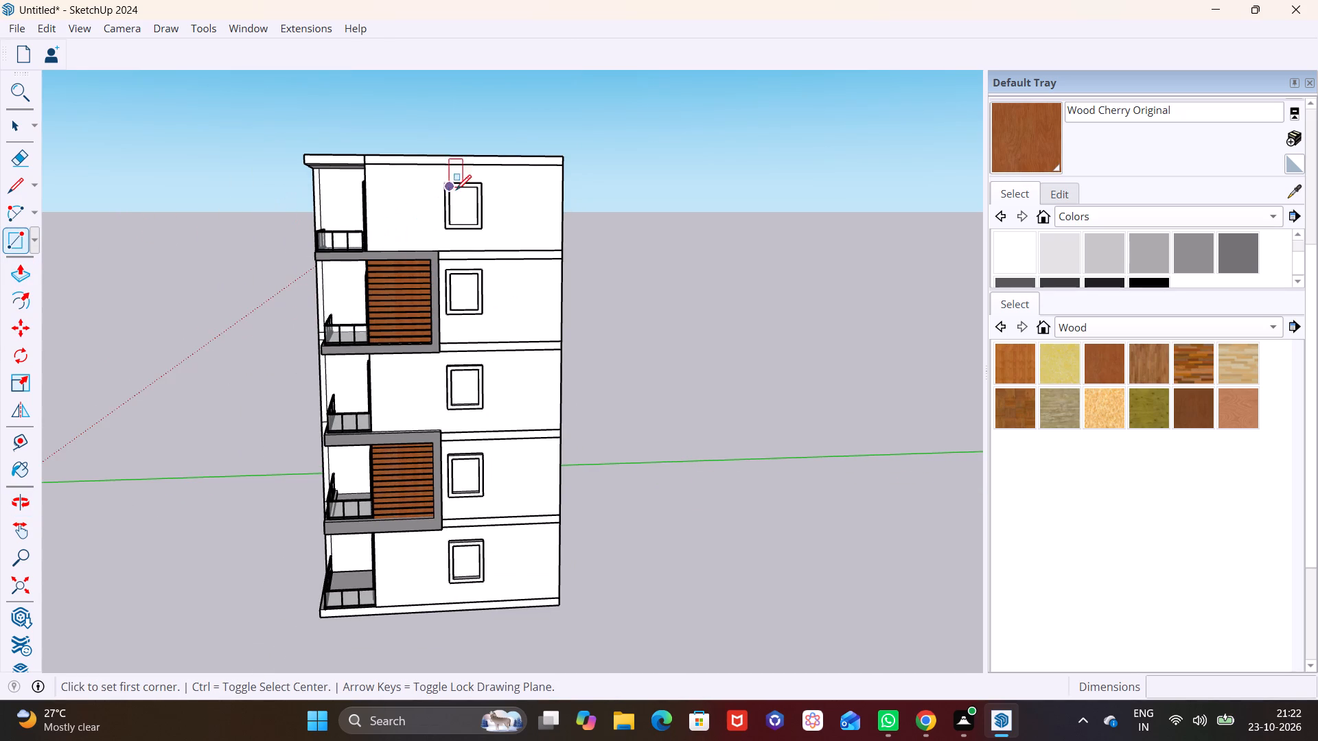
scroll(514, 167, up, 4)
click(498, 151)
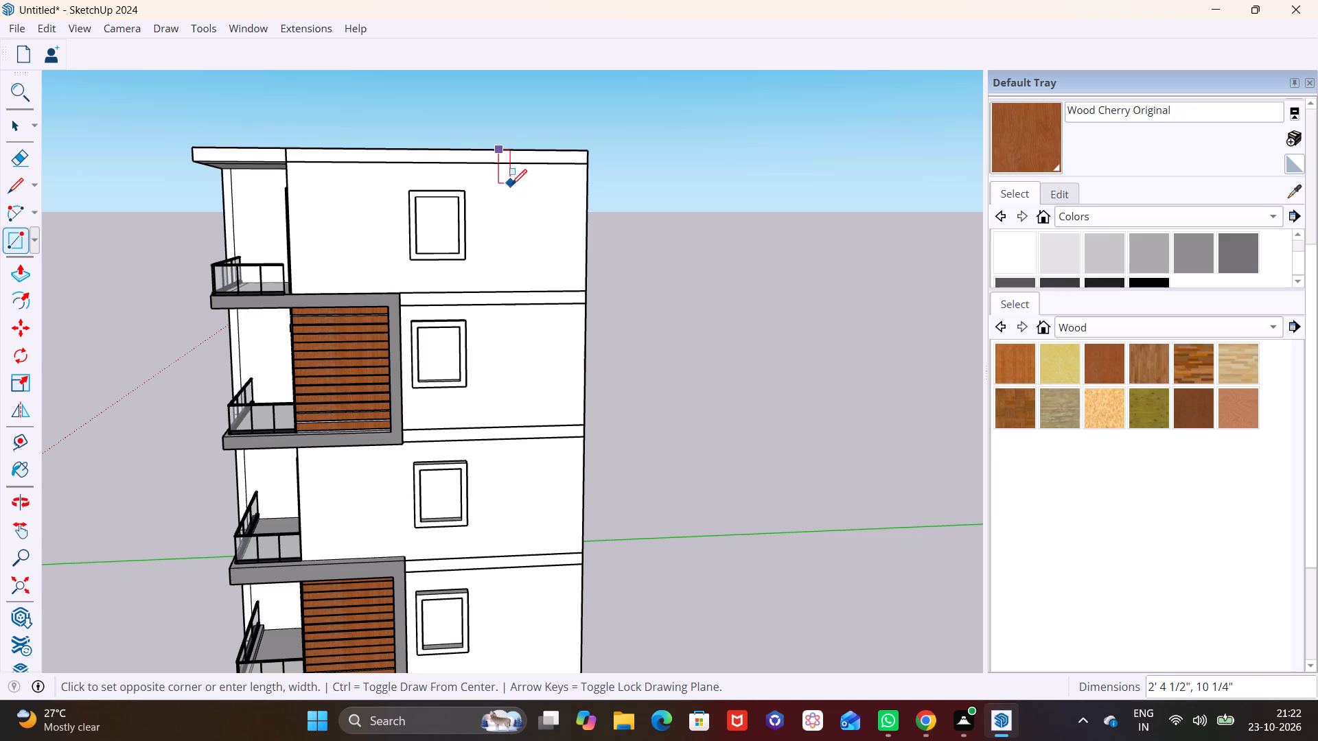
click(518, 239)
click(510, 215)
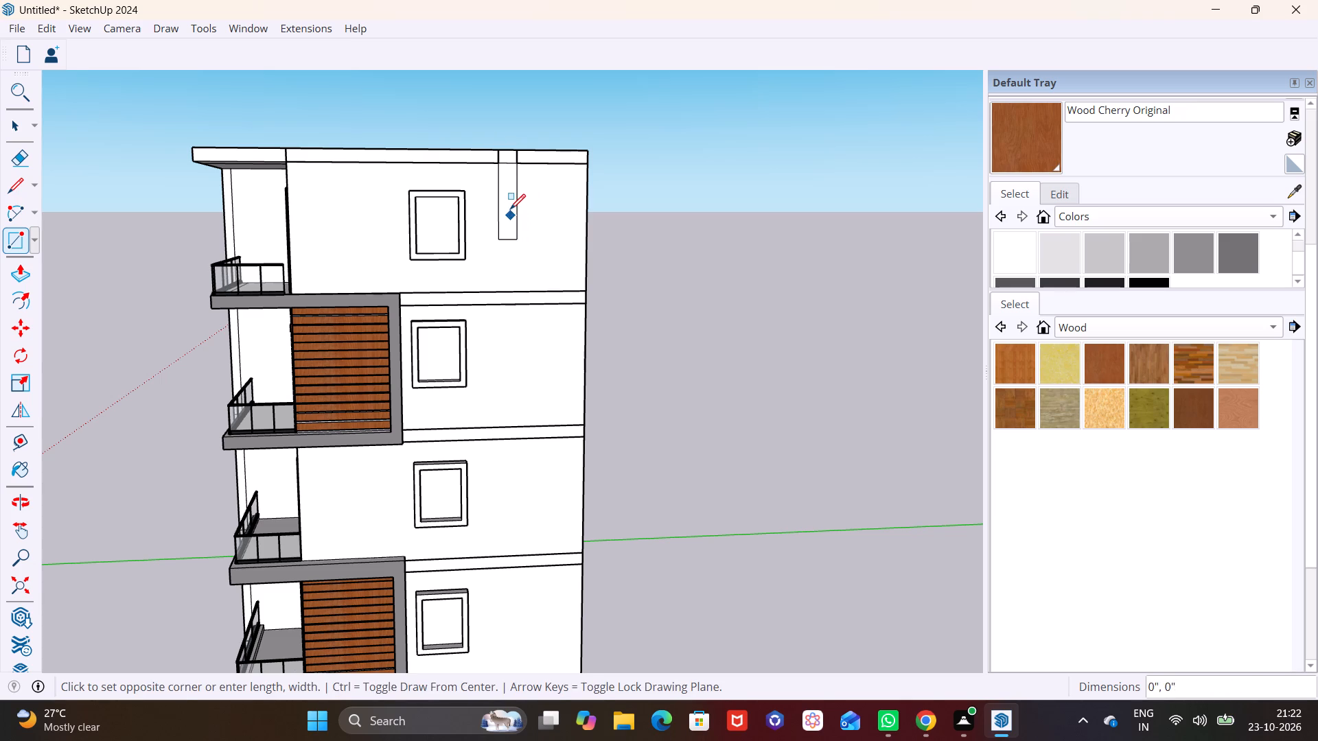
key(space)
Pull the narrow strip below the roof slab edge outward from the wall by about 1' 5".
click(511, 154)
click(508, 191)
scroll(512, 191, up, 1)
middle_drag(512, 191, 447, 279)
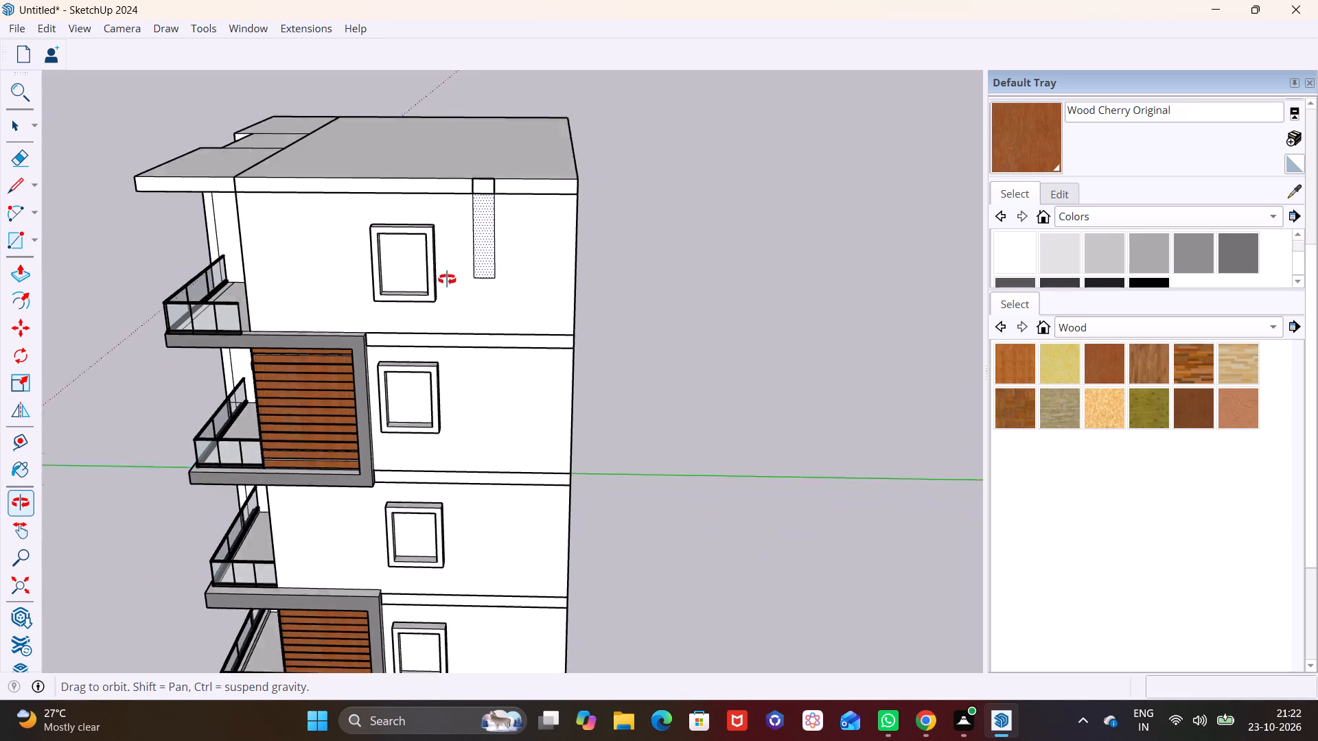
middle_drag(447, 279, 447, 281)
click(25, 273)
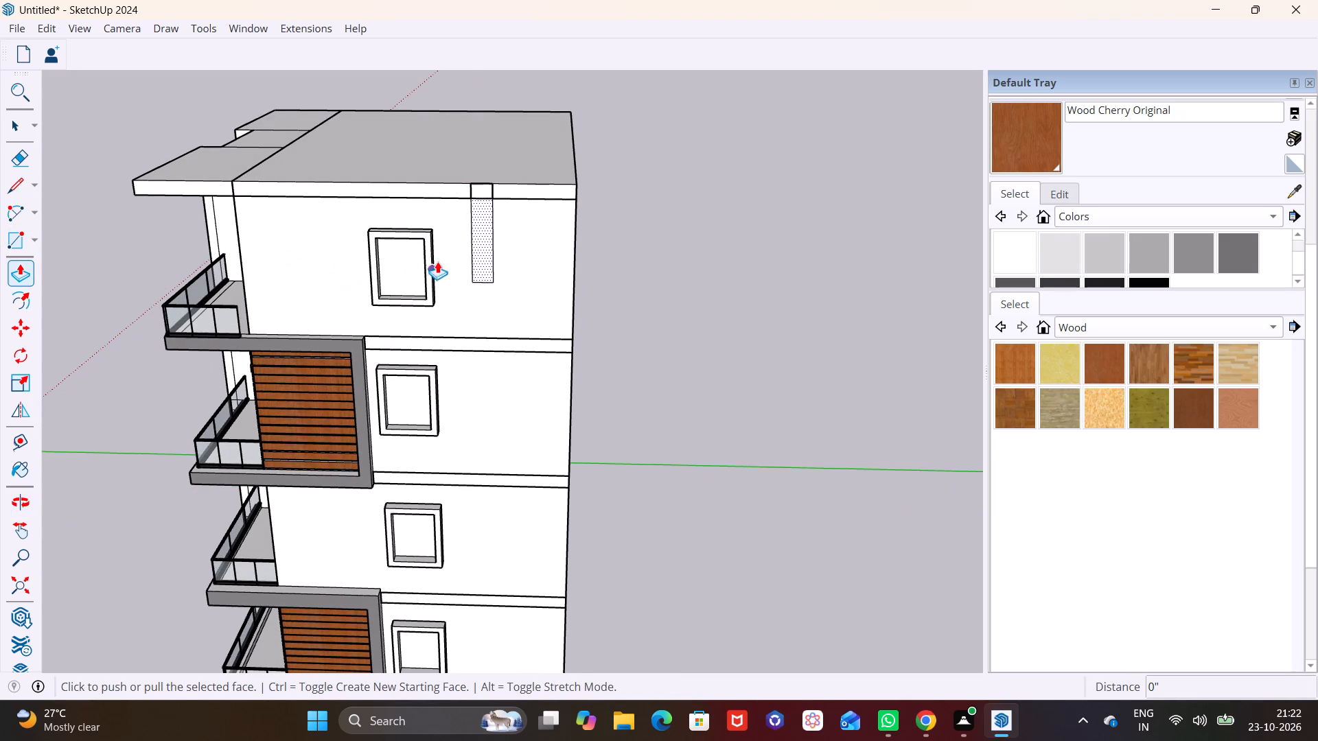
click(479, 247)
click(465, 253)
middle_drag(505, 251, 396, 264)
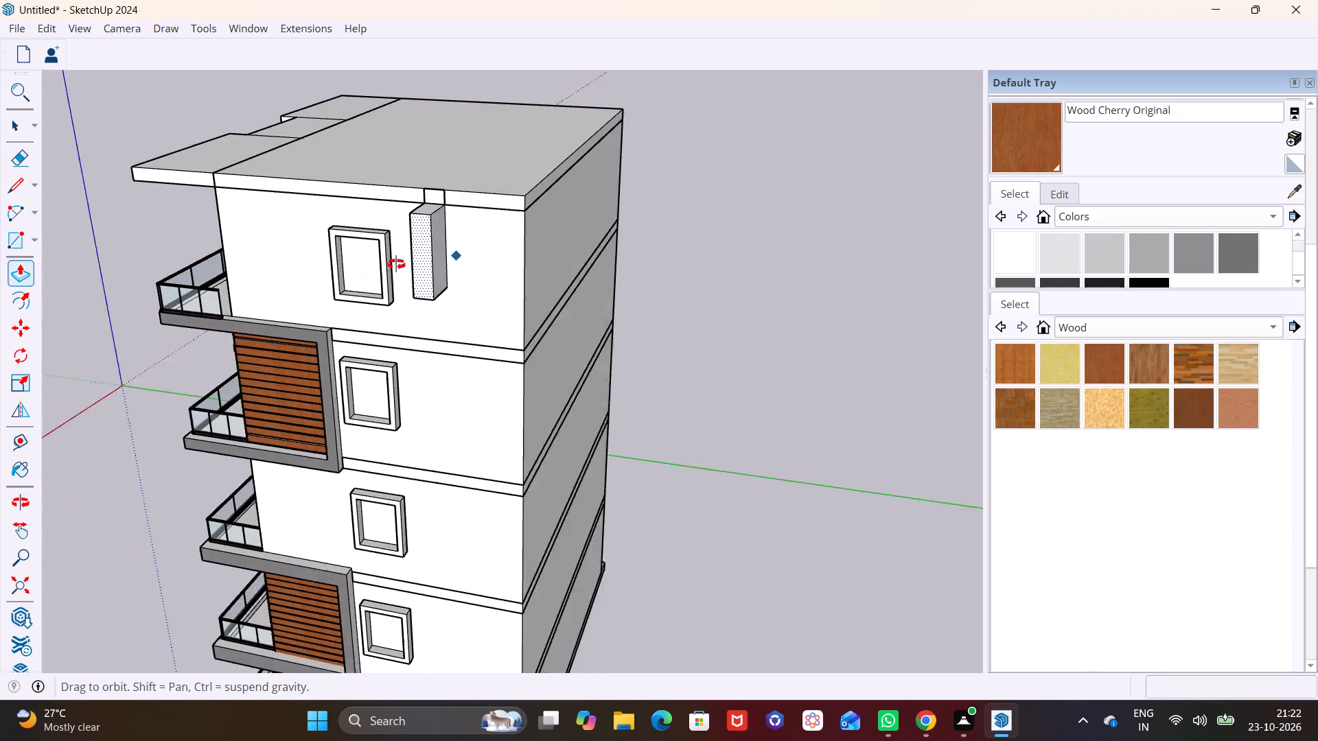
middle_drag(396, 264, 349, 265)
scroll(406, 223, up, 2)
click(380, 235)
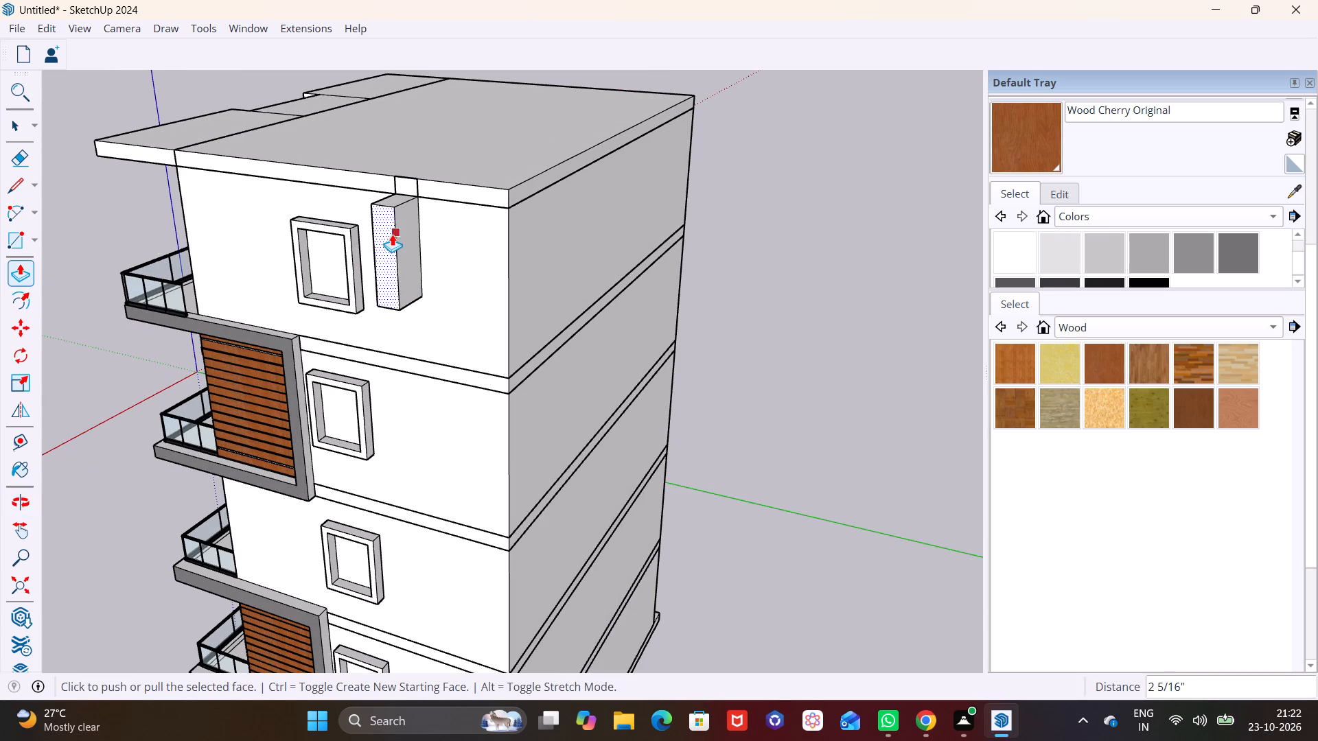
click(392, 234)
drag(388, 233, 404, 229)
drag(379, 235, 397, 228)
click(397, 228)
Pull the small face on the roof slab's edge outward, flush with the front of the strip below.
key(space)
click(409, 189)
click(24, 269)
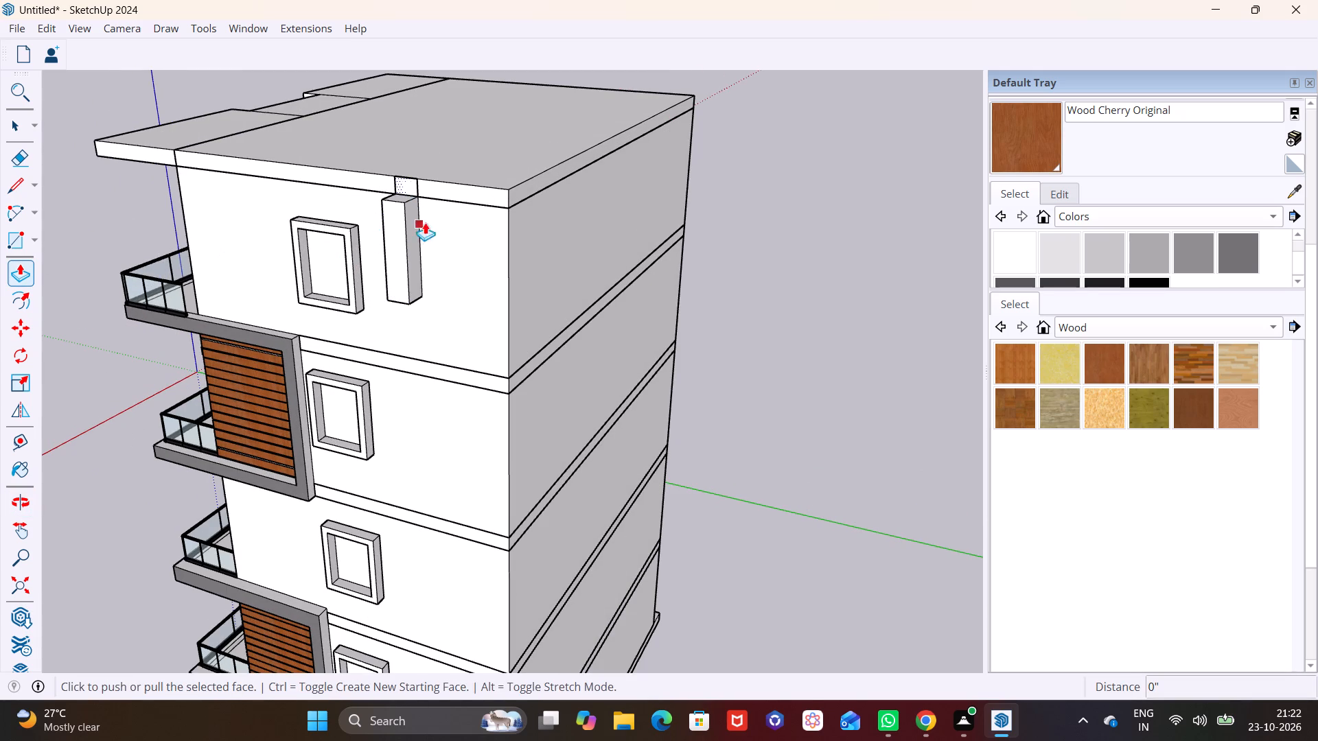
click(413, 183)
click(404, 213)
Extend the pillar's underside down past the top floor band to the next floor band below.
middle_drag(400, 300, 468, 139)
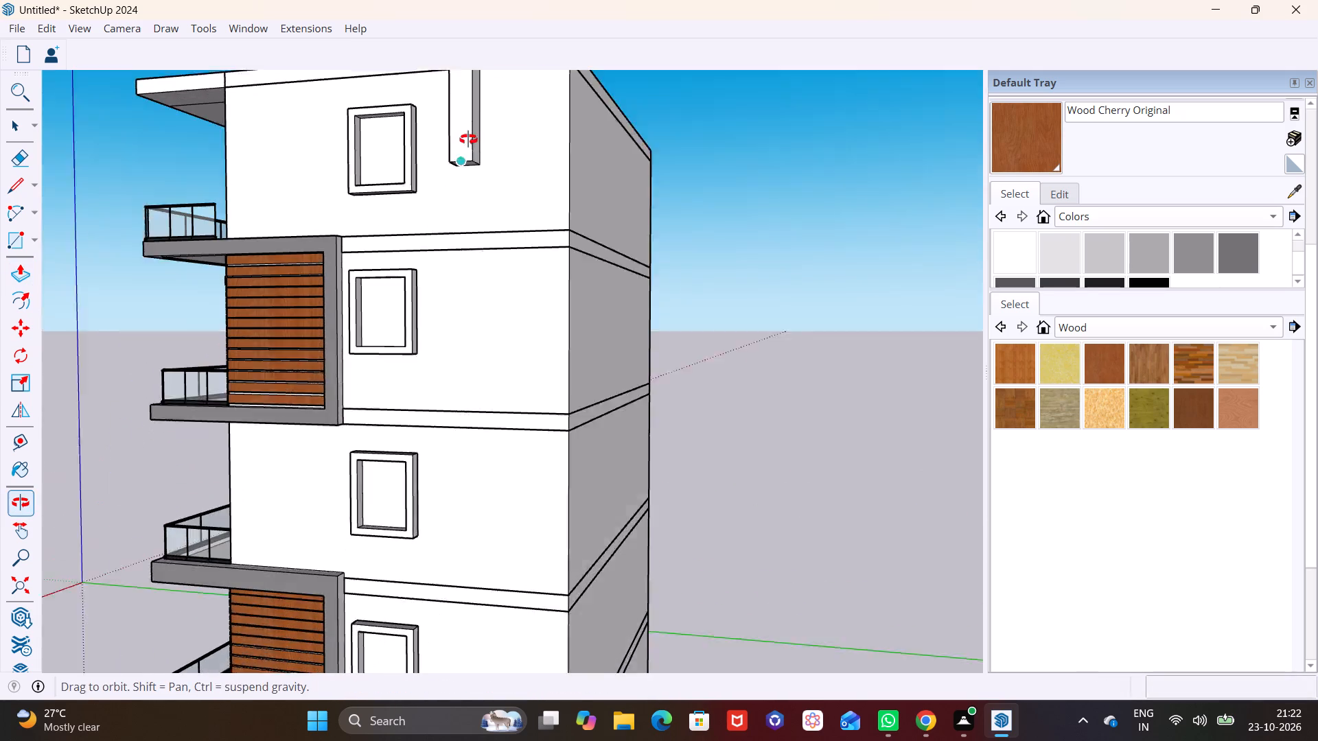
middle_drag(468, 139, 472, 122)
scroll(467, 96, down, 3)
middle_drag(498, 131, 521, 97)
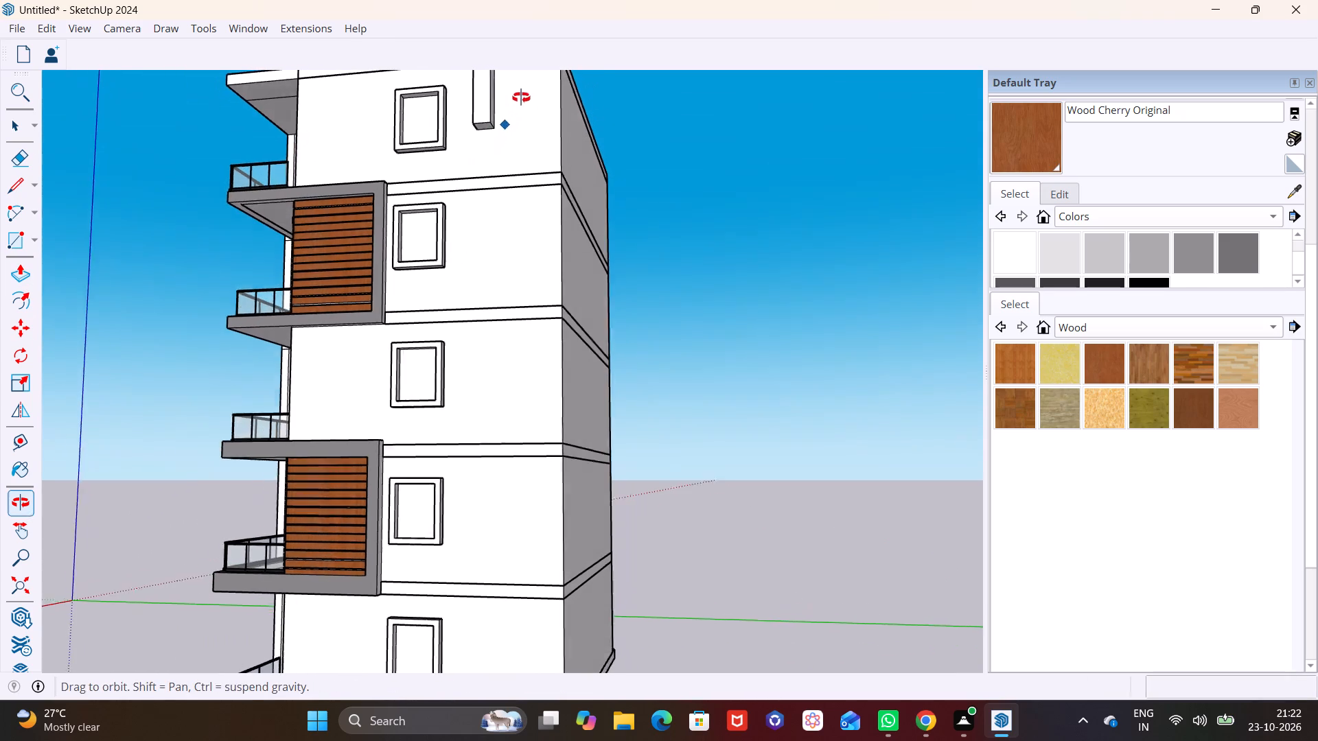
middle_drag(521, 97, 522, 95)
scroll(498, 126, up, 7)
key(space)
click(474, 119)
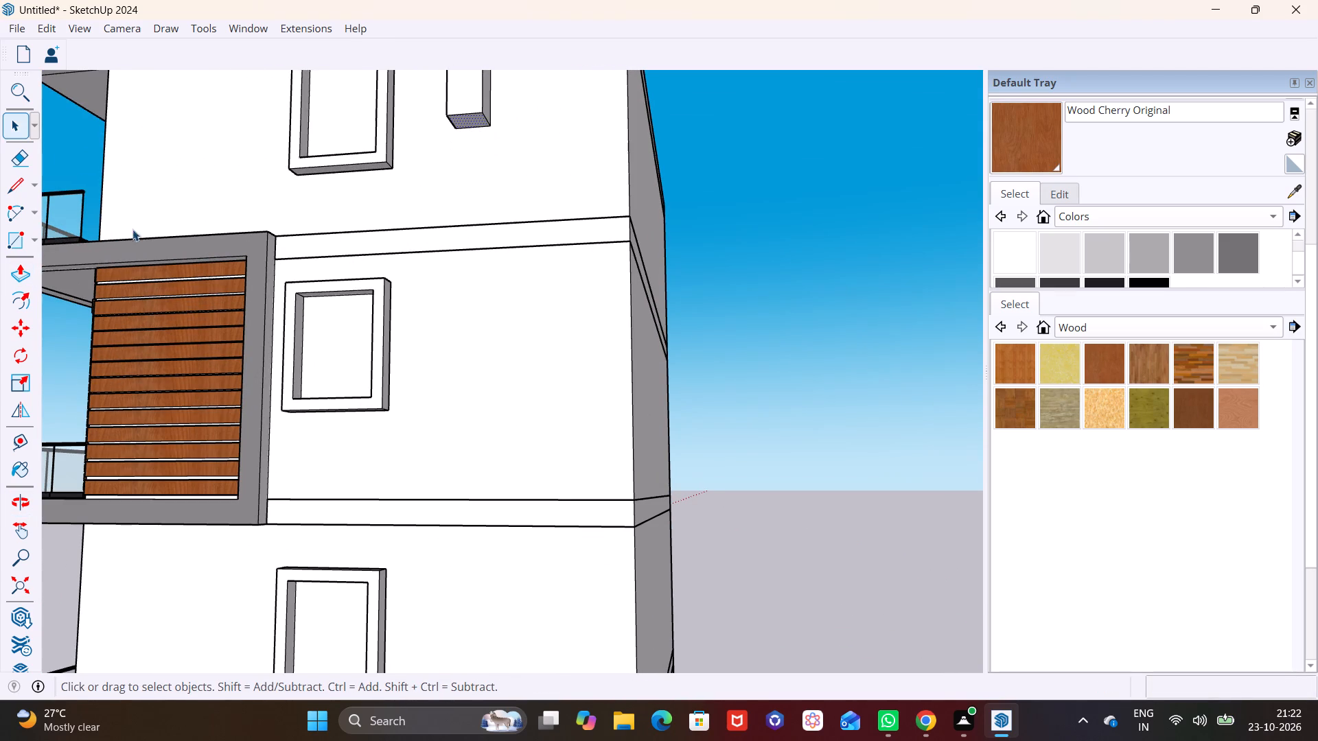
drag(24, 264, 30, 256)
drag(474, 119, 463, 222)
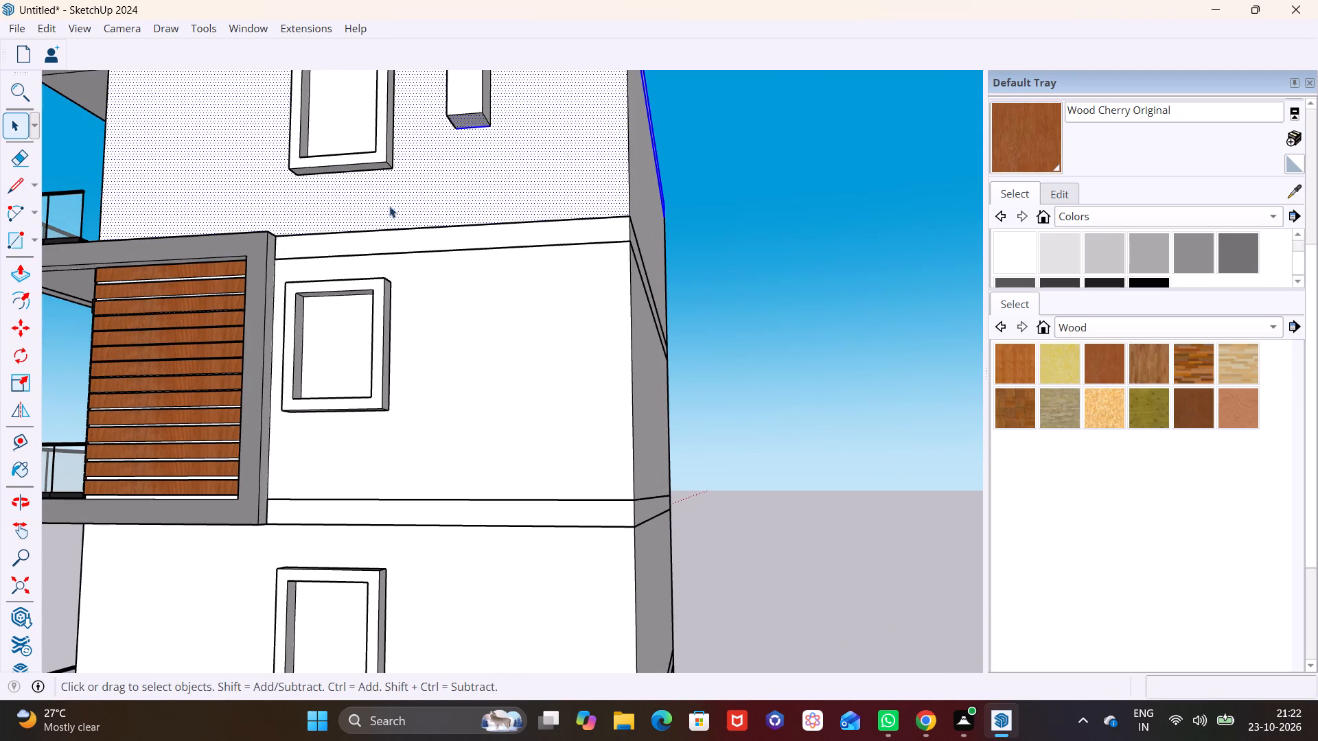
click(30, 272)
click(476, 116)
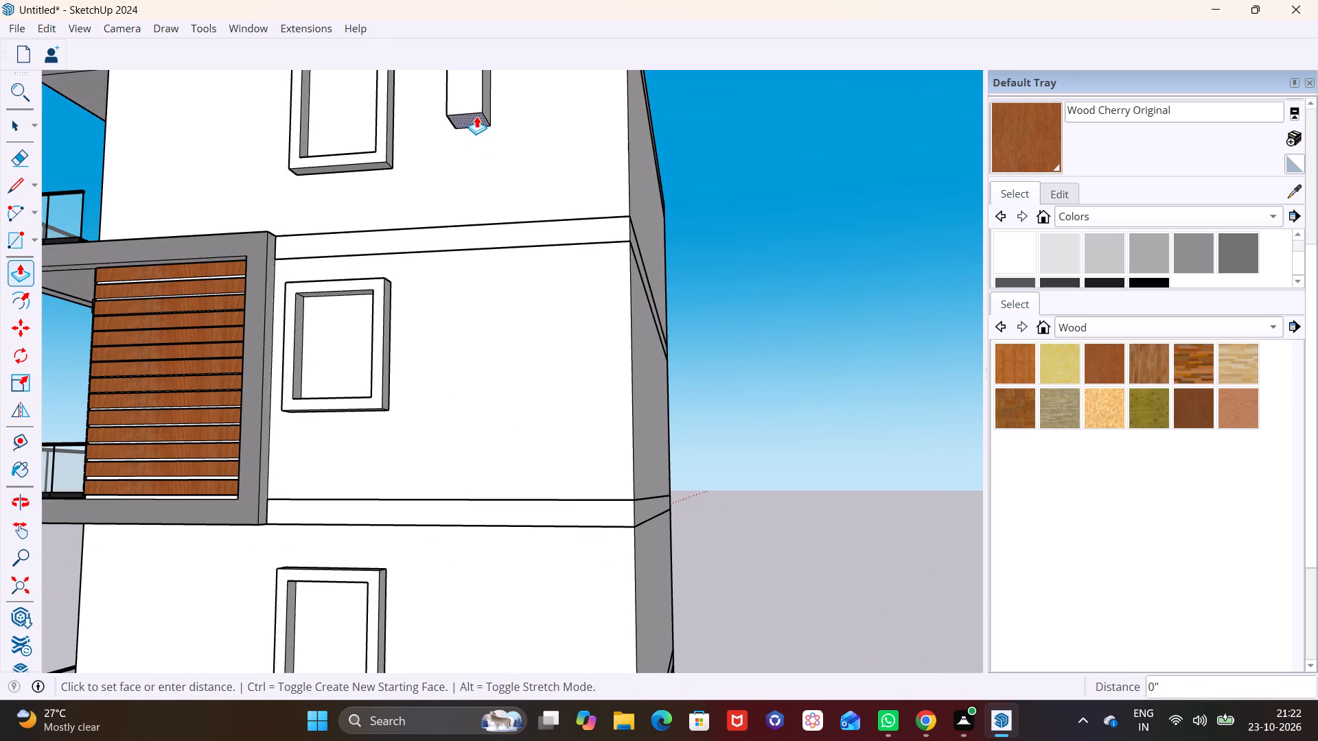
drag(476, 116, 442, 291)
drag(468, 151, 410, 436)
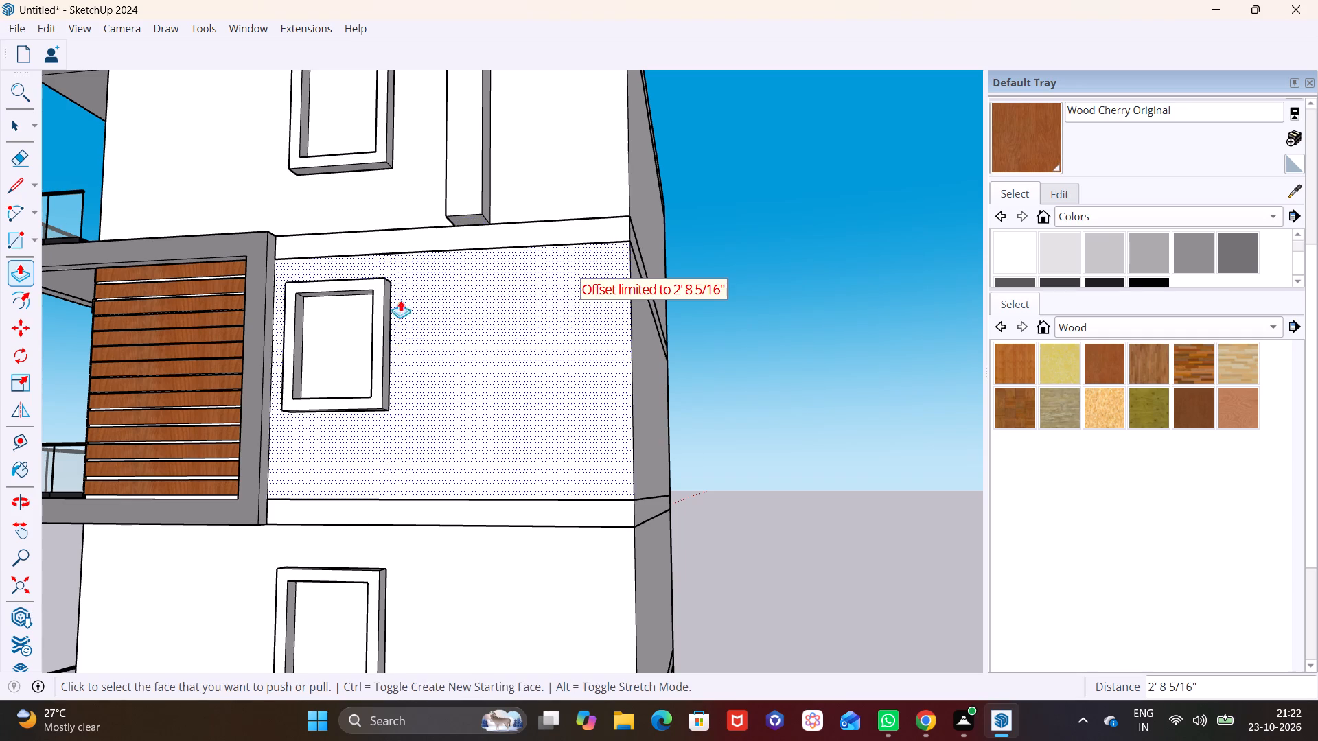
drag(465, 218, 420, 502)
scroll(408, 541, down, 2)
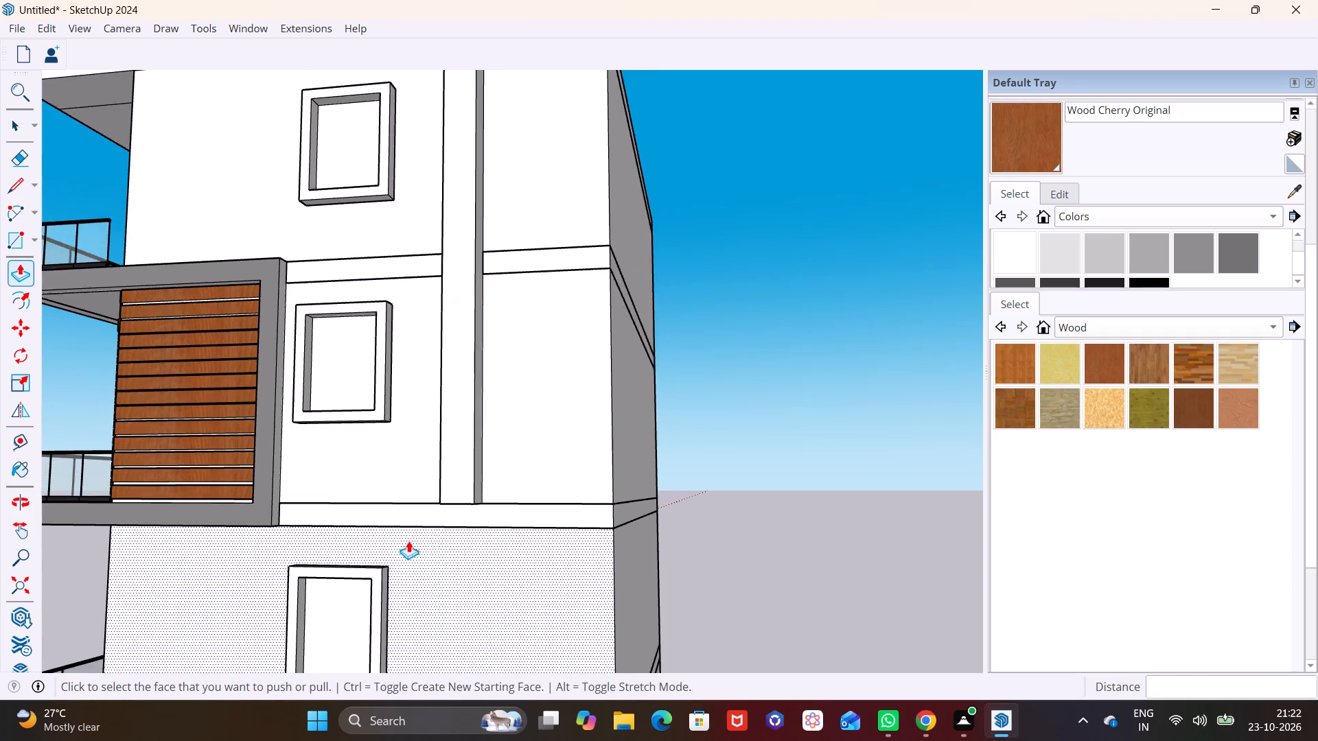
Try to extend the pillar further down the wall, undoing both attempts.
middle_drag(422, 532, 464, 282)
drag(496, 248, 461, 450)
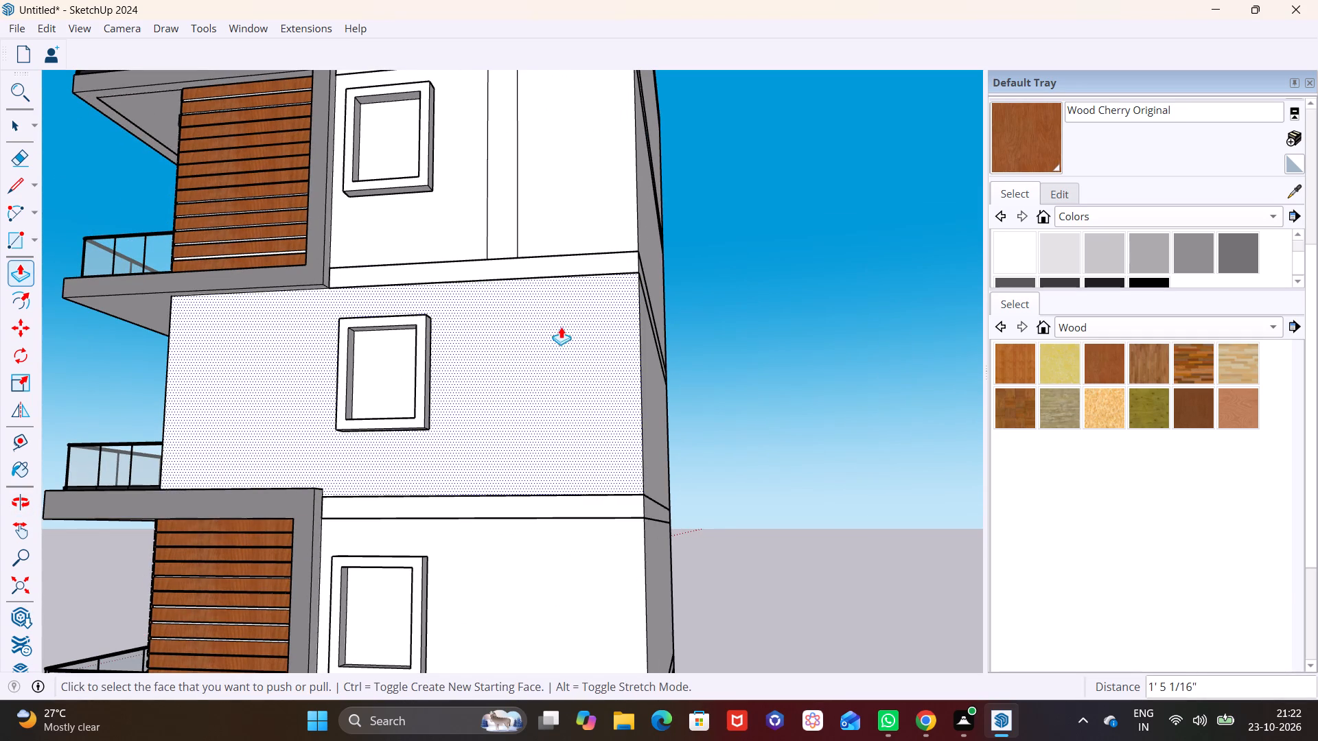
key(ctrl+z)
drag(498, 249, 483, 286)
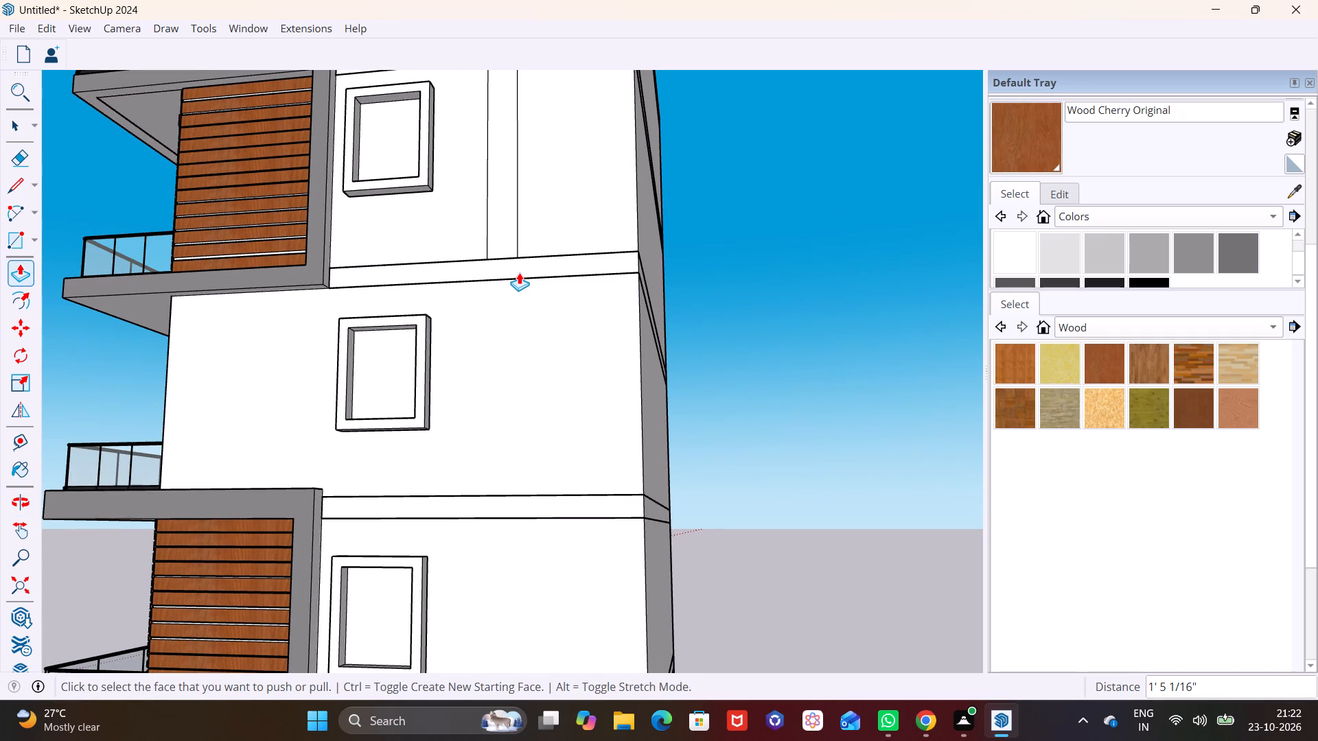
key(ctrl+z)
Extend the pillar's underside to the base slab in pulls of about 14' 7", 7' 5" and 10' 11".
middle_drag(537, 170, 469, 27)
drag(451, 163, 443, 180)
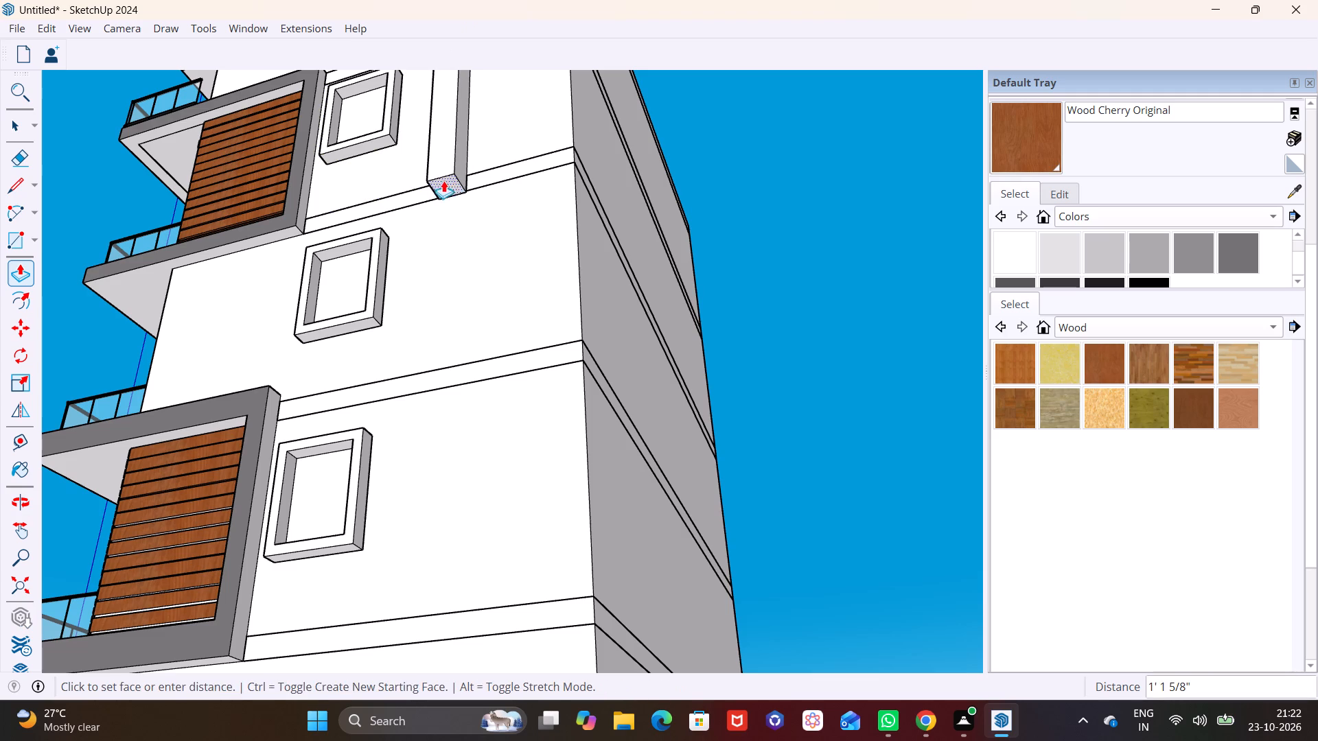
drag(443, 180, 360, 423)
scroll(356, 419, down, 2)
shift+middle_drag(362, 412, 367, 259)
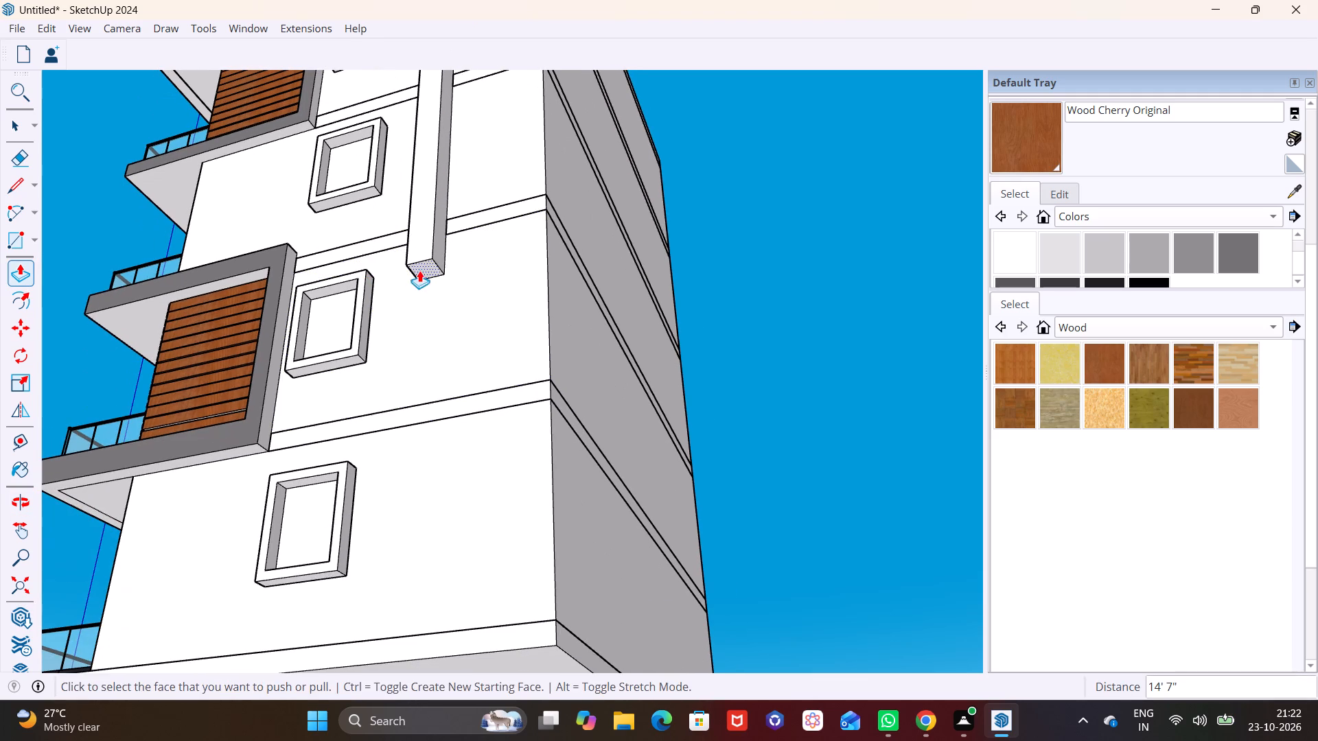
drag(419, 268, 352, 569)
scroll(337, 553, down, 1)
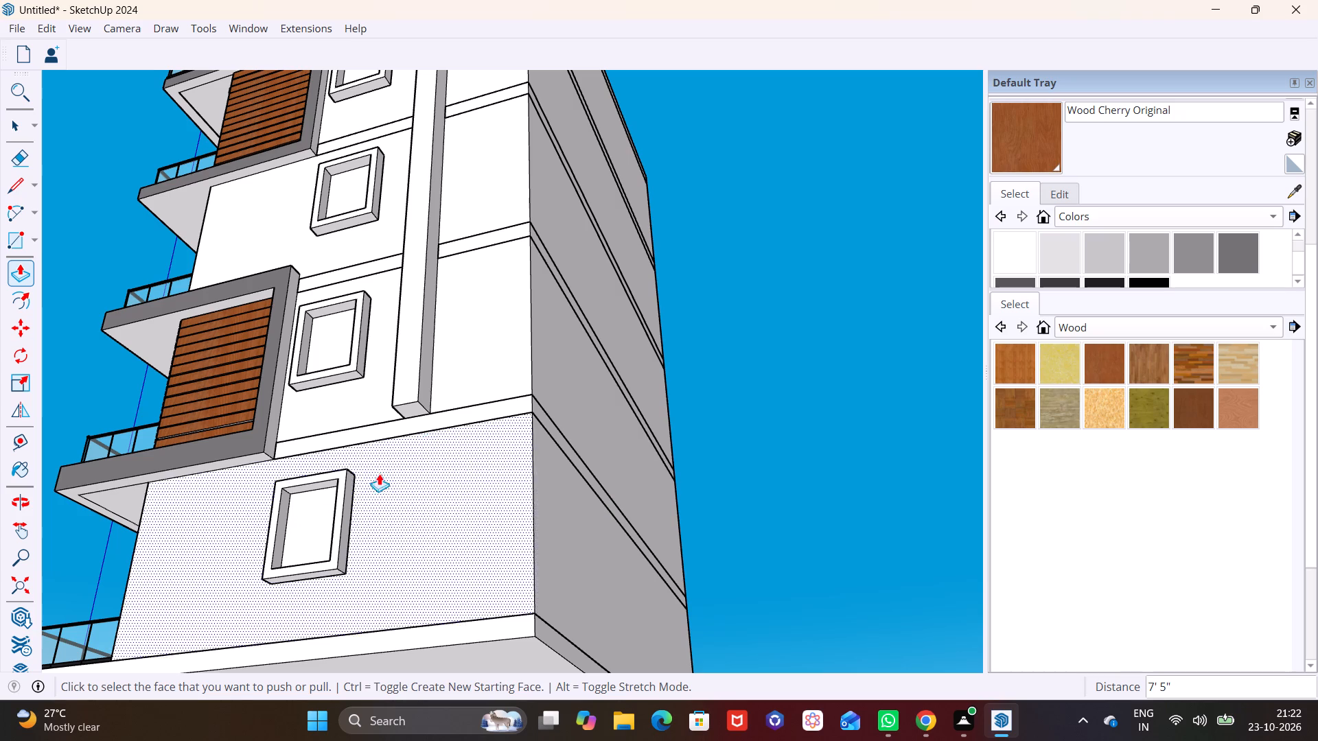
drag(414, 408, 359, 619)
scroll(380, 567, down, 1)
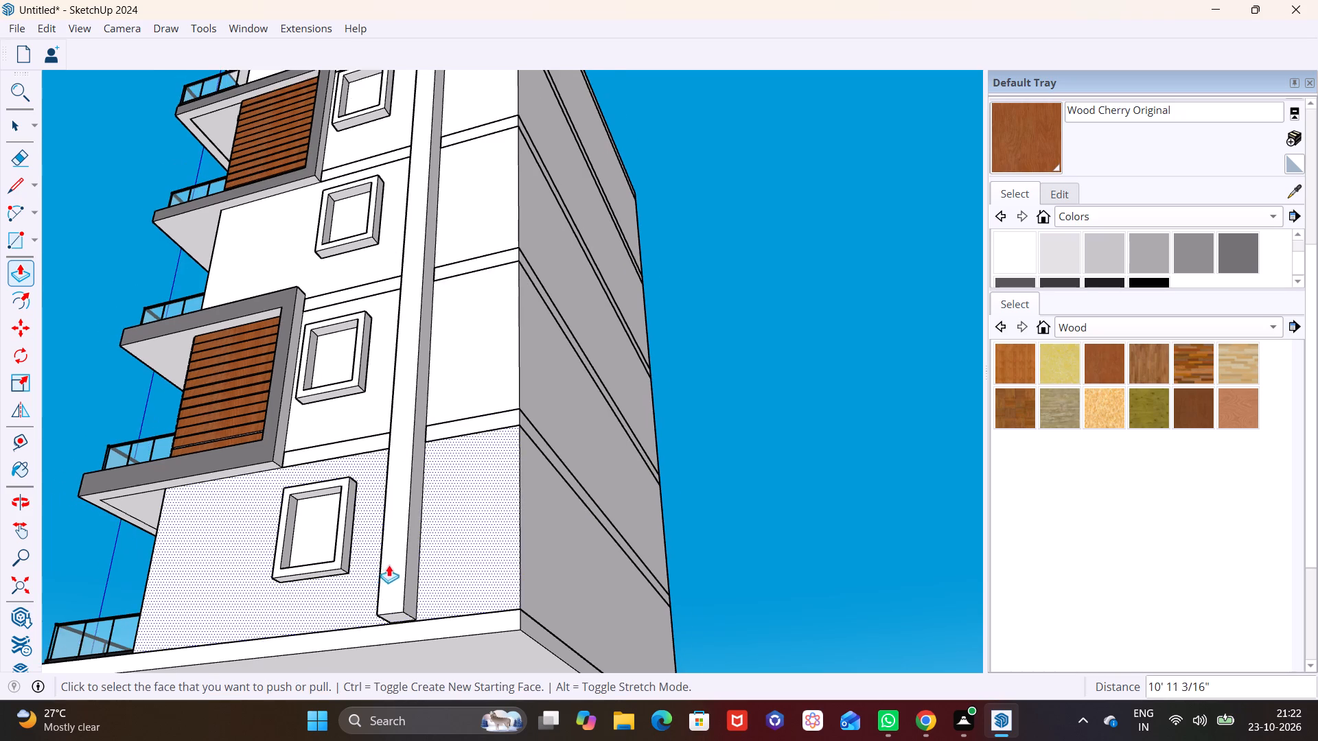
Pull the side face of the pillar's top block about 5' 6" along the roof slab to the wall's outer corner.
middle_drag(393, 559, 397, 446)
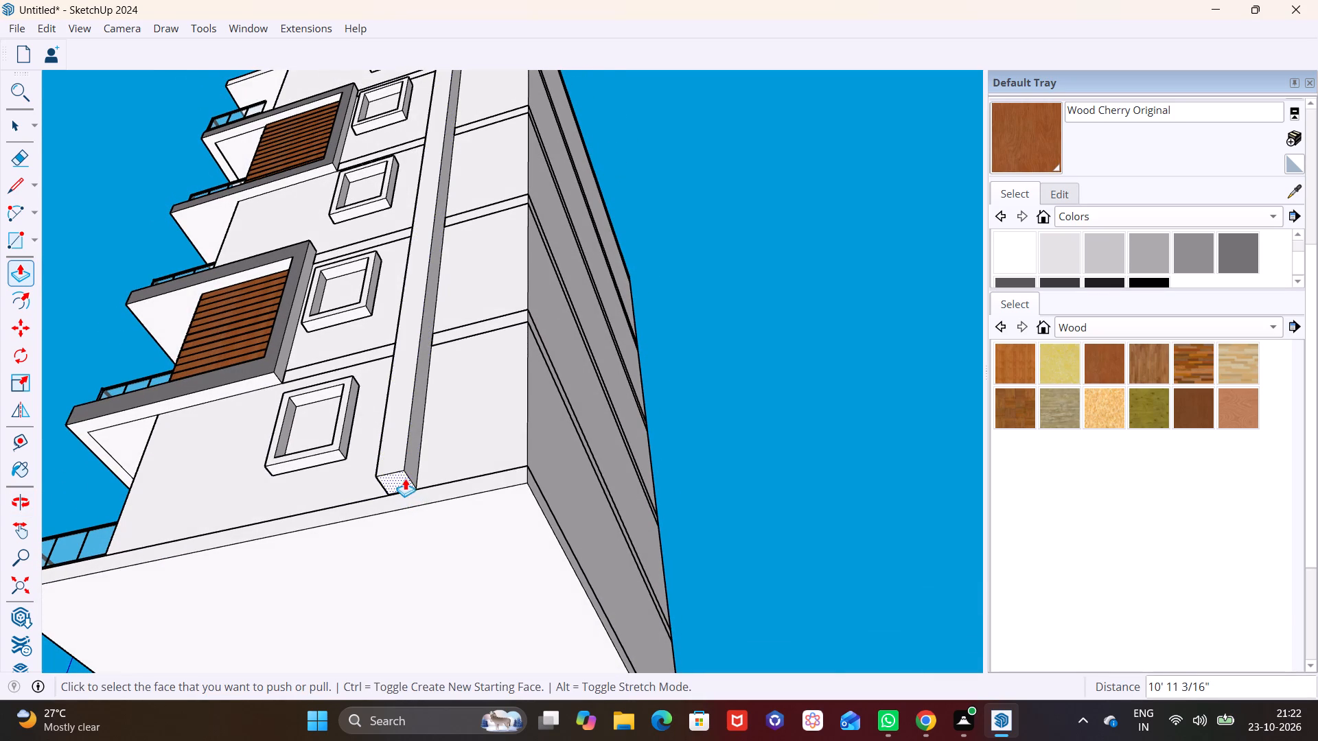
scroll(393, 368, down, 11)
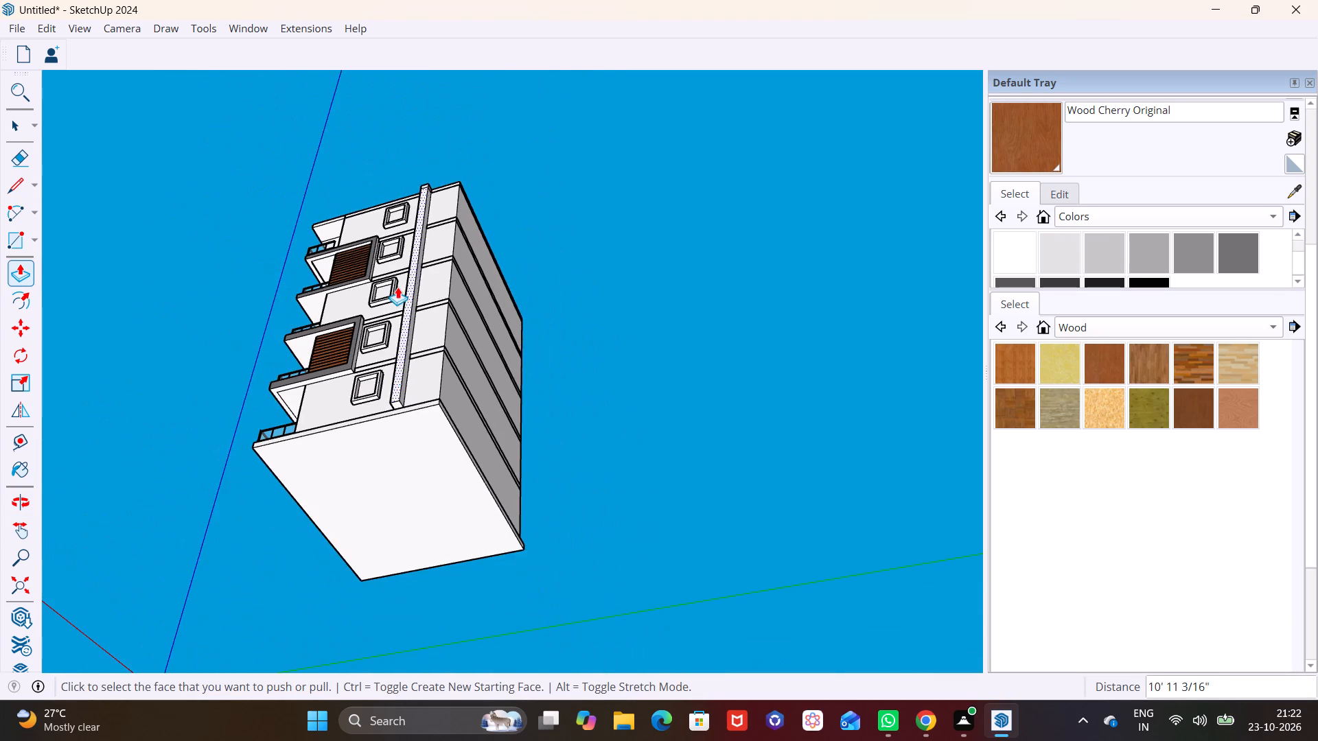
middle_drag(396, 282, 474, 447)
shift+middle_drag(506, 151, 499, 330)
scroll(421, 325, up, 10)
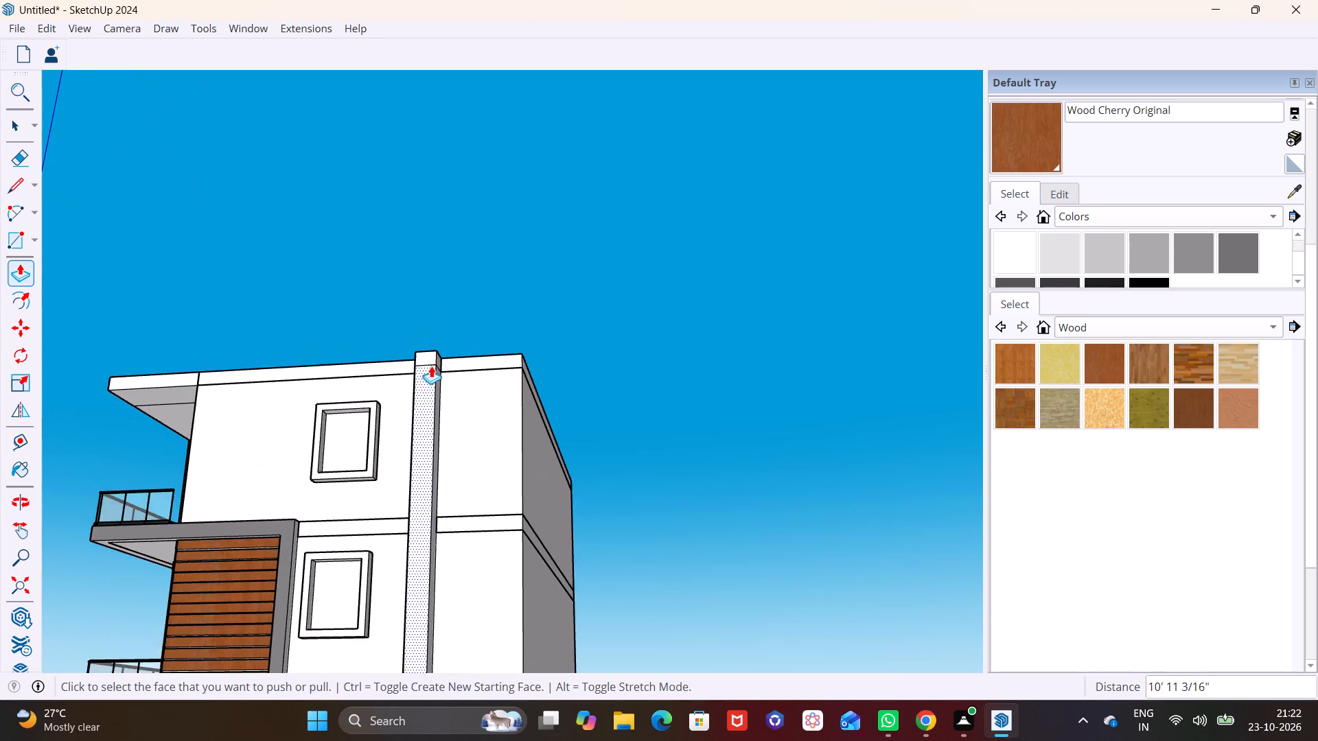
middle_drag(428, 367, 315, 421)
click(412, 379)
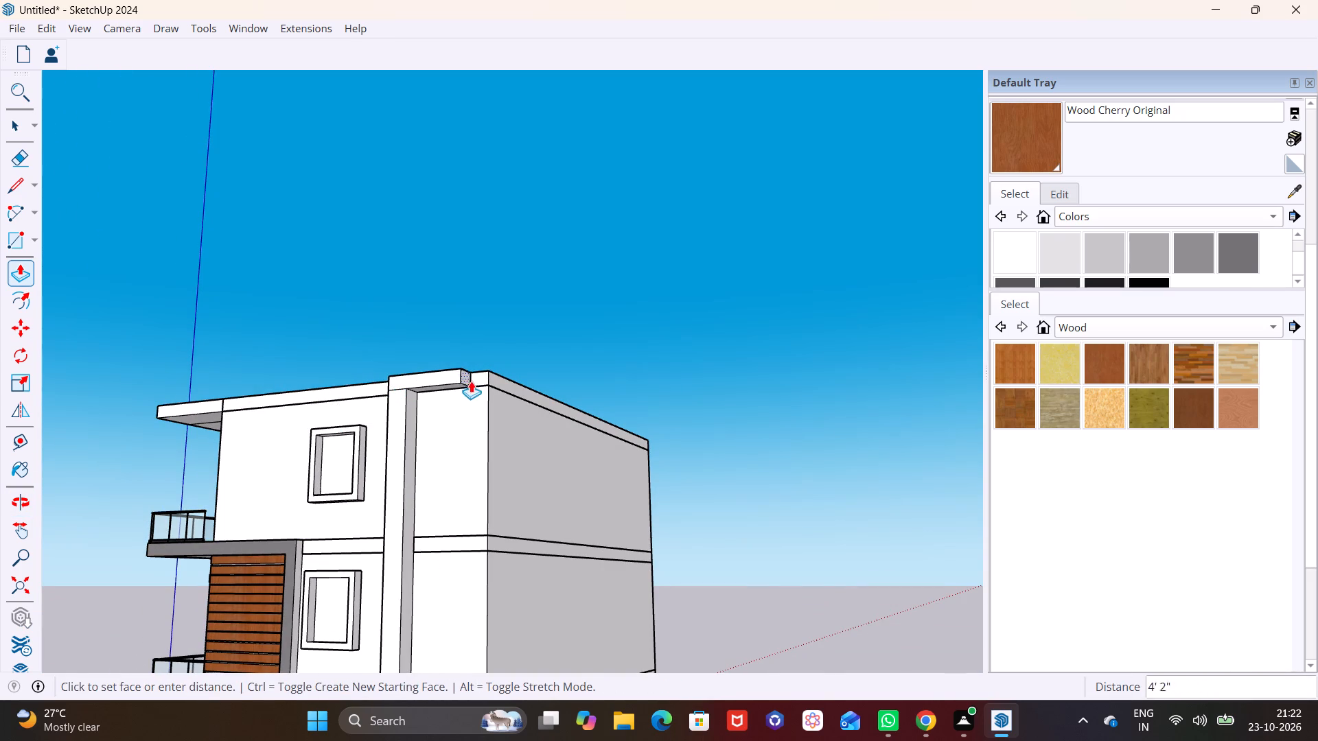
click(483, 381)
Draw a line across the underside of the roof-level block, marking off a short patch at its outer corner.
middle_drag(481, 375, 557, 373)
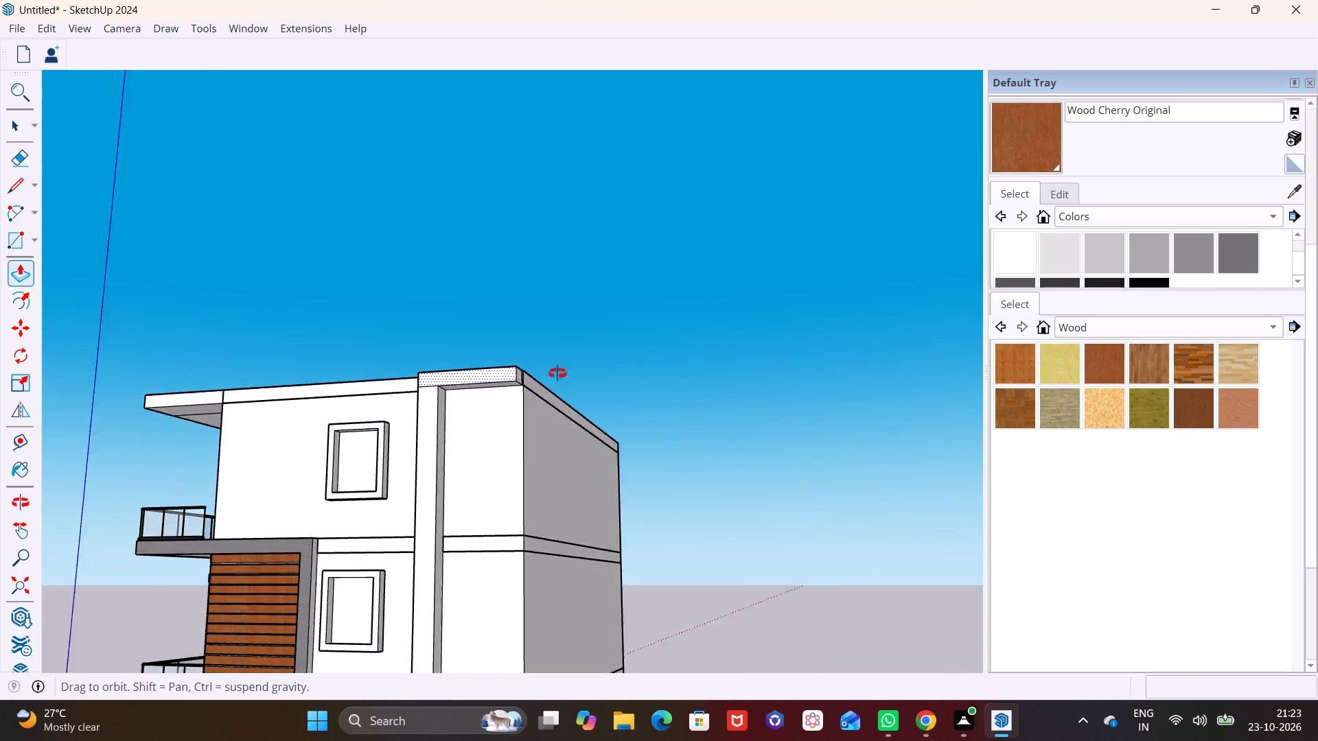
middle_drag(557, 373, 649, 358)
scroll(590, 386, up, 3)
middle_drag(584, 385, 584, 292)
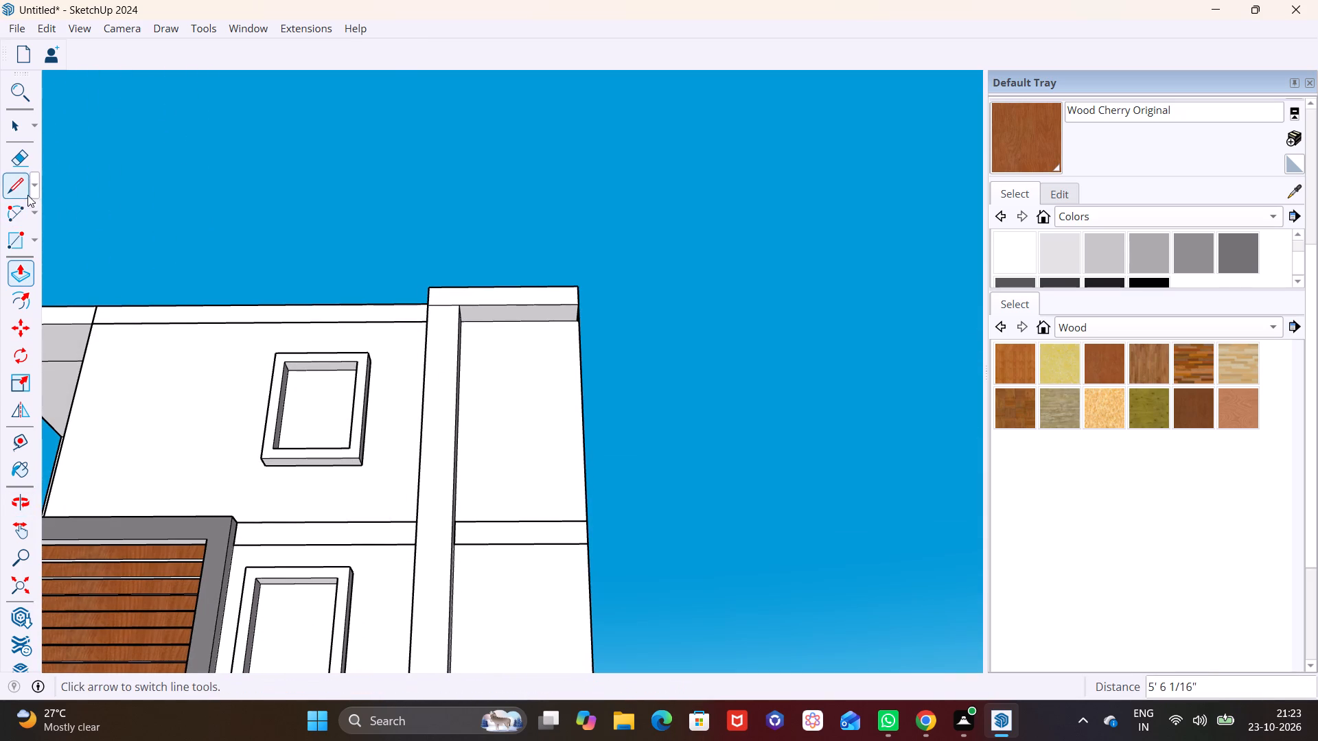
click(36, 183)
drag(82, 212, 88, 210)
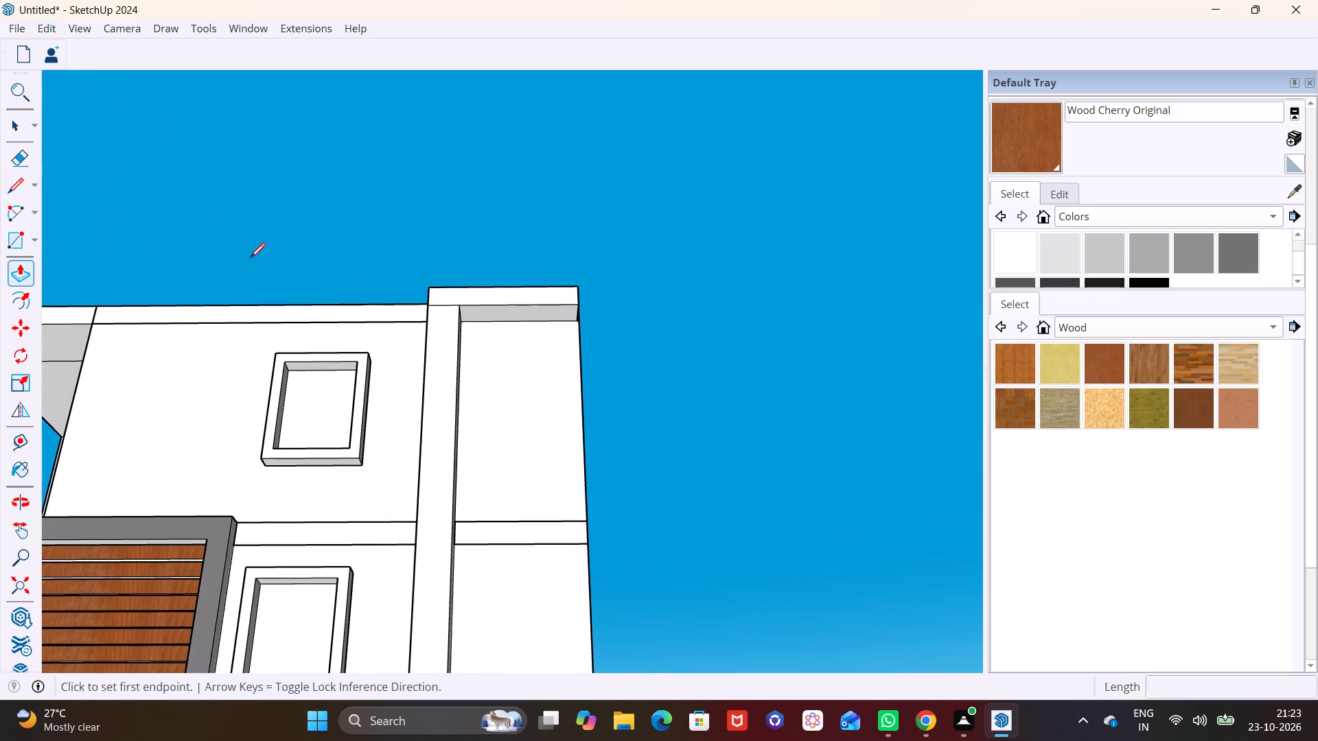
scroll(532, 320, up, 4)
click(572, 322)
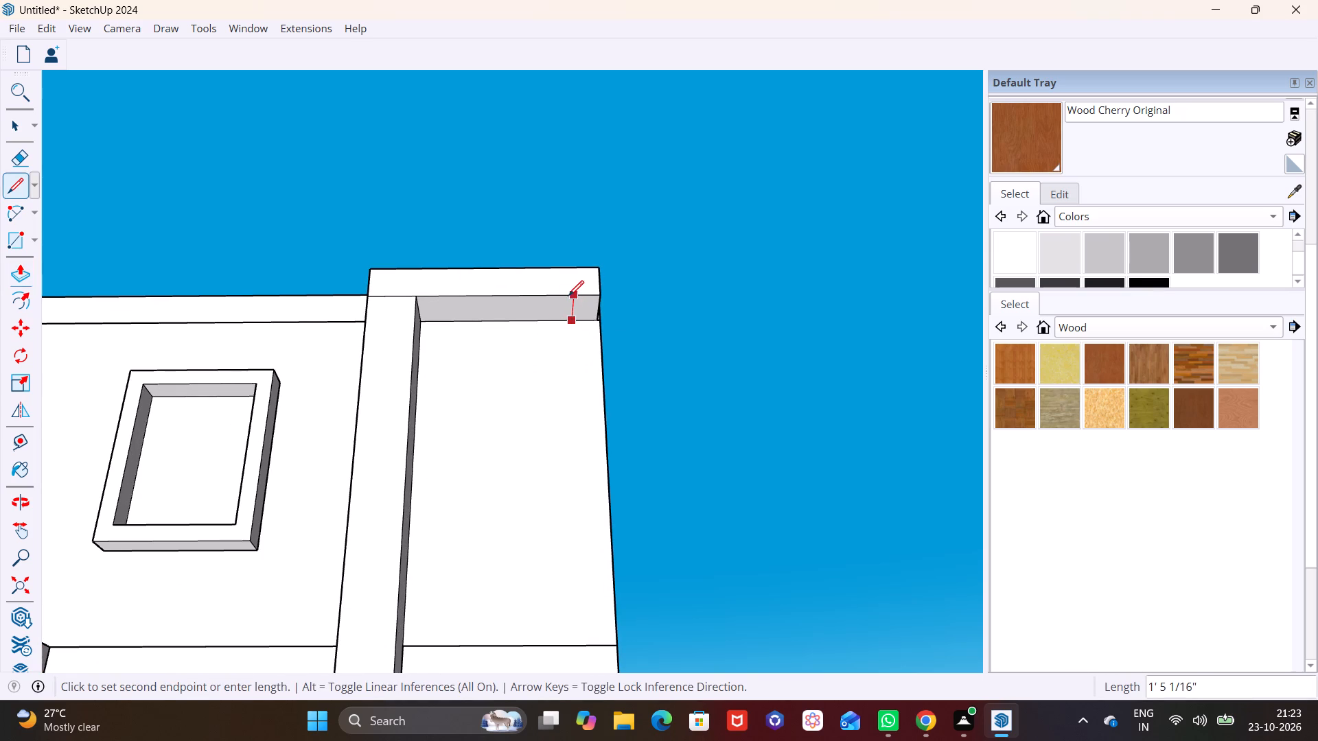
click(568, 296)
key(space)
Pull the marked-off corner patch down about 8' 5" to start a second pillar at the wall's outer edge.
click(589, 313)
click(16, 272)
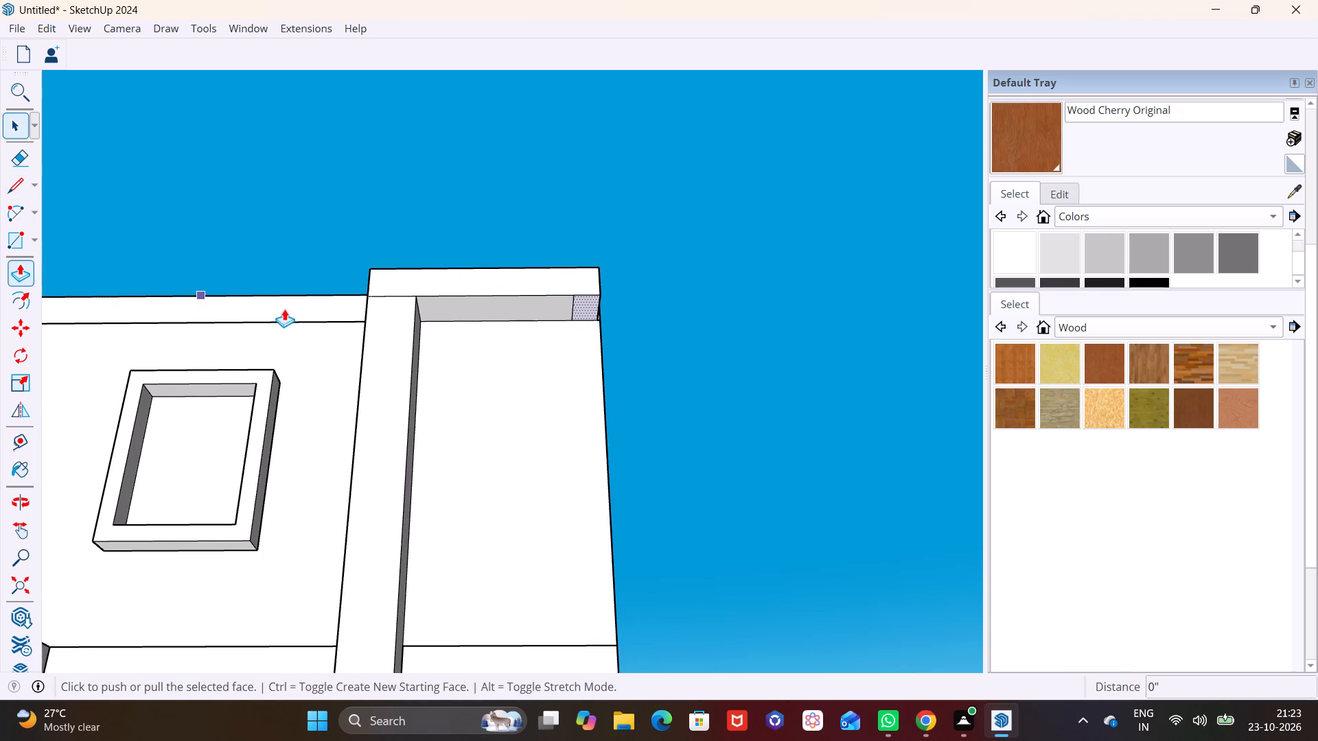
drag(586, 307, 581, 587)
scroll(577, 587, down, 6)
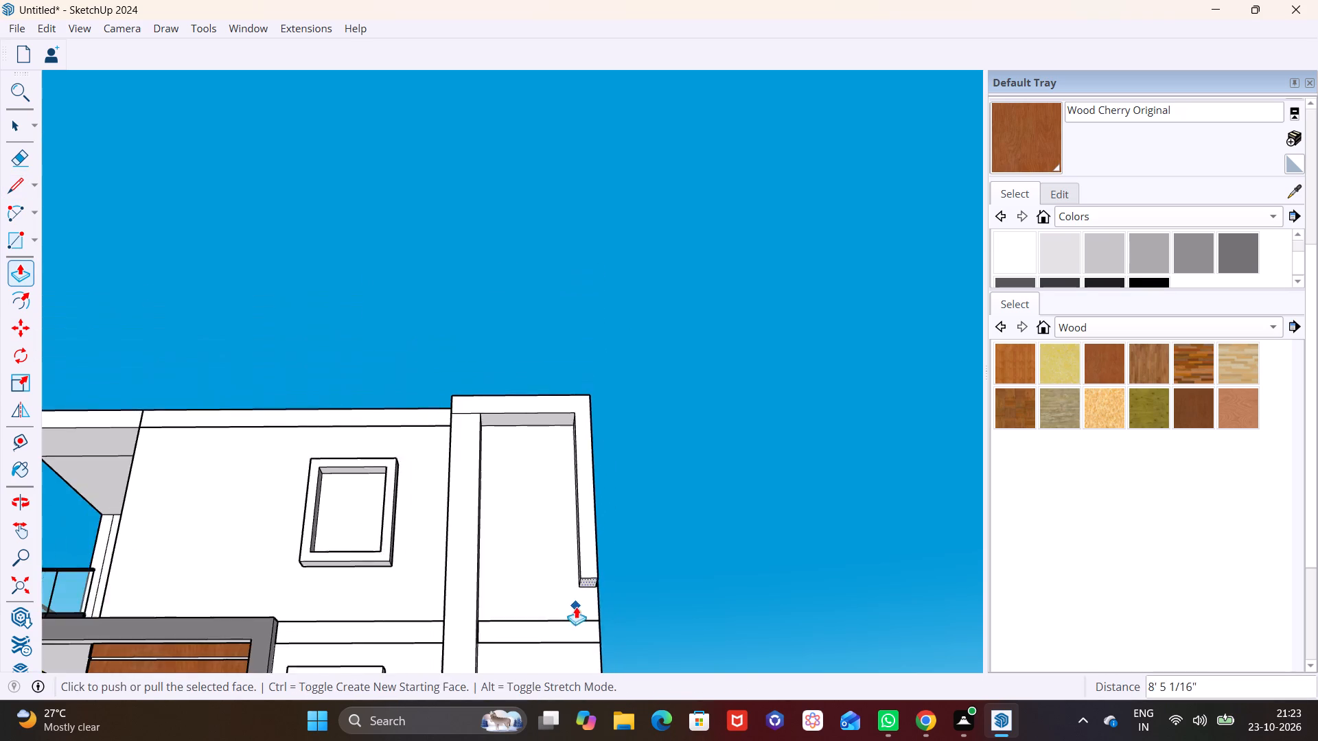
Extend the corner pillar's underside down the wall in successive pulls to the third floor band below the roof.
ctrl+middle_drag(572, 598, 546, 390)
shift+middle_drag(544, 492, 534, 358)
drag(566, 316, 564, 475)
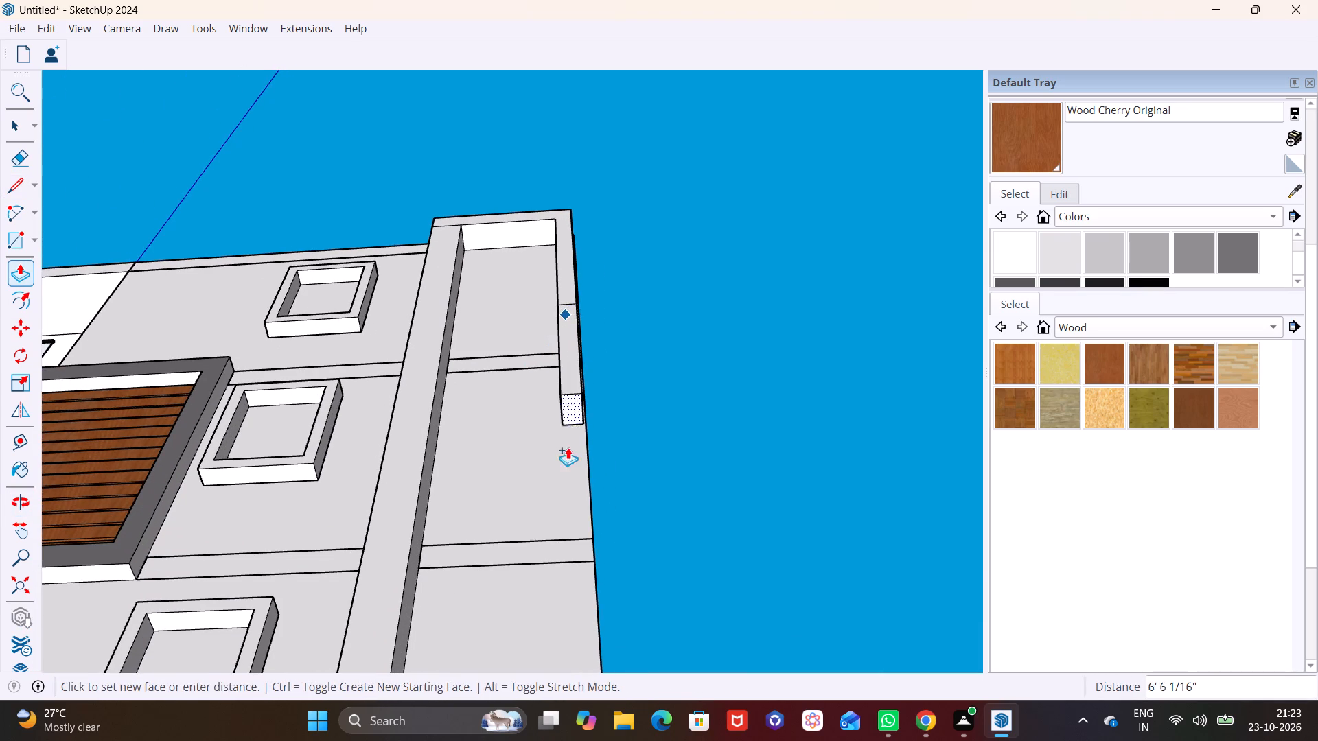
drag(564, 475, 557, 646)
shift+middle_drag(544, 550, 561, 349)
drag(605, 414, 588, 615)
scroll(571, 541, down, 2)
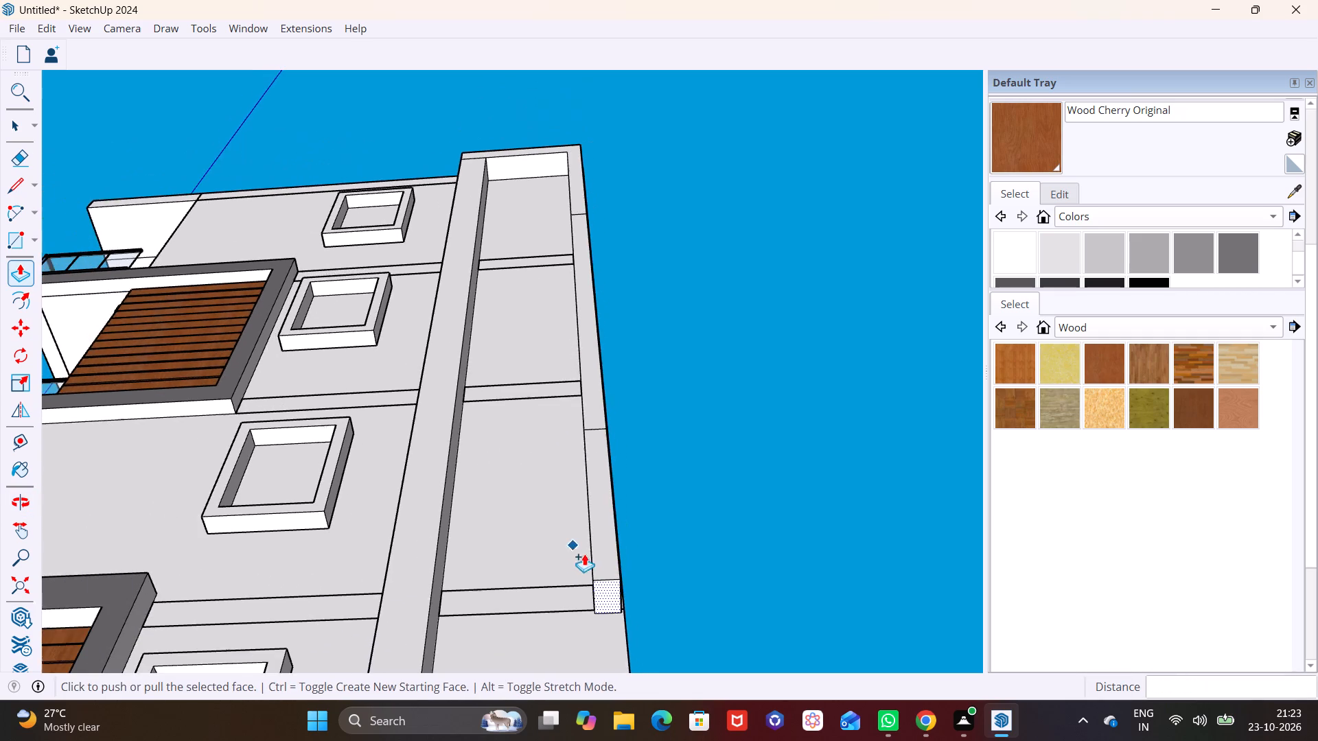
scroll(584, 554, down, 1)
Extend the corner pillar's underside in further pulls, the first about 9' 4", down to the base slab.
shift+middle_drag(583, 541, 567, 329)
drag(591, 368, 586, 613)
shift+middle_drag(575, 585, 594, 333)
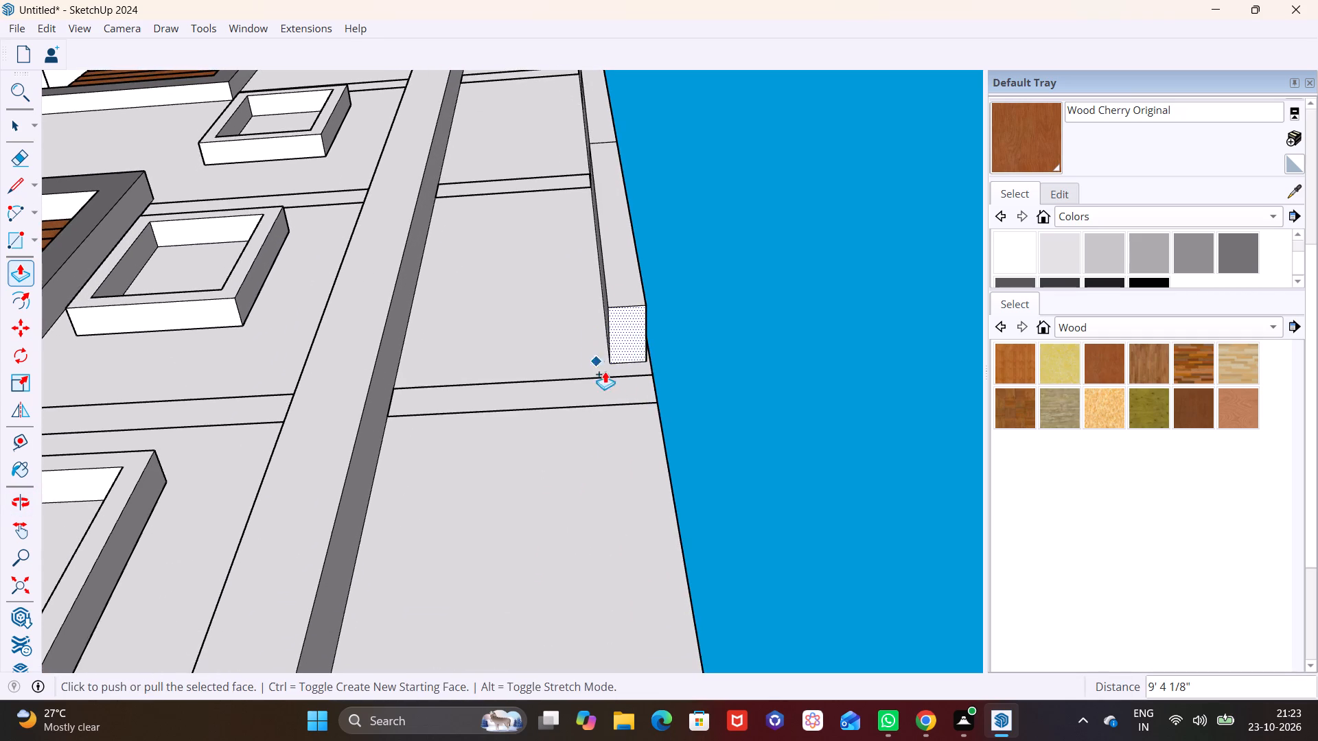
drag(636, 342, 633, 574)
scroll(601, 528, down, 2)
shift+middle_drag(604, 530, 548, 272)
drag(588, 277, 600, 431)
click(600, 431)
key(space)
Delete two seam lines at mid-height on the corner pillar's inner side face.
scroll(537, 336, down, 3)
middle_drag(517, 326, 516, 585)
scroll(500, 382, down, 8)
scroll(511, 338, up, 1)
middle_drag(511, 338, 778, 471)
scroll(779, 464, down, 1)
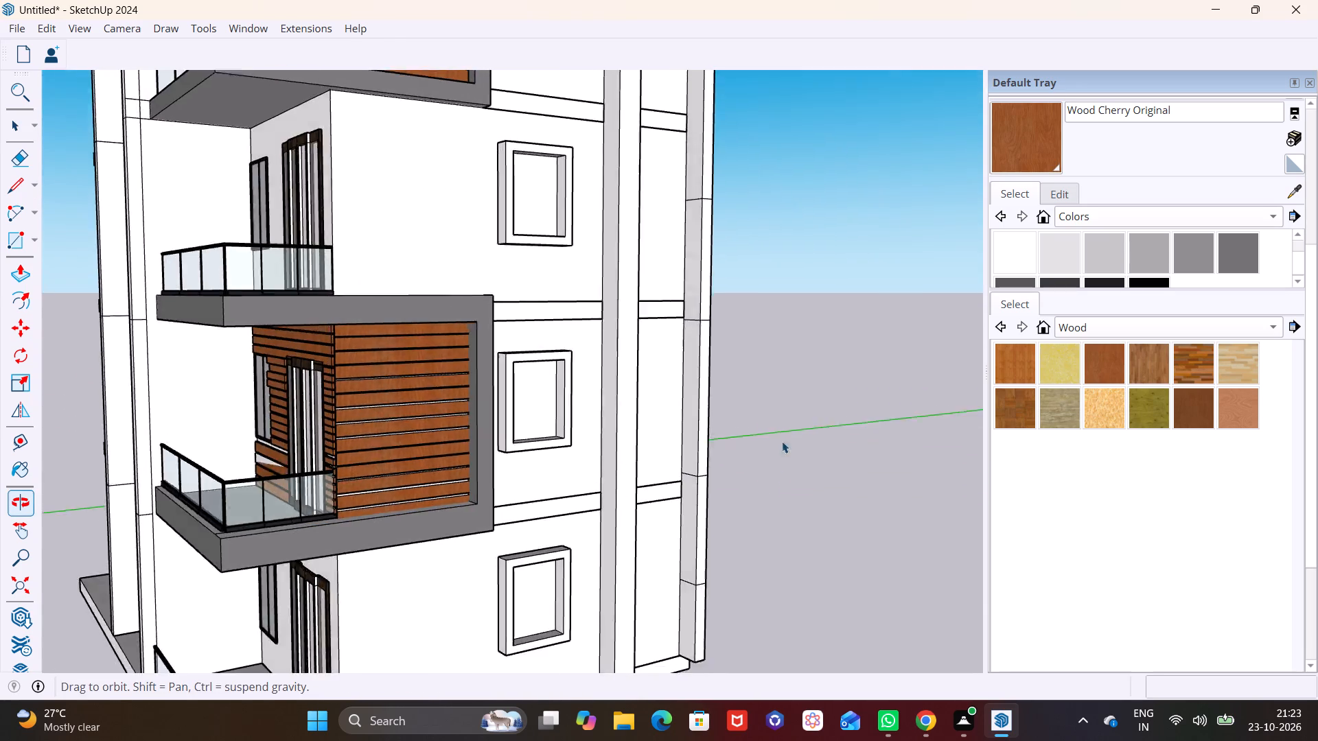
scroll(711, 354, up, 3)
click(693, 282)
shift+middle_drag(697, 232, 716, 396)
scroll(694, 204, down, 3)
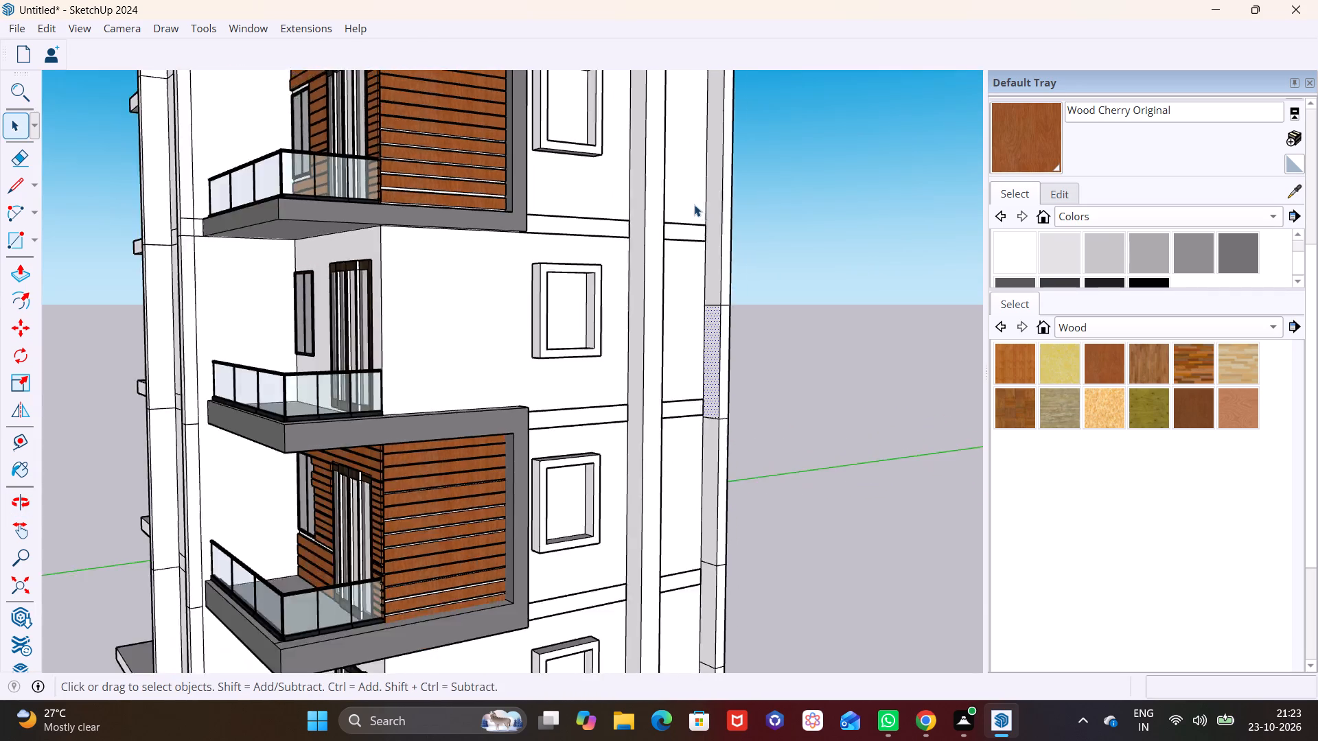
scroll(694, 204, down, 5)
scroll(713, 251, up, 10)
key(space)
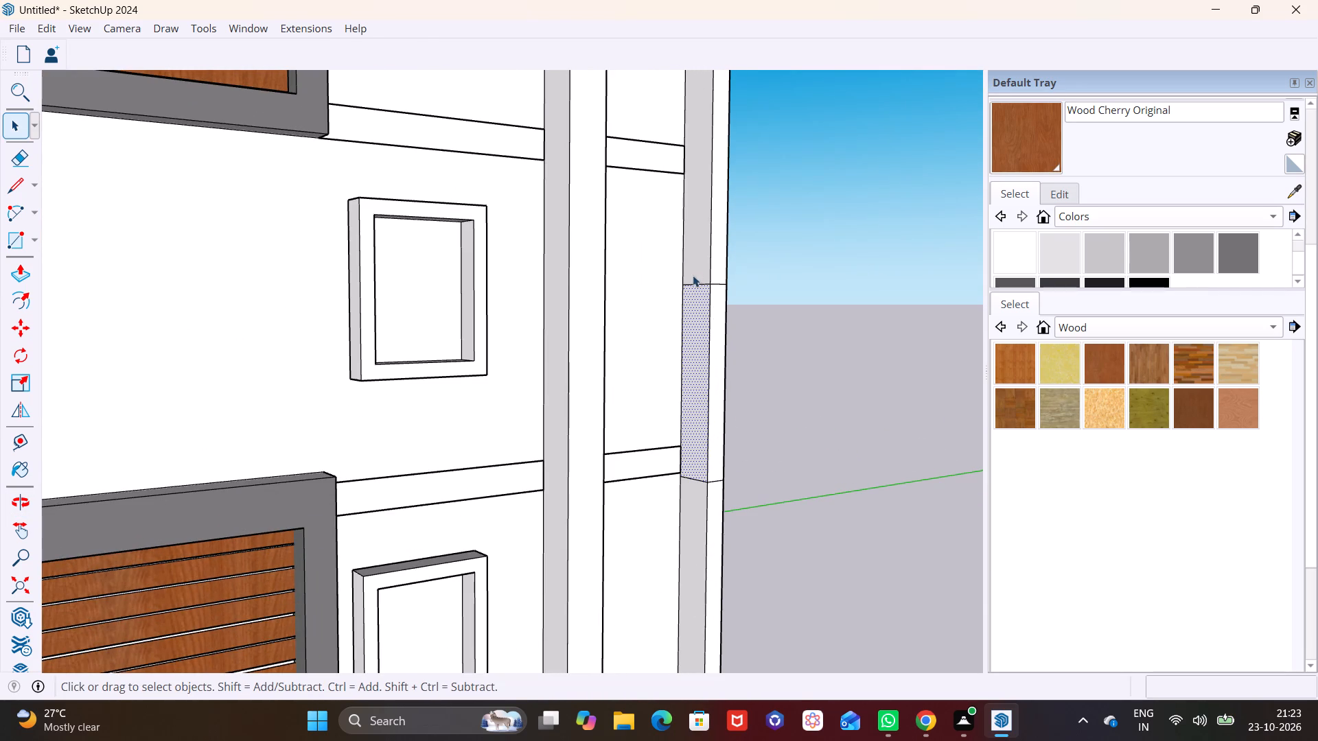
click(694, 283)
key(Delete)
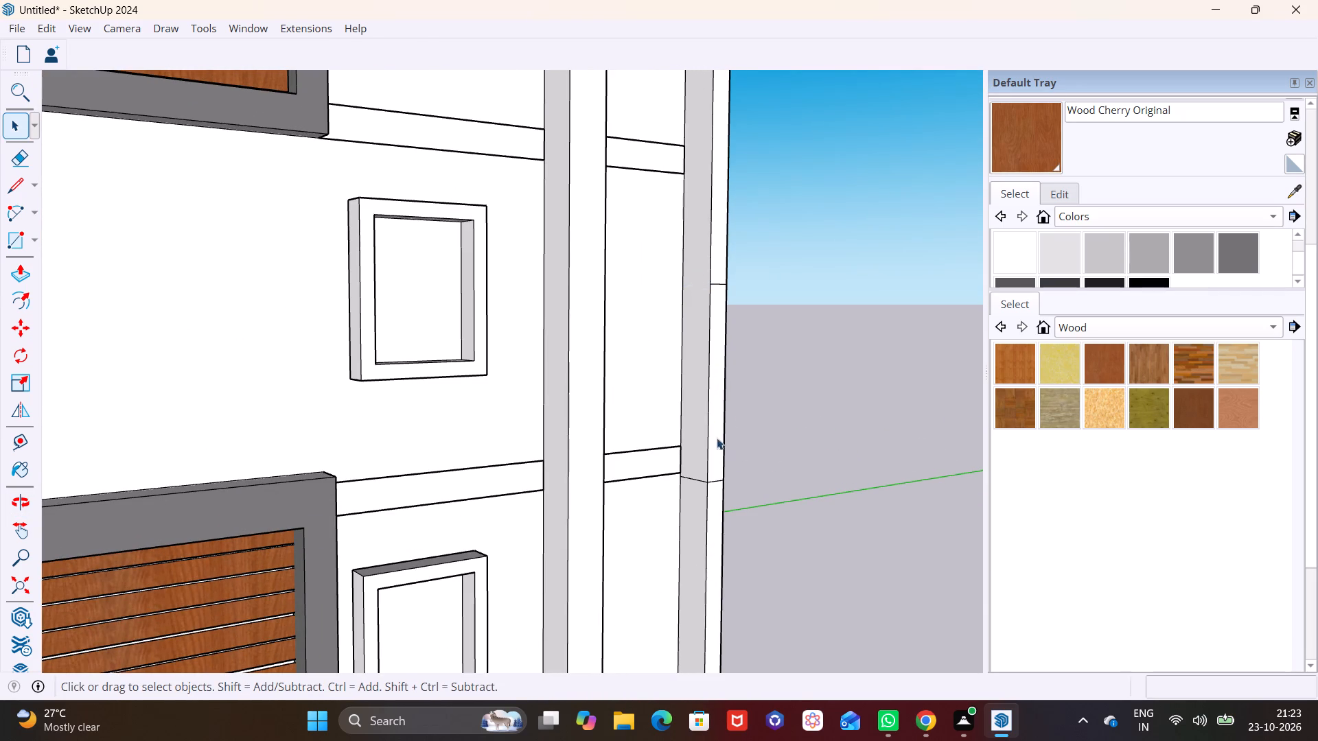
click(704, 482)
key(Delete)
Delete the three remaining seam lines on the corner pillar's inner side face, above and below mid-height.
scroll(684, 319, down, 6)
shift+middle_drag(703, 215, 707, 285)
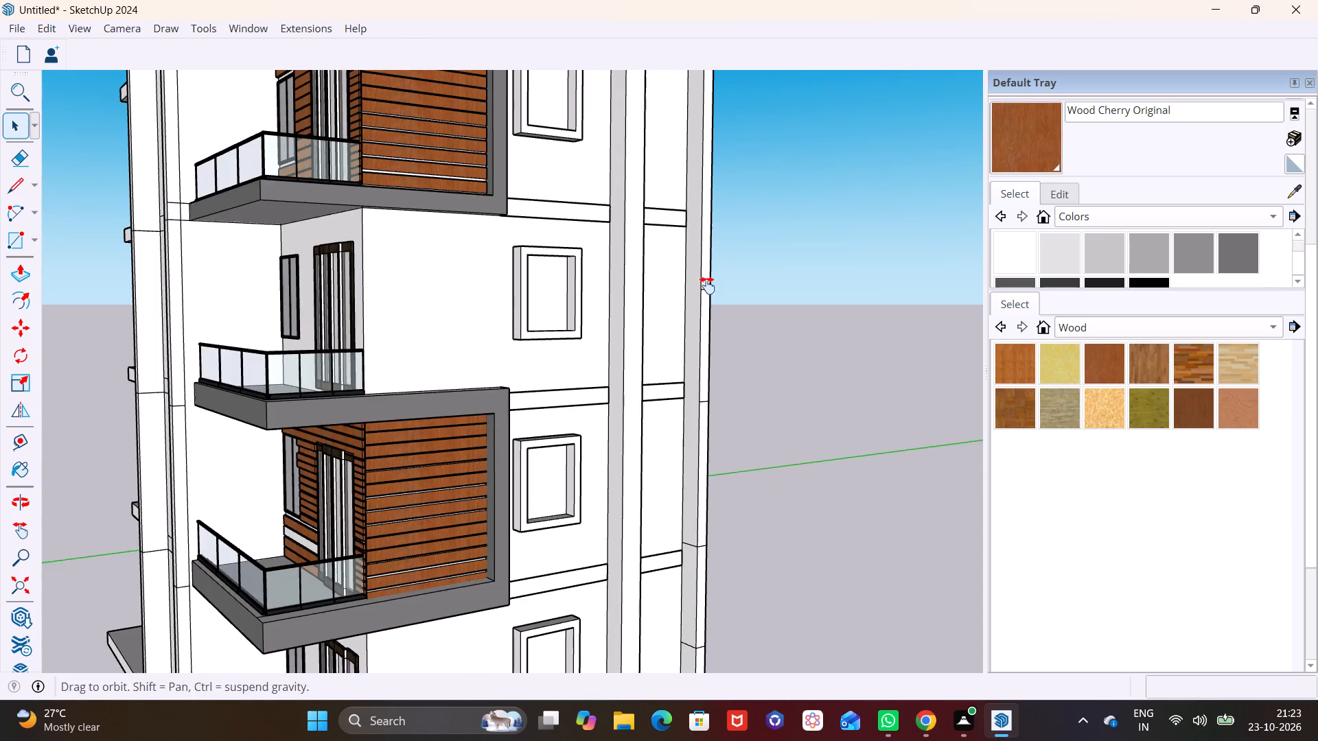
shift+middle_drag(707, 285, 706, 423)
scroll(681, 396, up, 3)
click(708, 144)
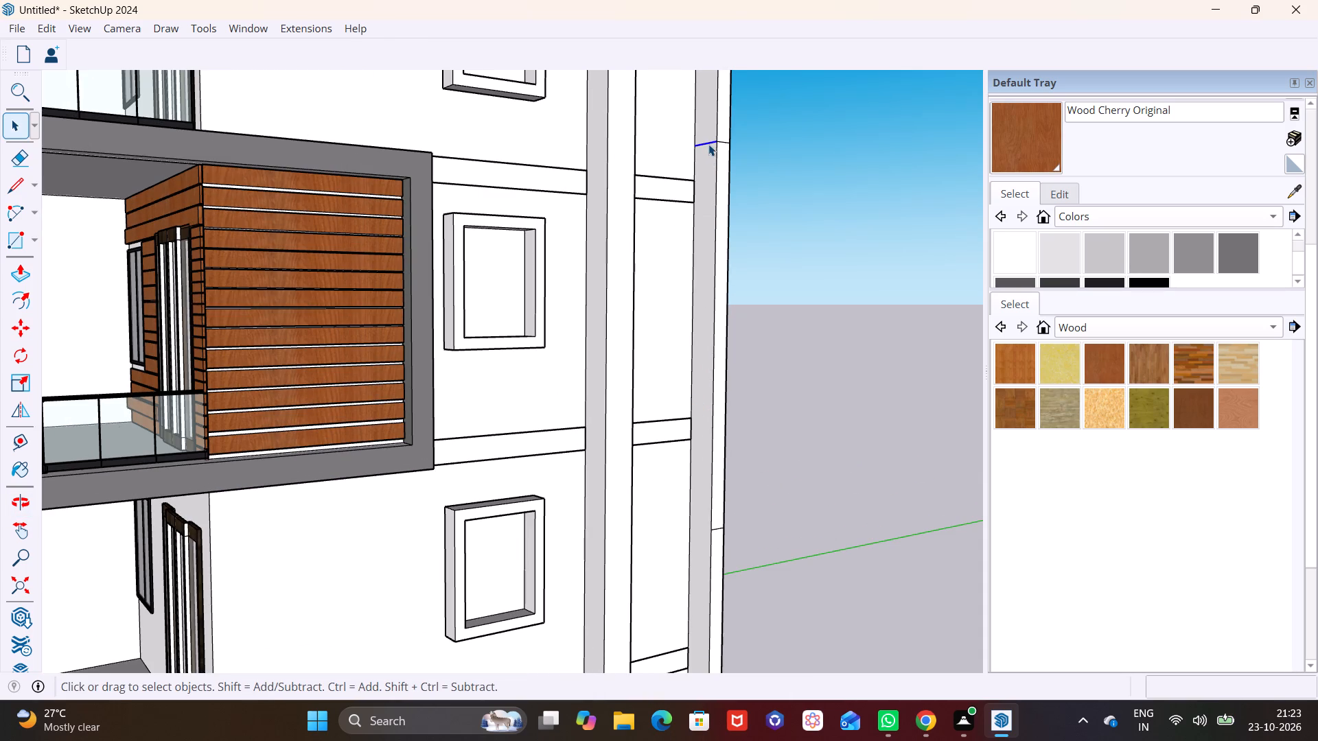
key(Delete)
scroll(752, 289, down, 6)
shift+middle_drag(759, 484, 731, 287)
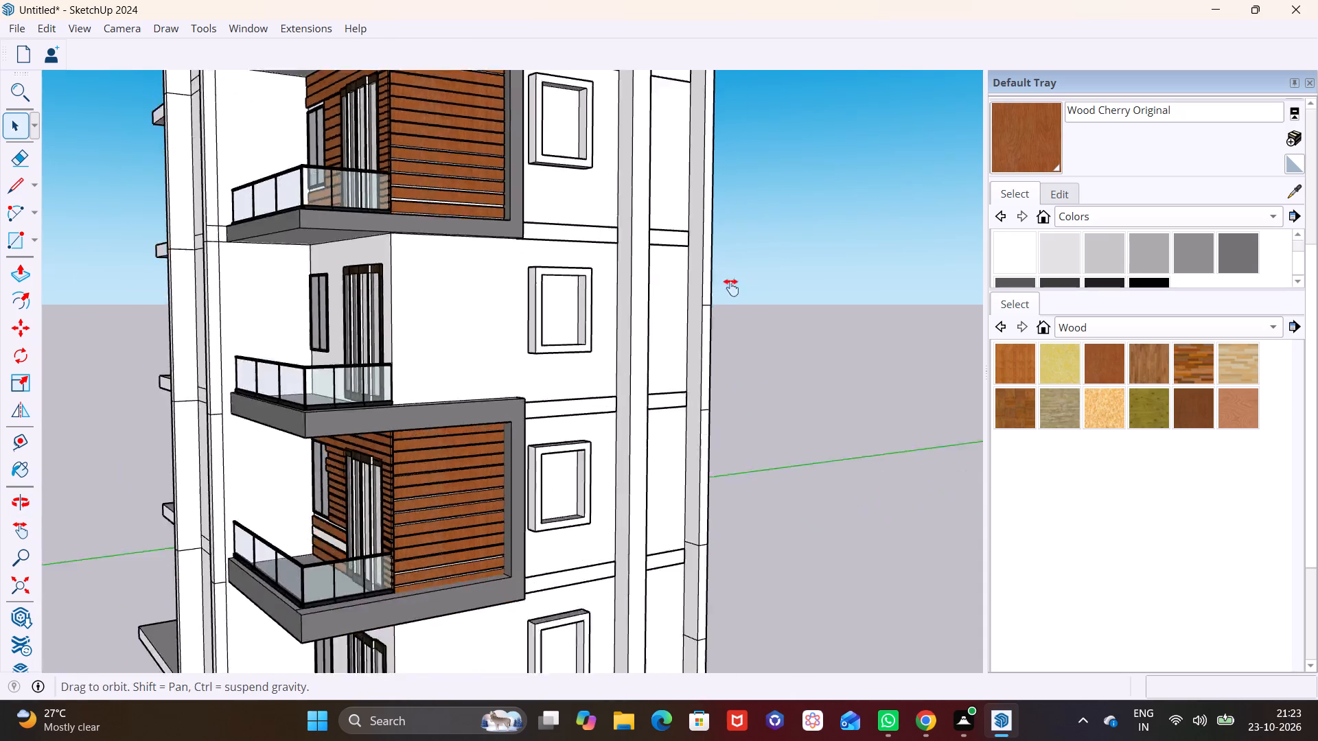
shift+middle_drag(731, 287, 715, 172)
click(675, 405)
click(675, 409)
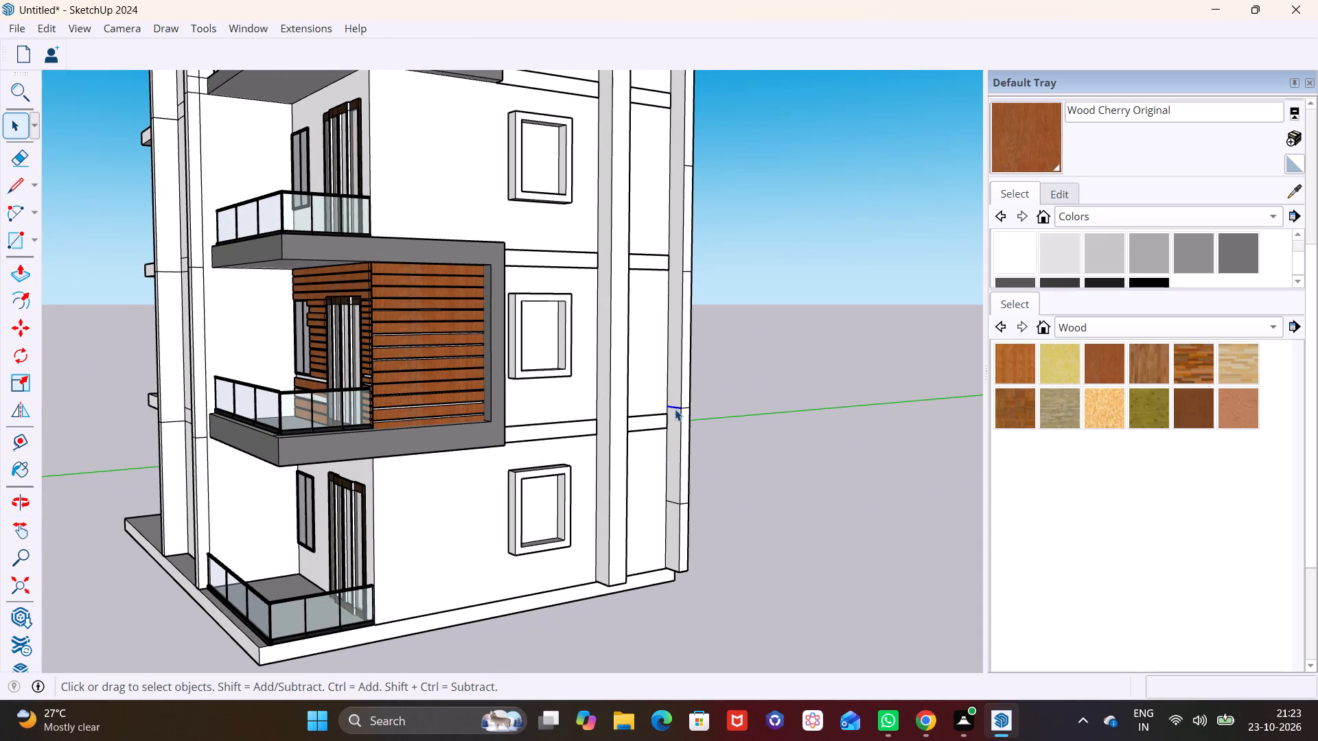
key(Delete)
click(675, 499)
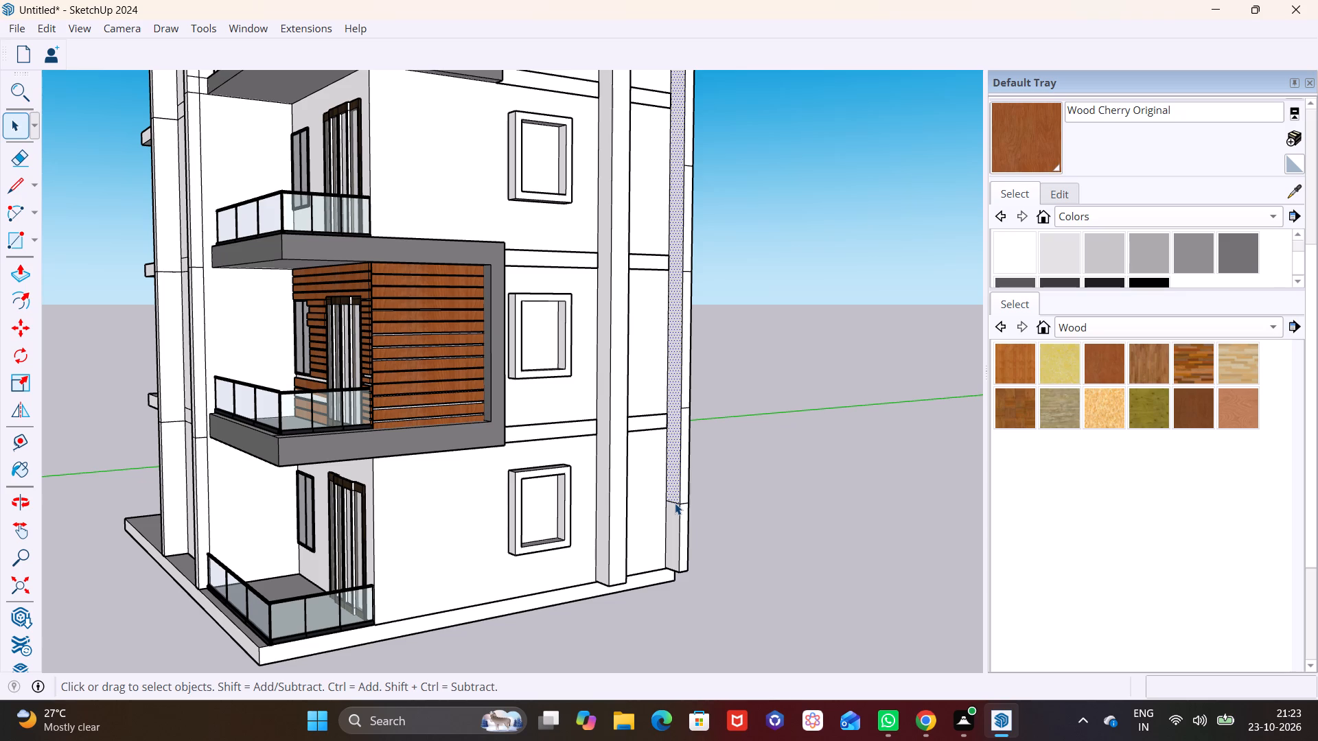
click(675, 503)
key(Delete)
Pull the corner pillar's inner side face slightly toward the neighbouring pillar to widen it to a similar width.
scroll(684, 480, down, 3)
middle_drag(660, 442, 482, 484)
scroll(722, 296, down, 3)
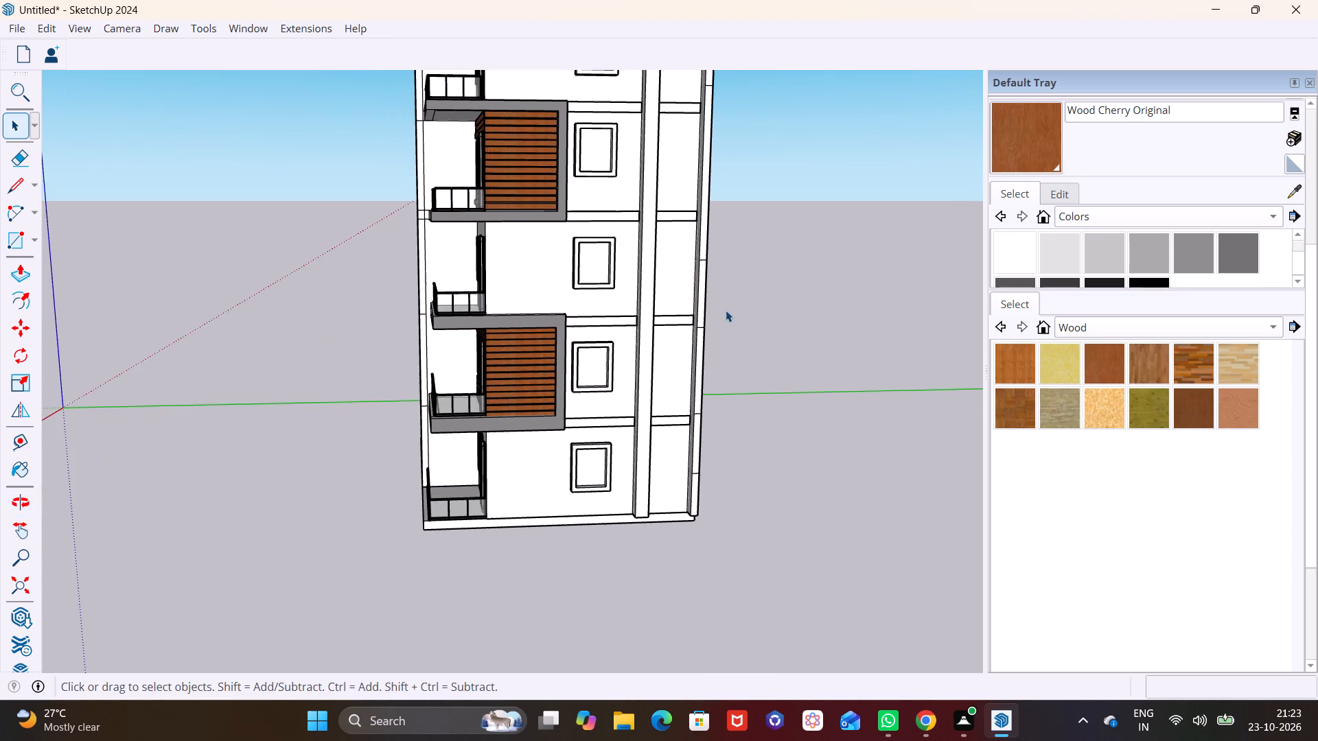
middle_drag(730, 293, 904, 314)
scroll(904, 307, down, 1)
scroll(671, 244, up, 8)
click(733, 248)
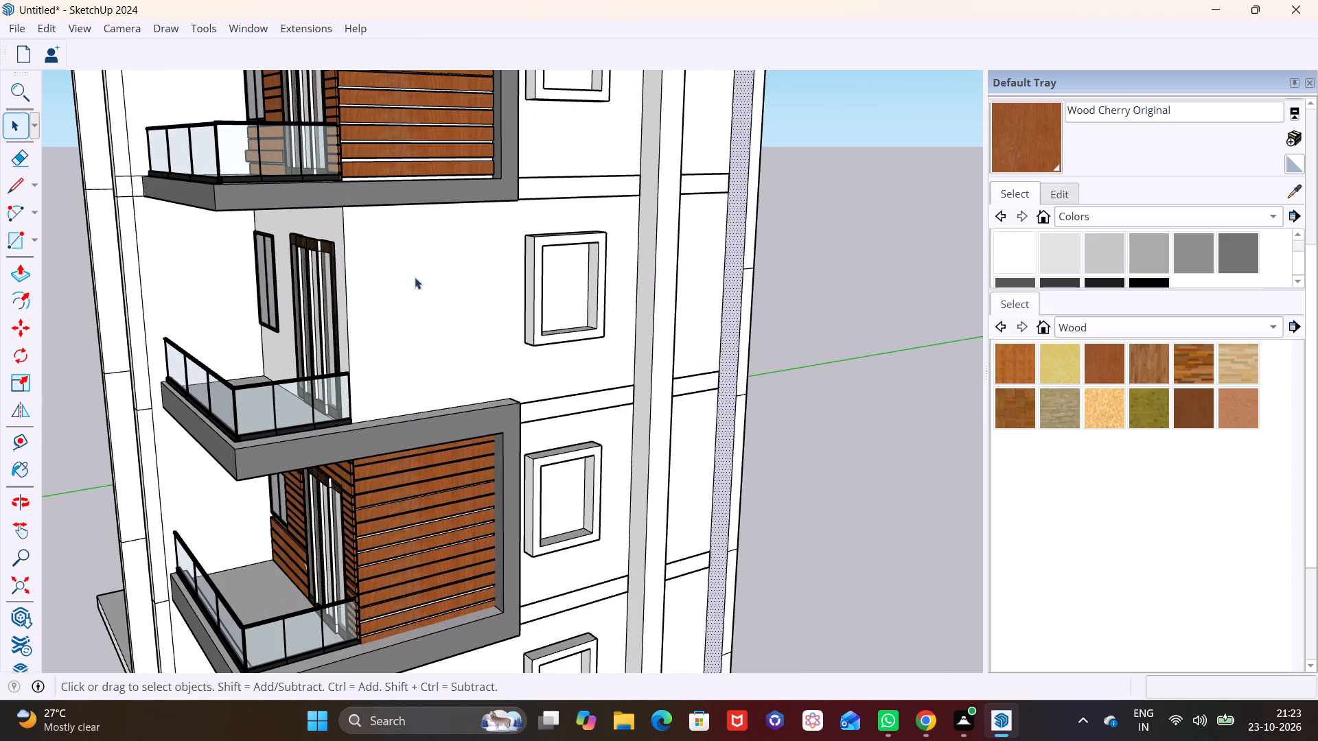
click(19, 267)
click(732, 284)
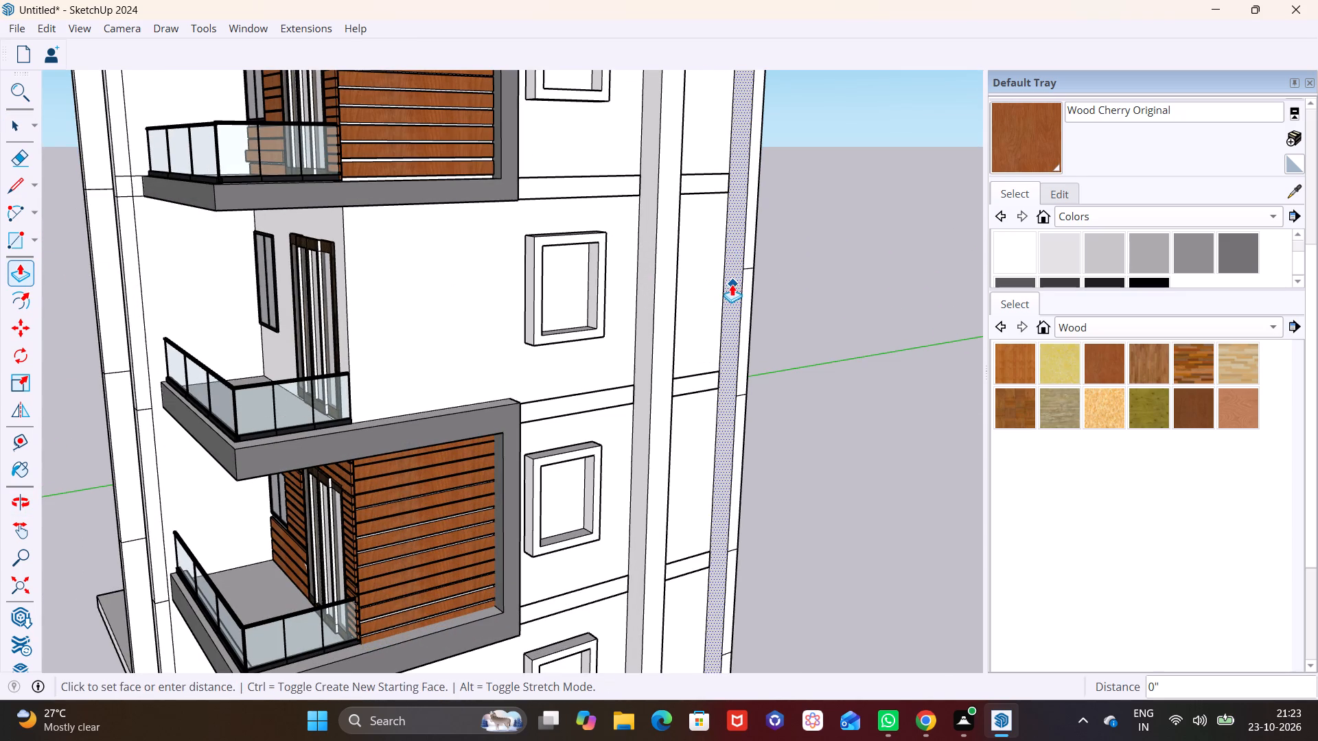
drag(724, 287, 724, 302)
key(space)
Delete the topmost seam line on the corner pillar's front face.
middle_drag(825, 331, 635, 329)
scroll(636, 330, down, 3)
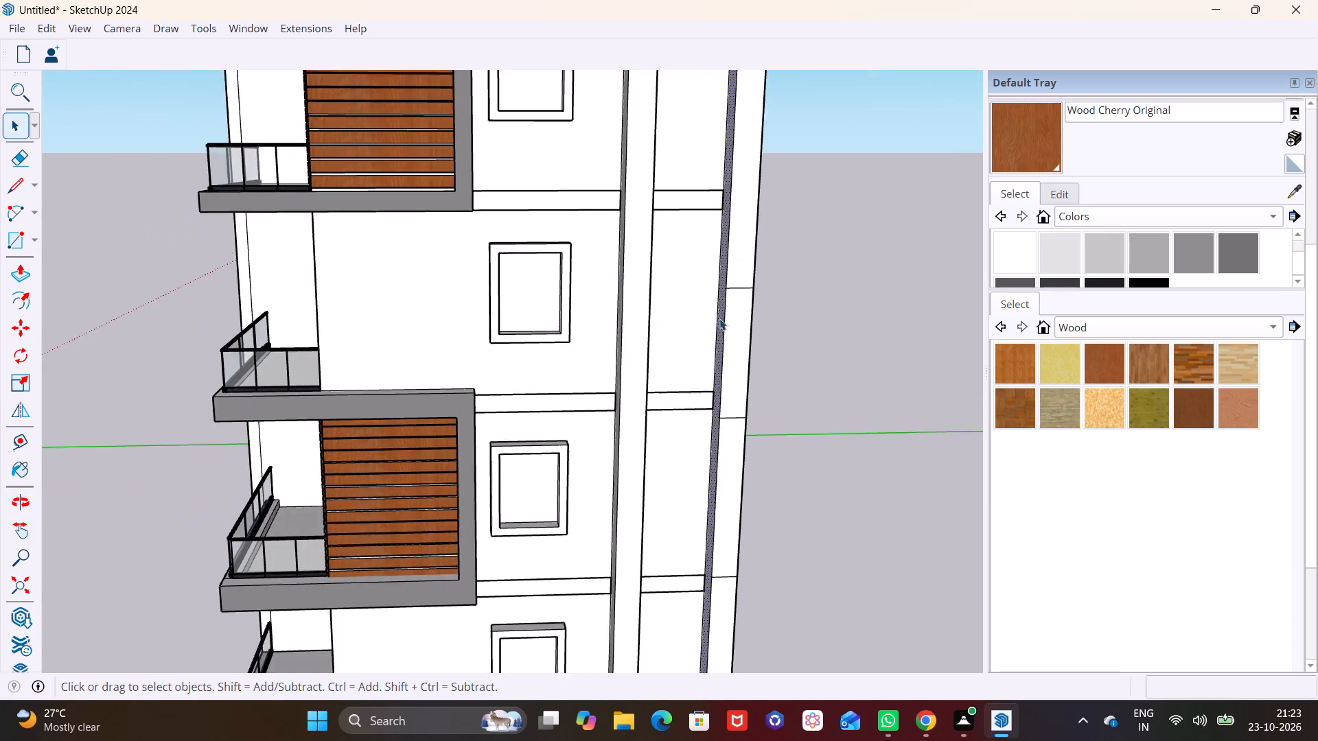
scroll(719, 318, down, 4)
shift+middle_drag(721, 304, 575, 432)
scroll(568, 381, down, 4)
scroll(576, 297, up, 2)
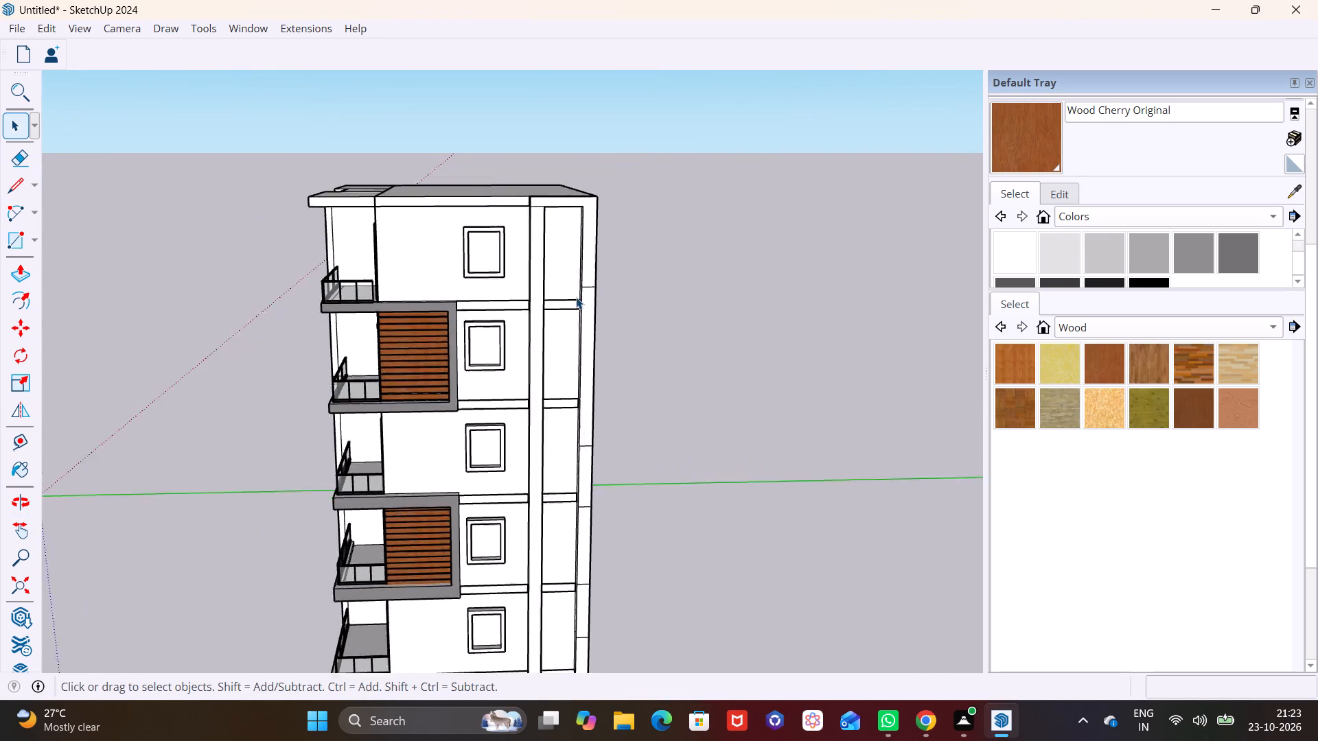
scroll(576, 297, up, 3)
click(597, 281)
key(Delete)
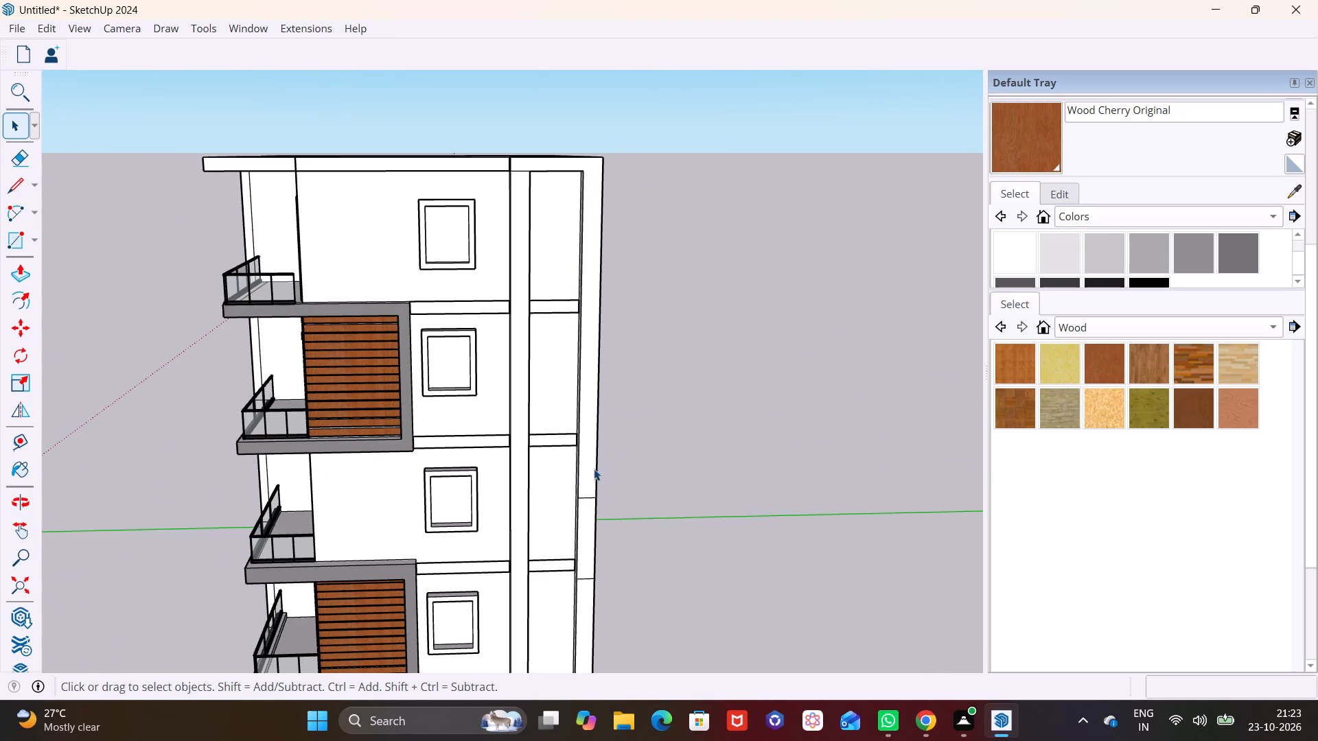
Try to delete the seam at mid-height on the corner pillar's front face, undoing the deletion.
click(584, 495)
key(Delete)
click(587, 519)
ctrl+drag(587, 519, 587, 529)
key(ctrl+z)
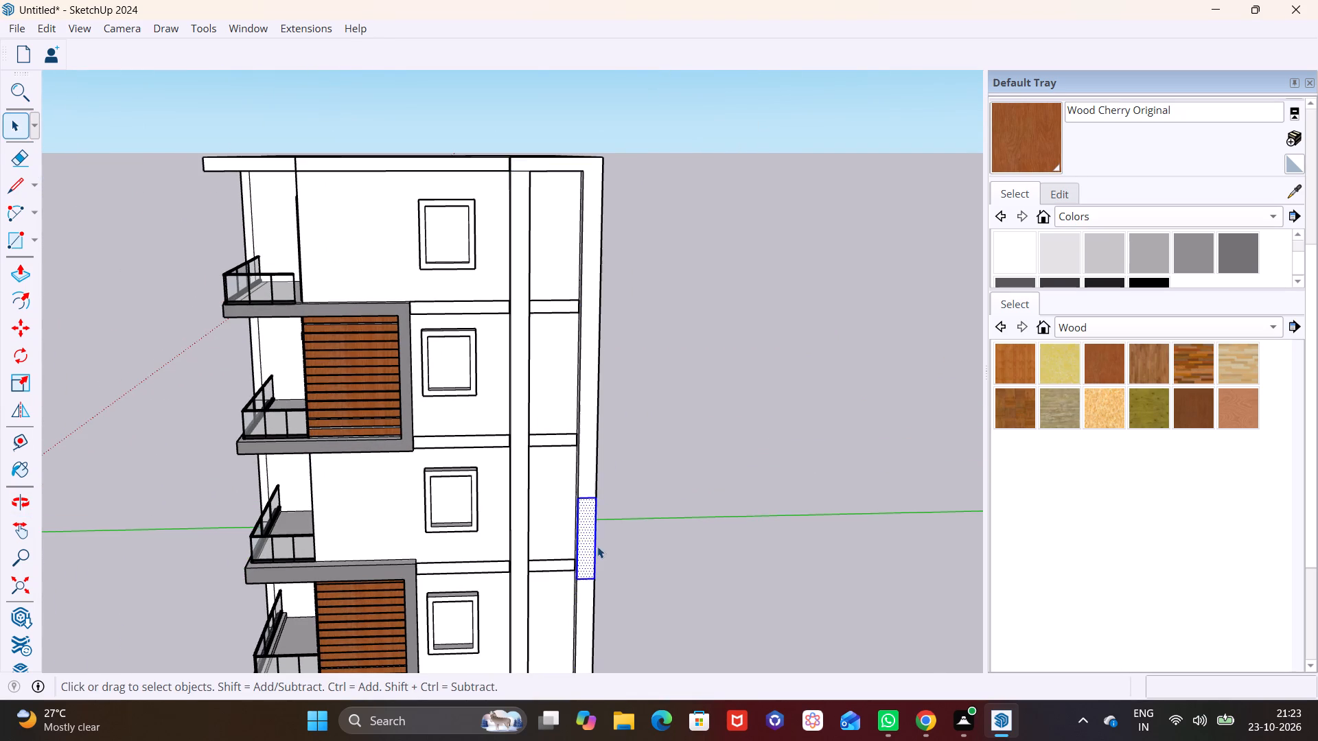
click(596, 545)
Delete the four remaining seam lines on the corner pillar's front face, from mid-height down to the ground floor.
click(584, 497)
key(Delete)
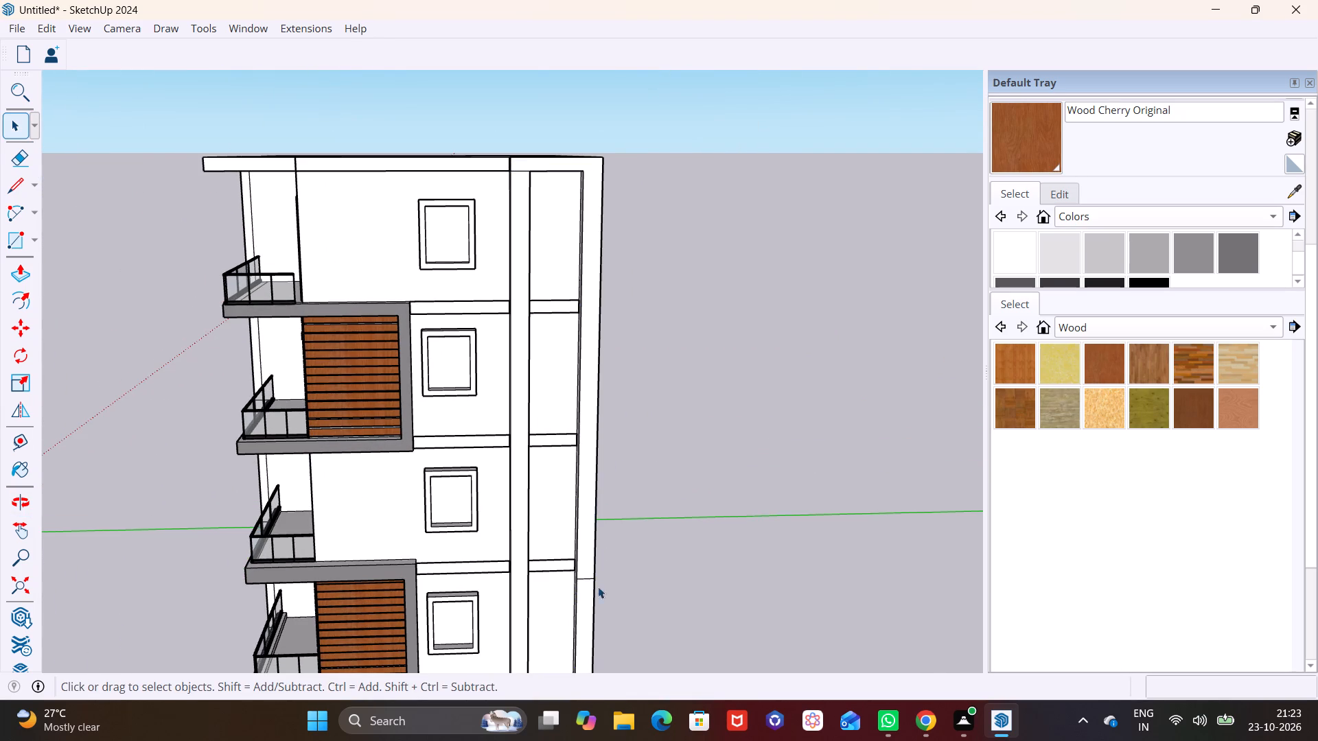
click(587, 579)
key(Delete)
scroll(585, 583, down, 2)
shift+middle_drag(585, 584, 596, 469)
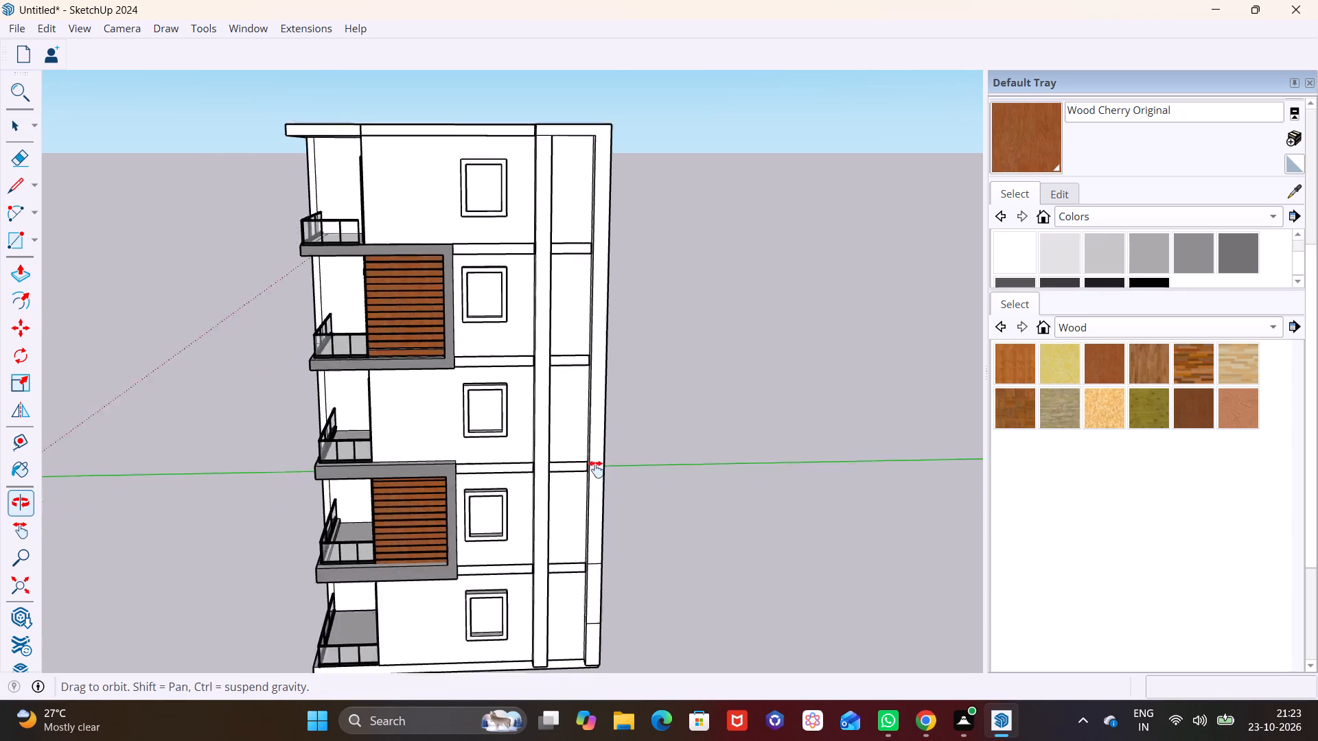
shift+middle_drag(596, 469, 596, 375)
scroll(601, 516, up, 2)
click(591, 447)
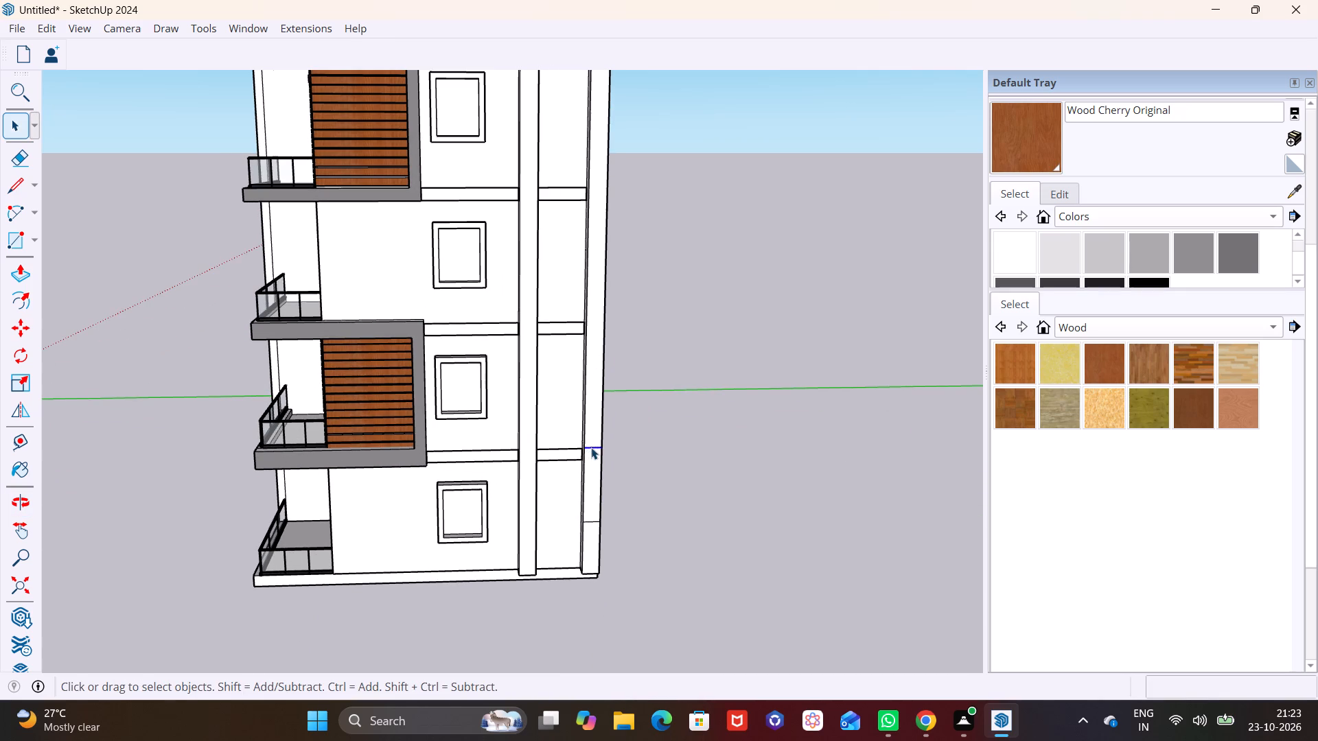
key(Delete)
click(592, 521)
key(Delete)
Delete the topmost seam line on the corner pillar's outer side face.
scroll(601, 491, down, 7)
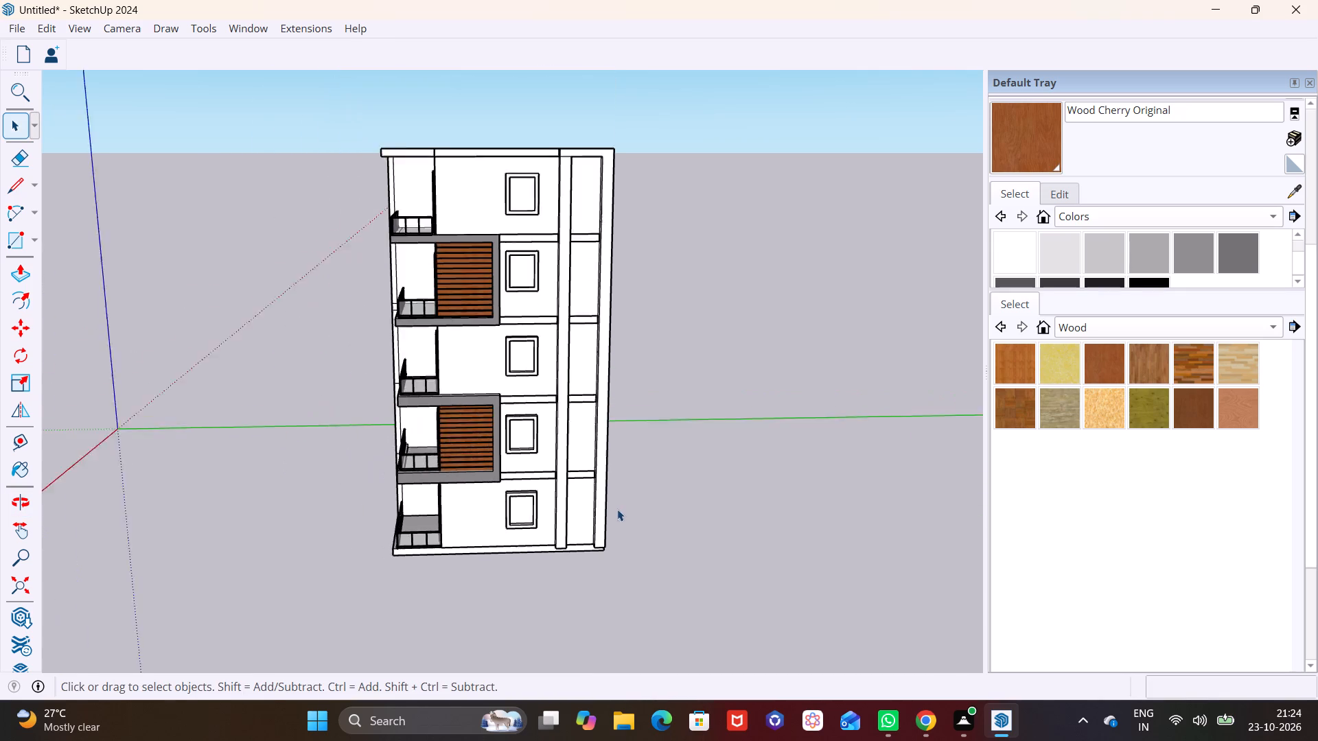
middle_drag(597, 440, 360, 360)
middle_drag(633, 235, 600, 345)
scroll(598, 345, down, 1)
scroll(580, 283, up, 6)
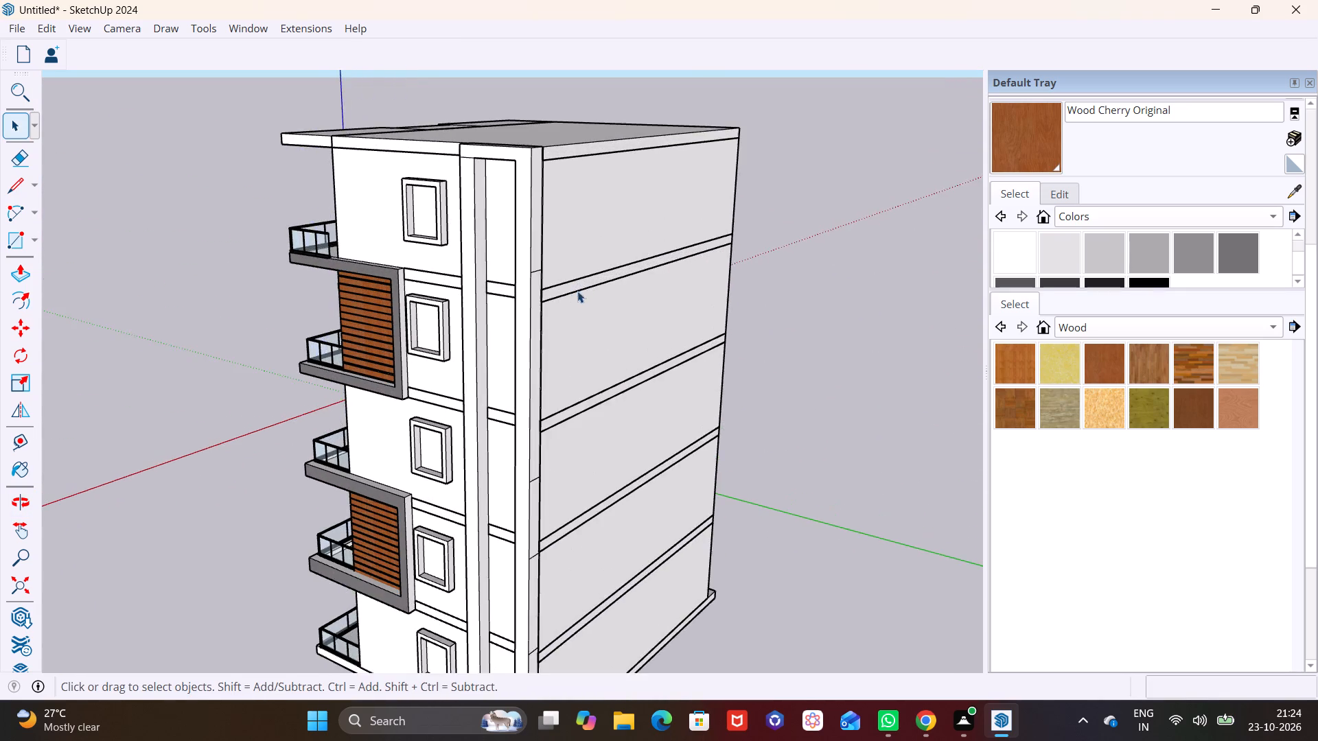
shift+middle_drag(577, 291, 430, 253)
click(377, 232)
key(Delete)
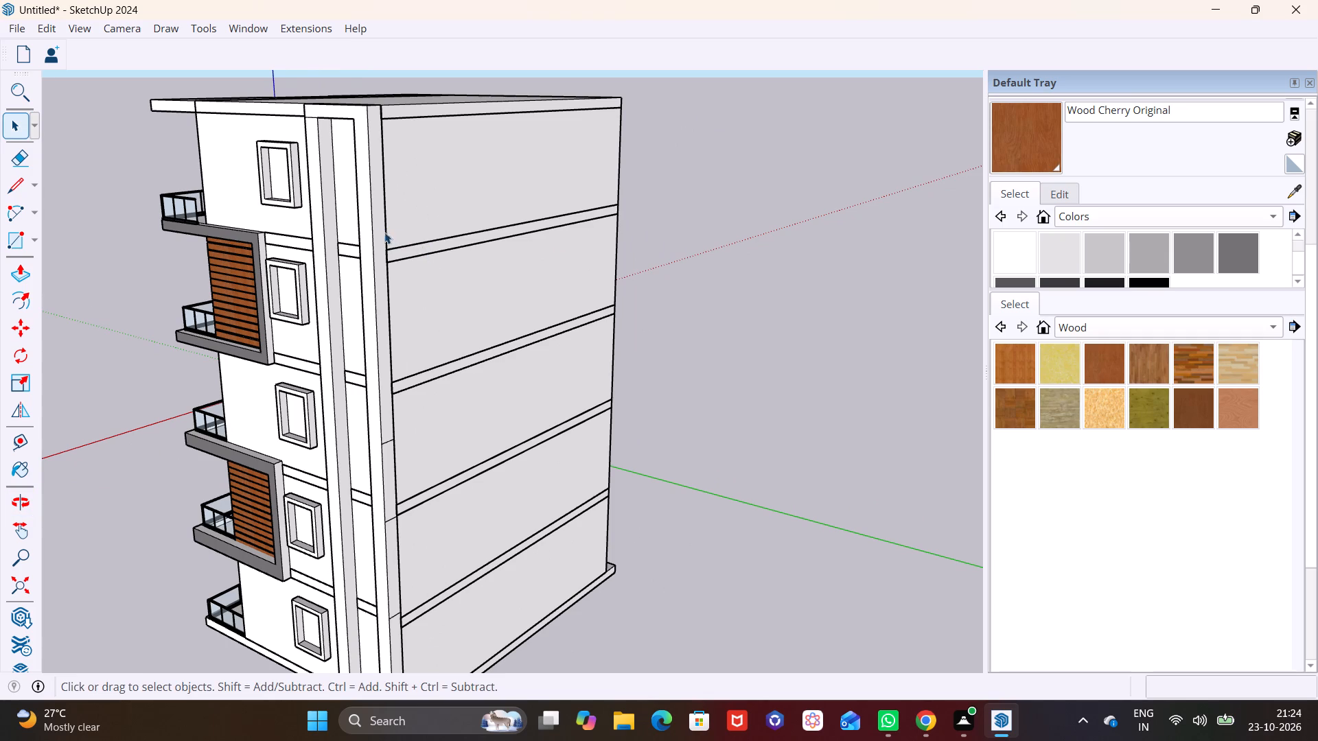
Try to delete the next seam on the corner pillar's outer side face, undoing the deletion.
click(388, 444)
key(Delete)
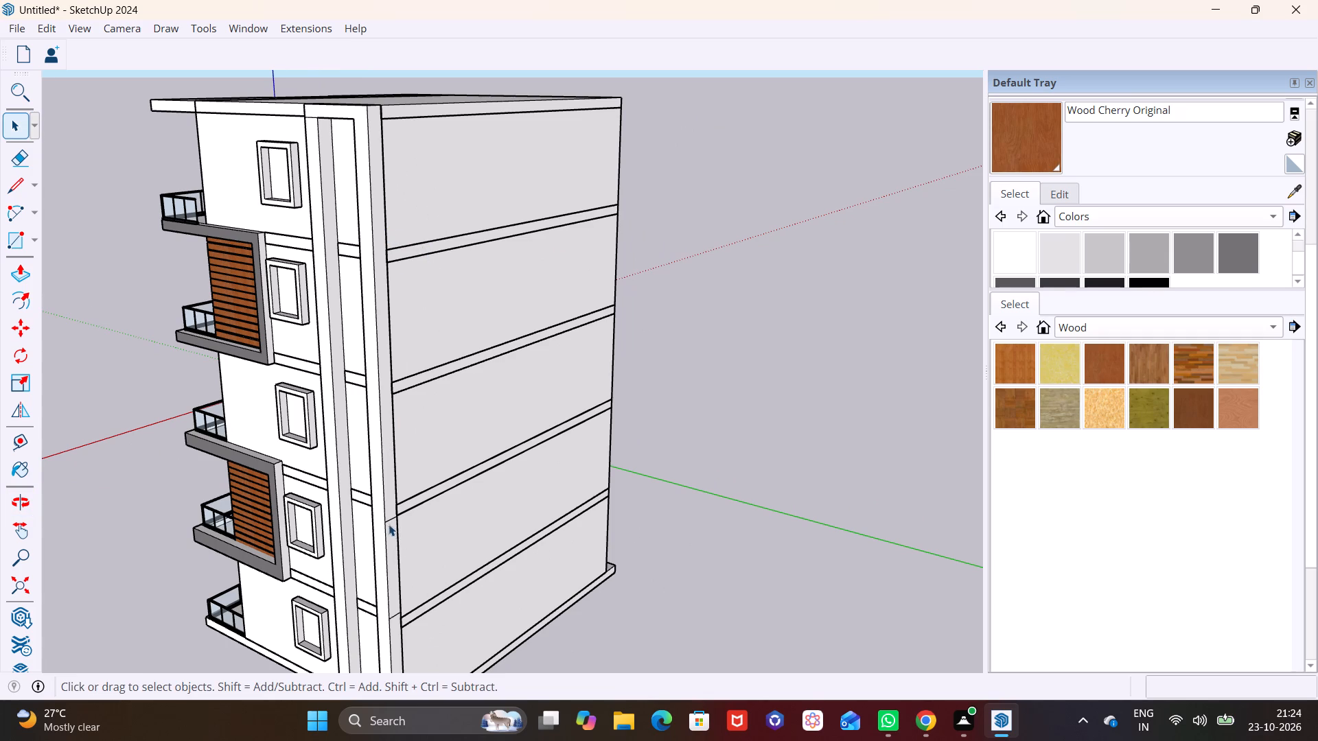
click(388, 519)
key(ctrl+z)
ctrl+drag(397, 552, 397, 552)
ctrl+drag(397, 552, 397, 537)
Delete the three remaining seam lines on the corner pillar's outer side face.
click(392, 519)
key(Delete)
click(390, 444)
key(Delete)
click(394, 613)
key(Delete)
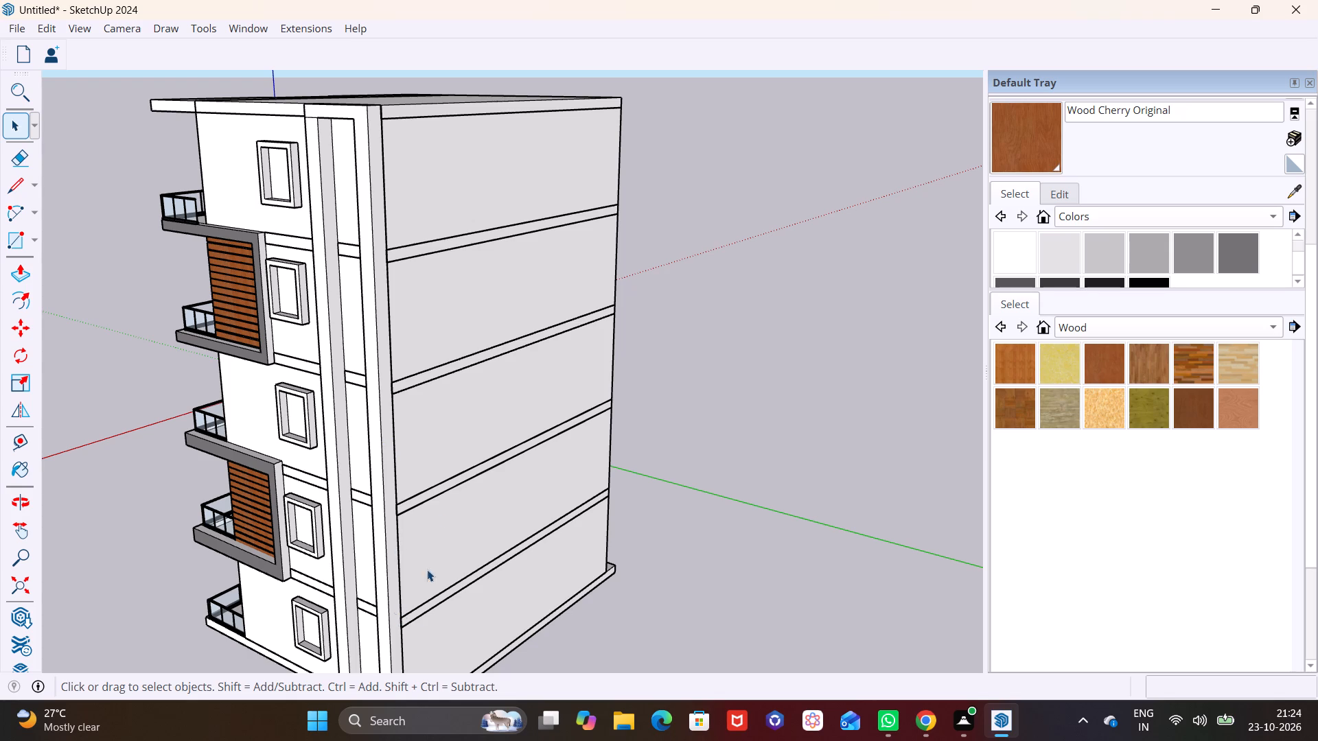
Delete the lowest seam line at the foot of the corner pillar's outer side face.
scroll(438, 510, down, 3)
click(407, 639)
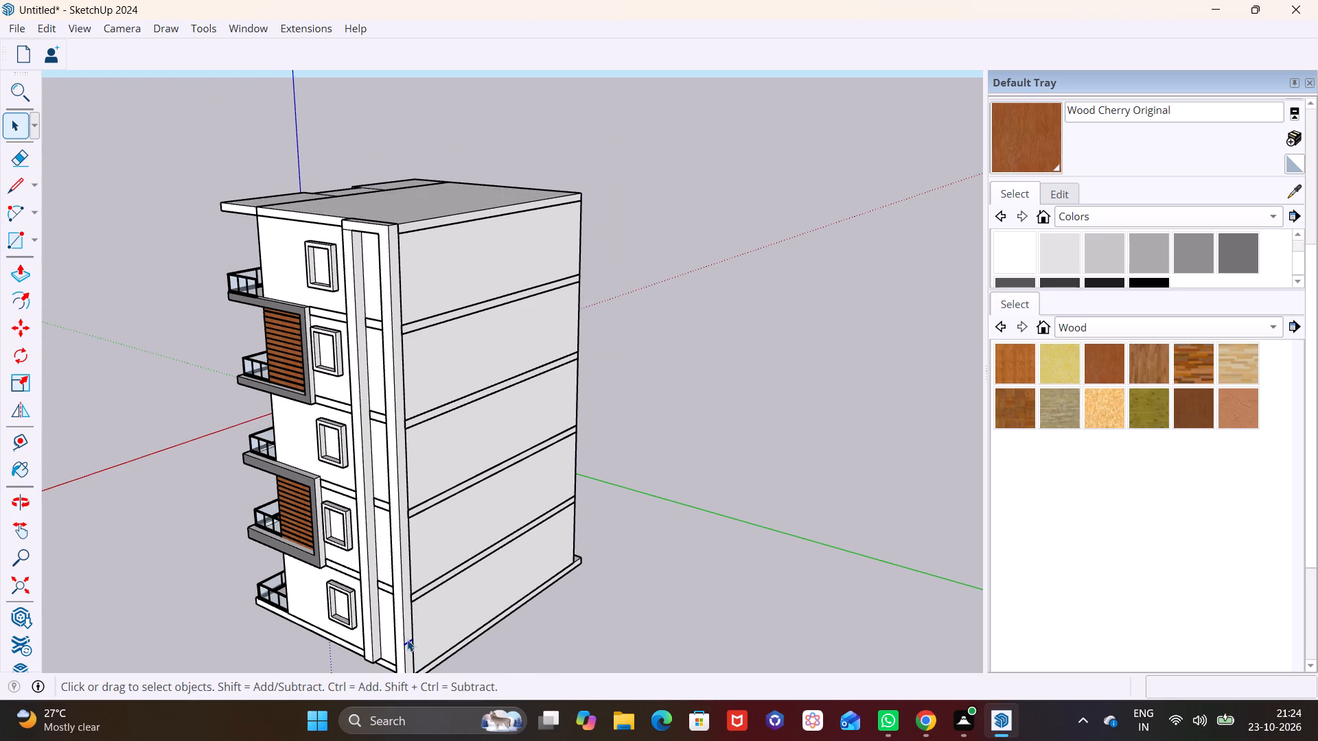
key(Delete)
shift+middle_drag(452, 588, 446, 484)
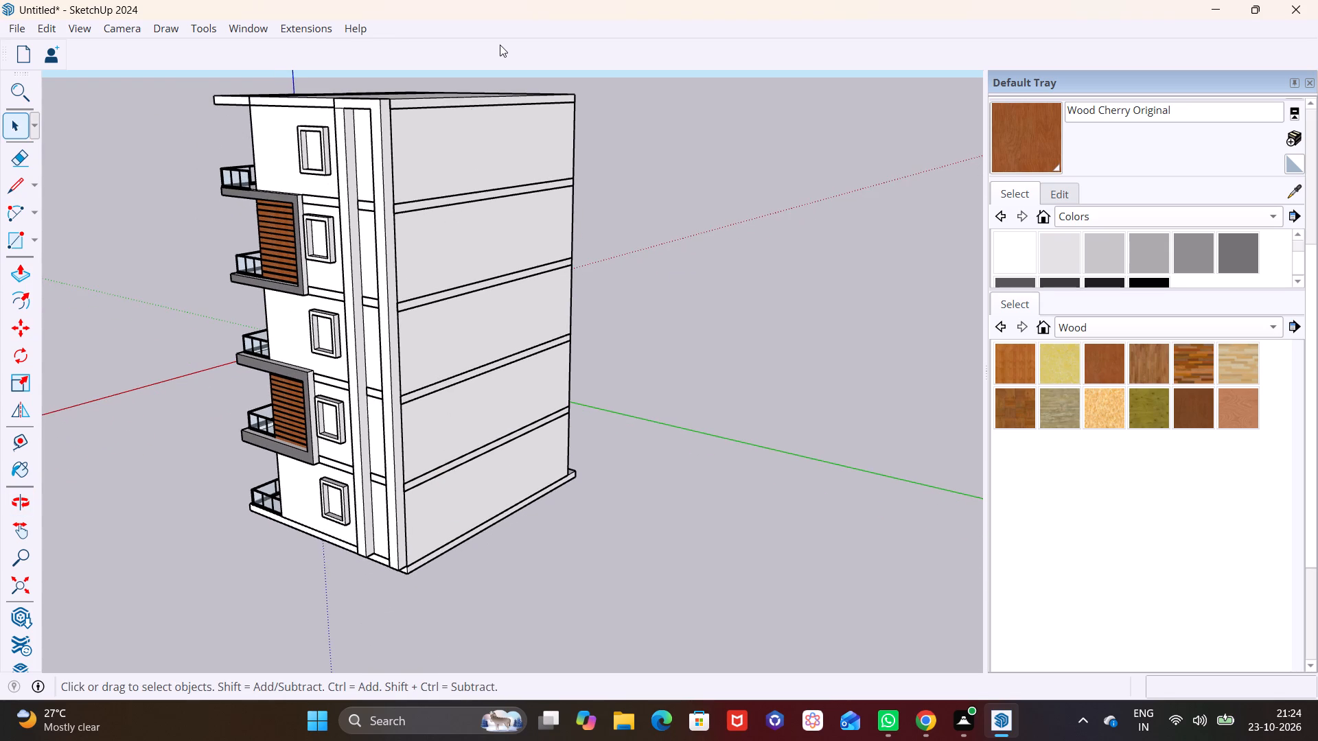
Push/pull the top storey's blank side wall outward 12' 3 1/8".
click(485, 172)
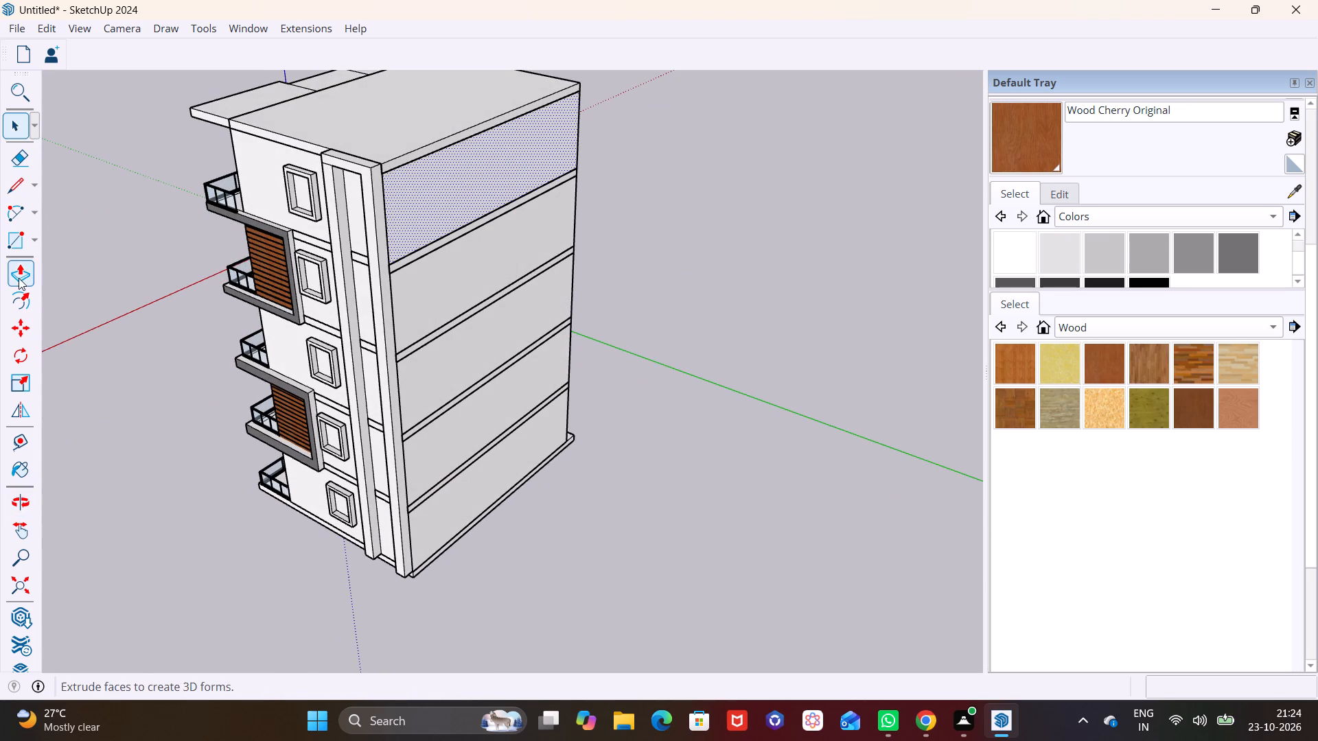
click(17, 279)
click(439, 211)
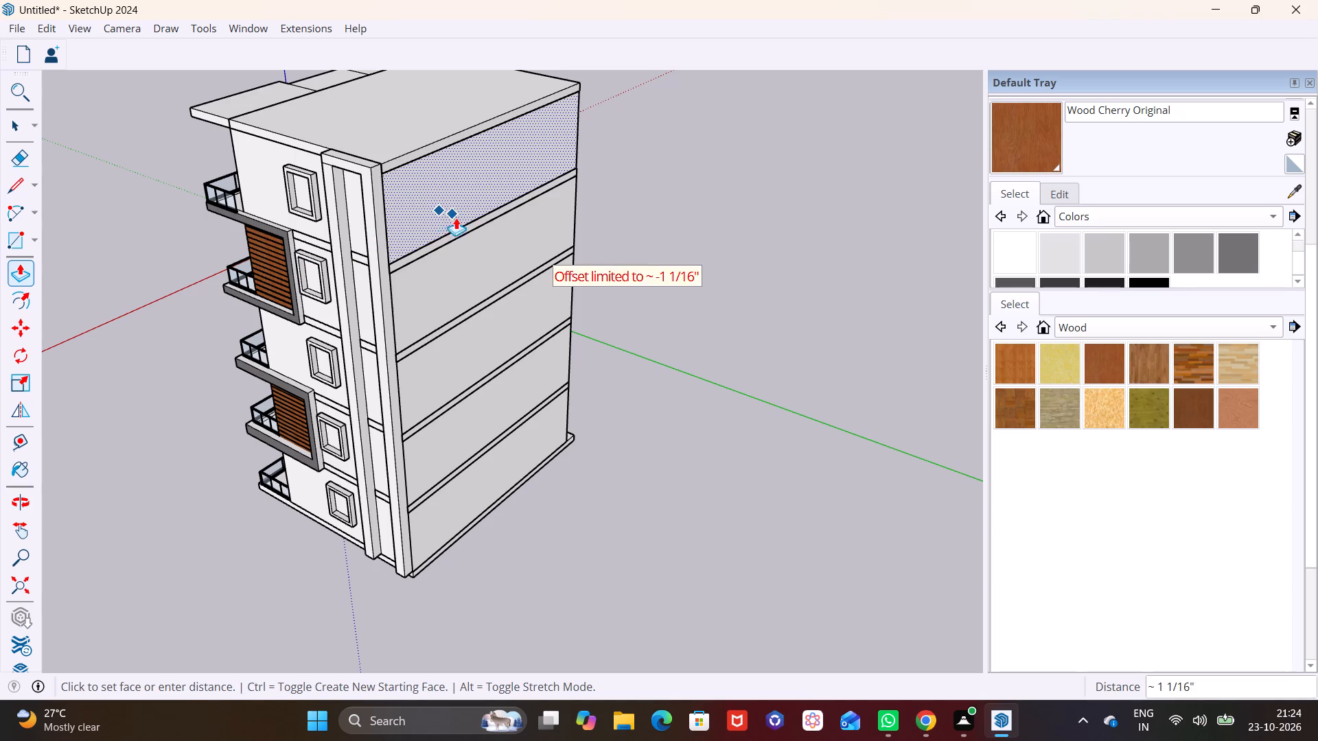
click(527, 249)
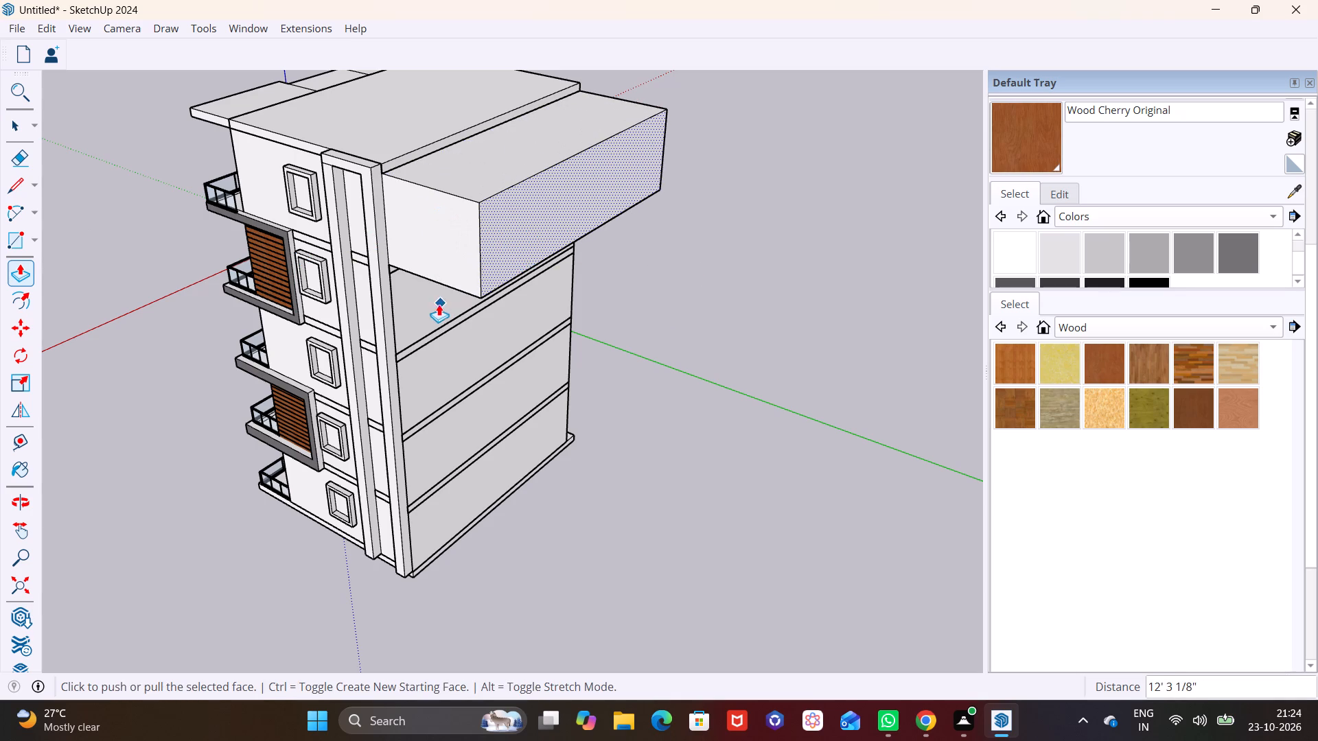
Extend the fourth storey's side wall outward by the same 12' 3 1/8" with Push/Pull.
middle_drag(453, 288, 448, 206)
click(21, 126)
click(410, 275)
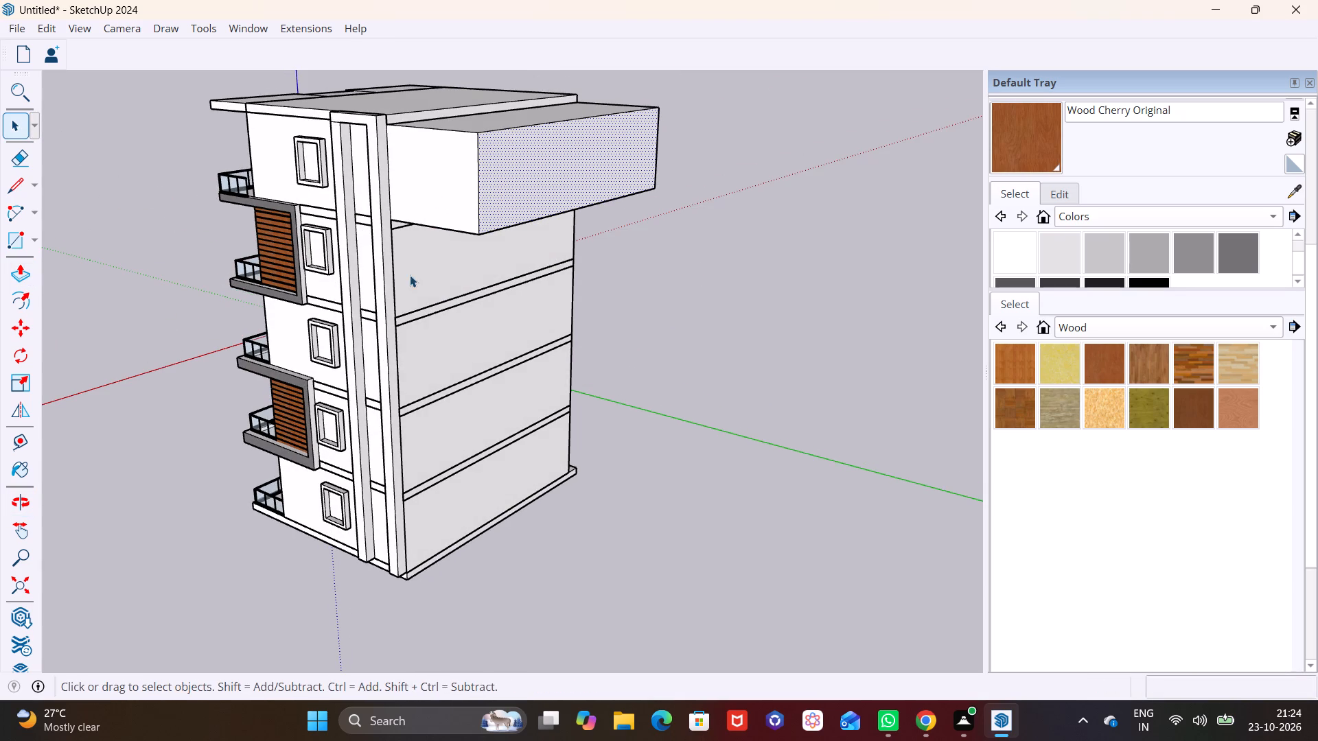
click(24, 268)
double_click(454, 280)
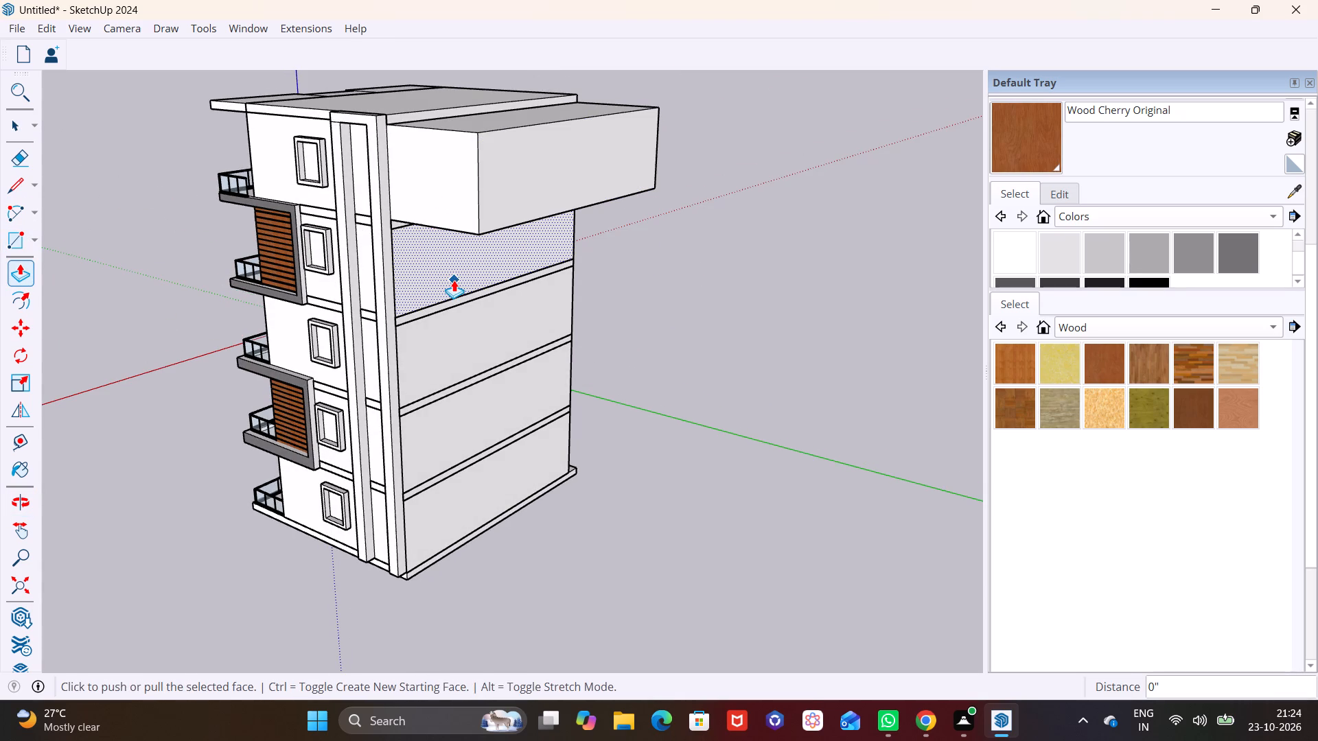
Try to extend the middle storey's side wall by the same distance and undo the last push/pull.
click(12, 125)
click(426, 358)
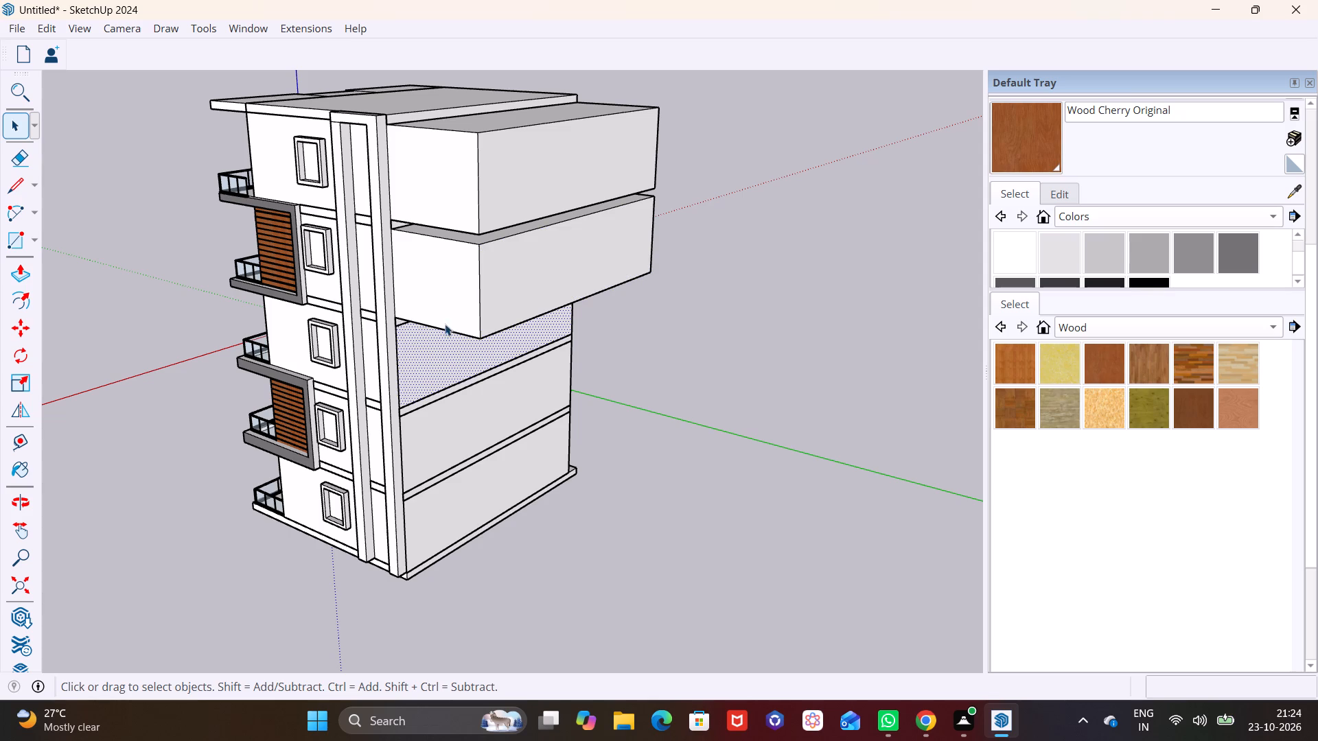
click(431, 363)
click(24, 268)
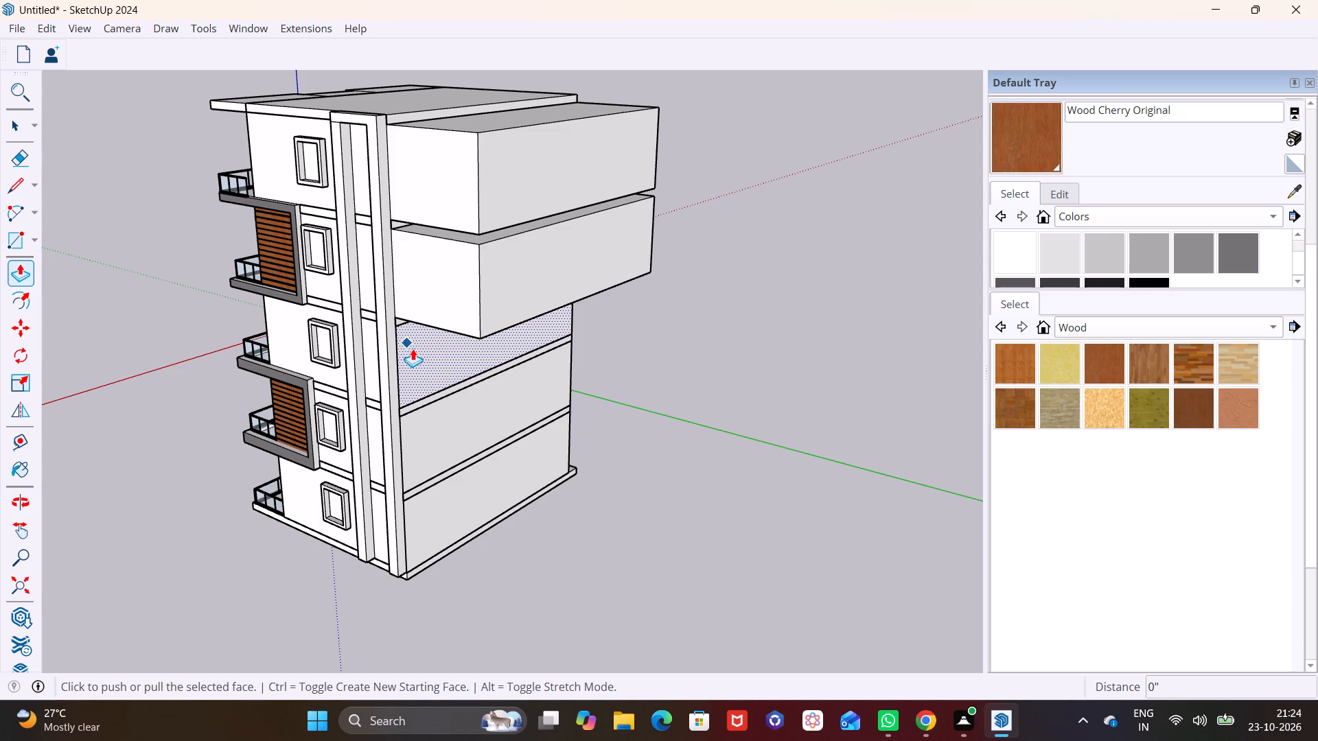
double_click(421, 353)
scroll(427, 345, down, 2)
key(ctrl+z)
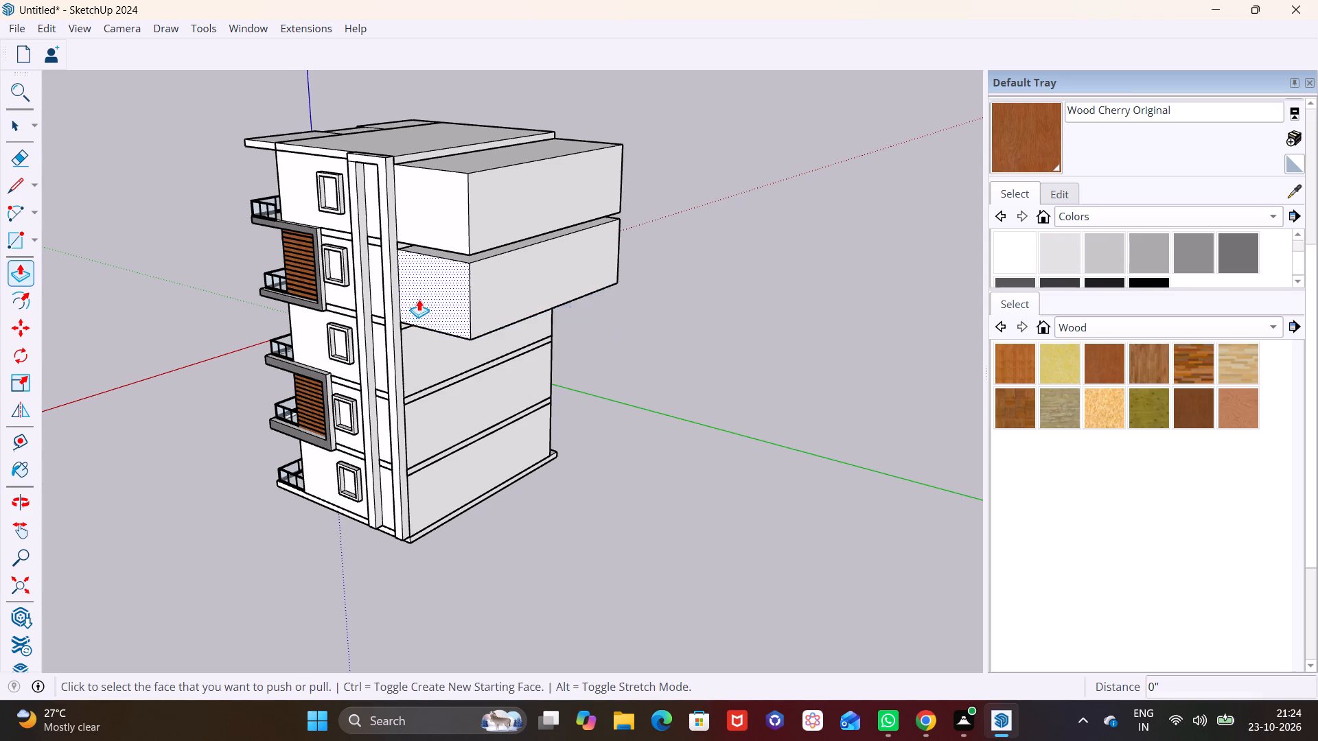
Push/pull the middle storey's side wall outward by the same distance as the two storeys above.
middle_drag(429, 320, 356, 145)
click(437, 319)
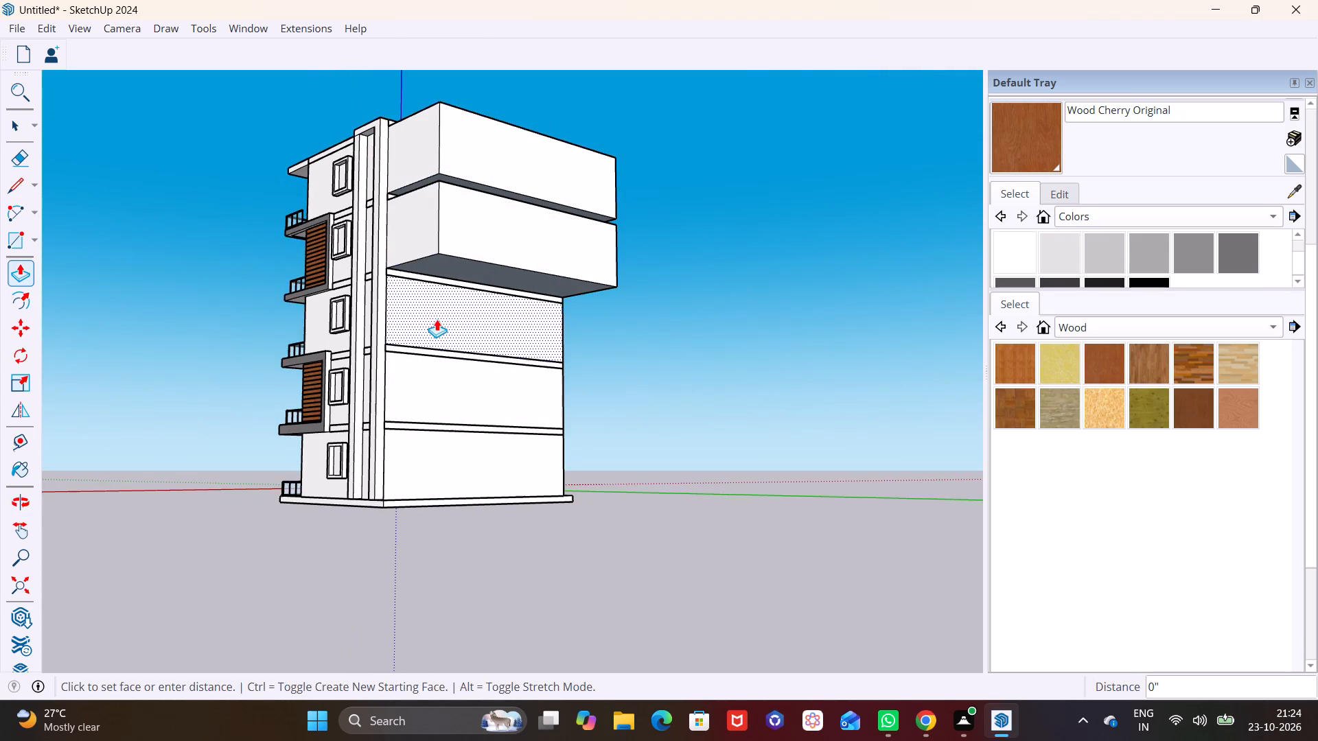
click(436, 318)
middle_drag(446, 292, 476, 410)
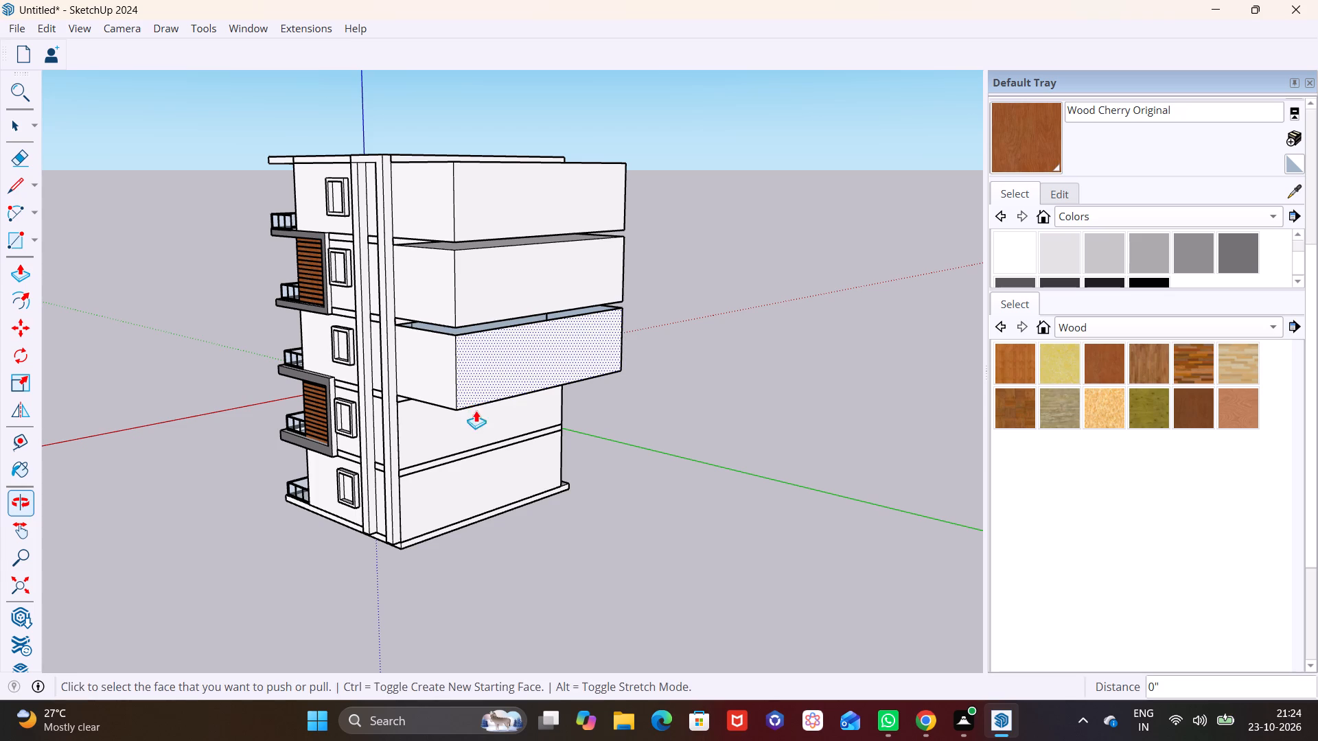
key(space)
Push/pull the side walls of the two lowest storeys out 12' 3 1/8", flush with the storeys above.
click(20, 270)
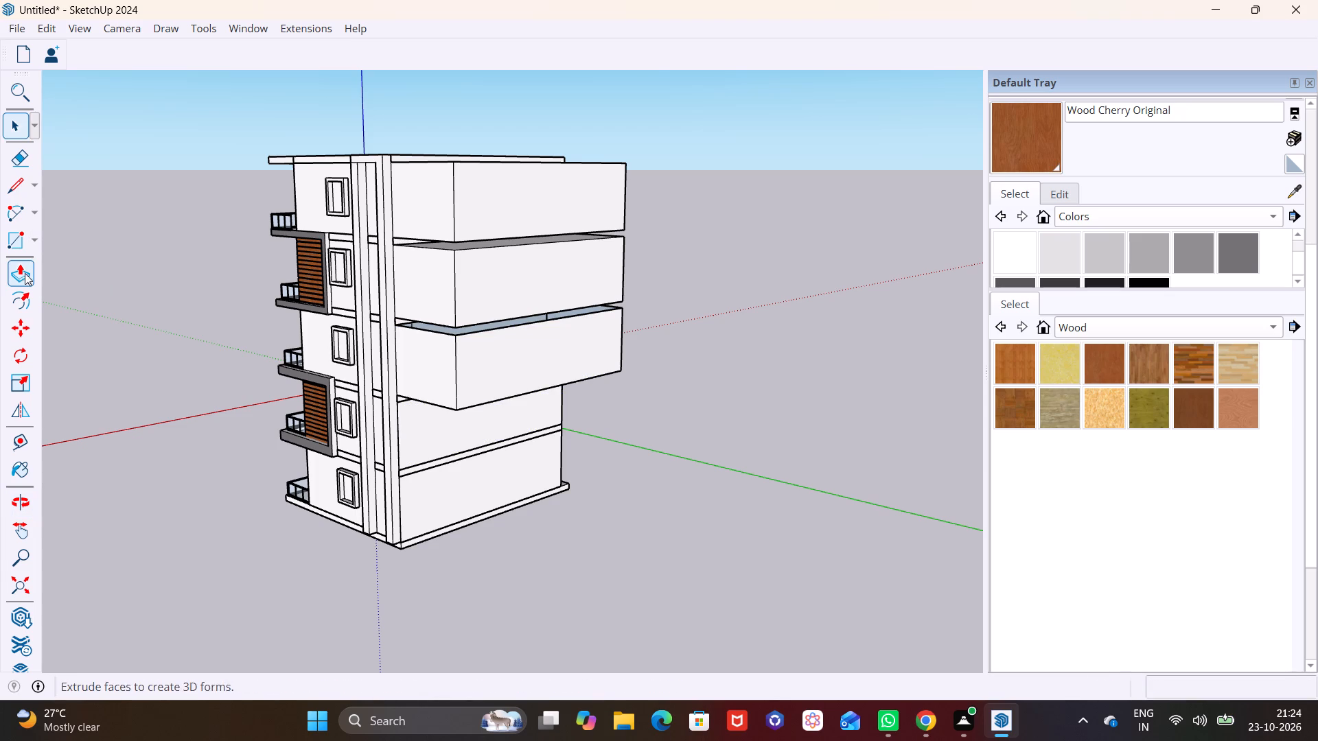
click(423, 429)
click(453, 405)
click(424, 492)
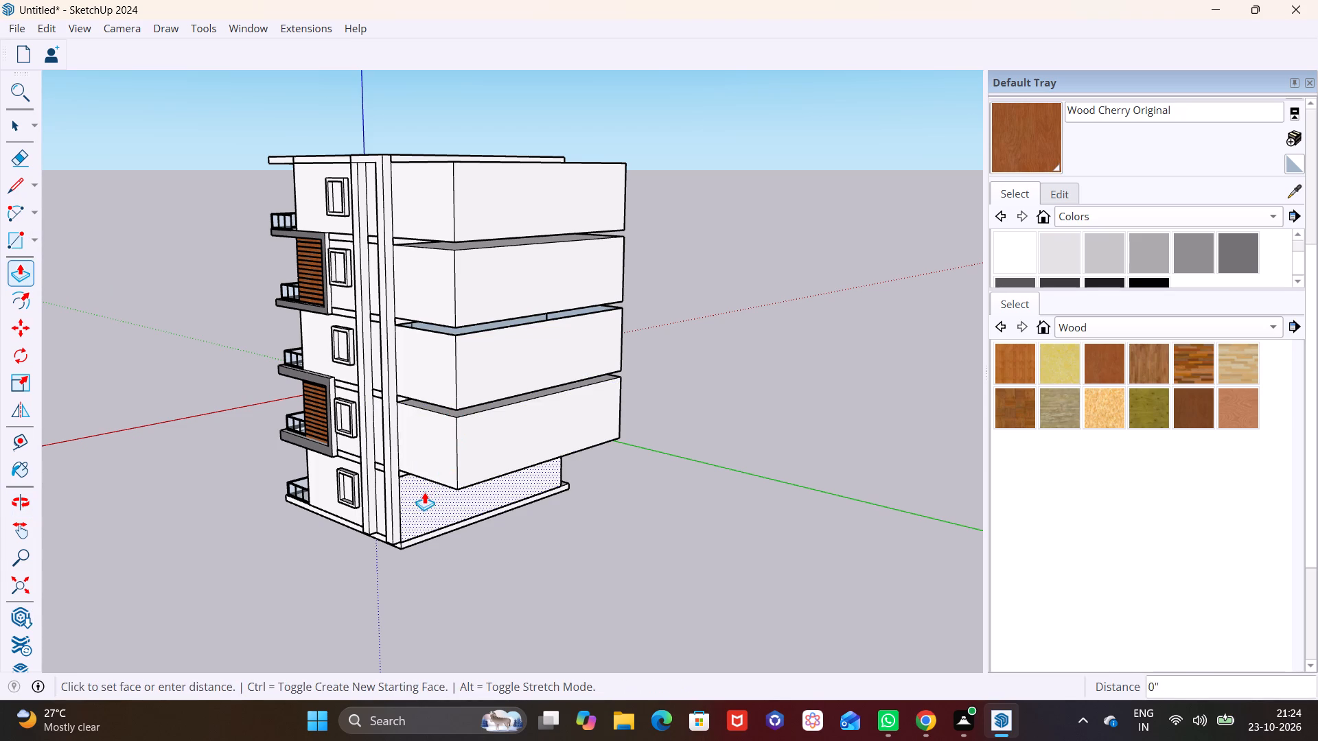
click(458, 475)
Open the roof slab group and pull its side edge face out 12' 3 1/8", flush with the extended wall.
scroll(419, 212, up, 3)
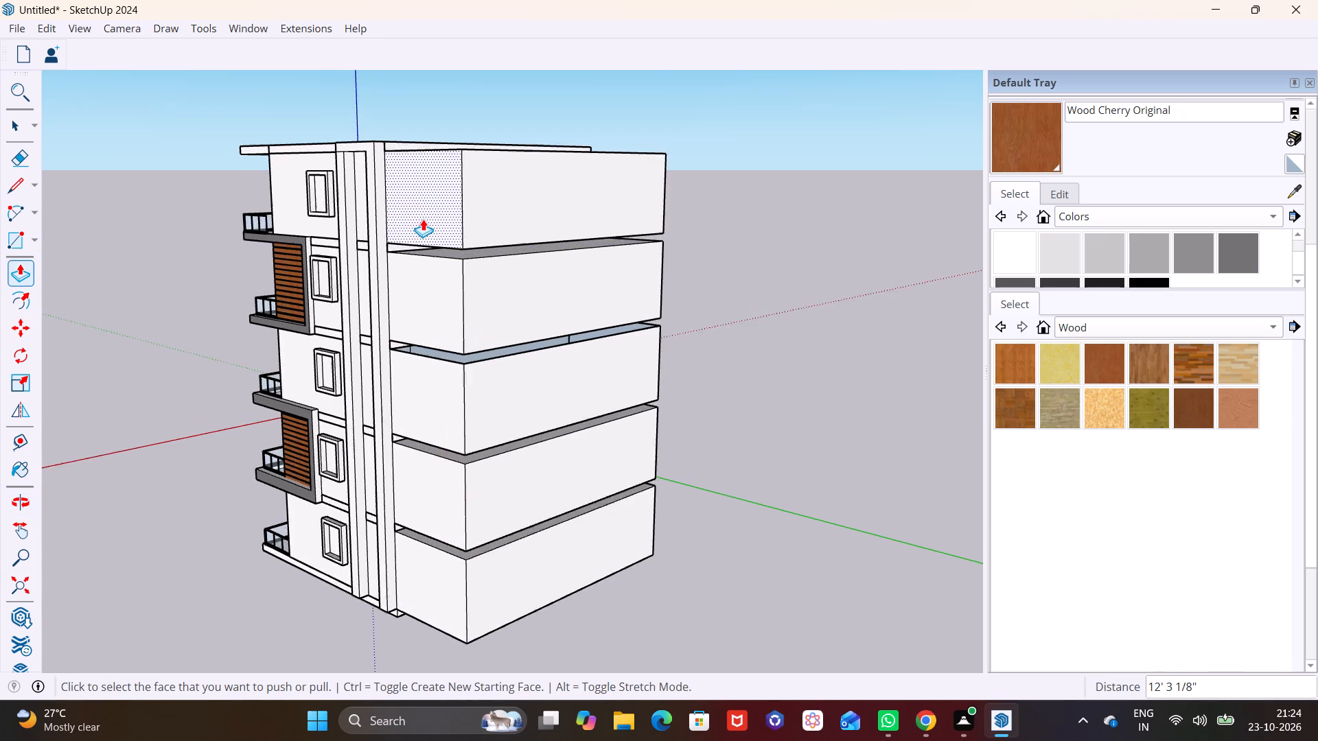
scroll(423, 219, up, 2)
middle_drag(413, 121, 369, 244)
scroll(401, 211, up, 2)
double_click(393, 194)
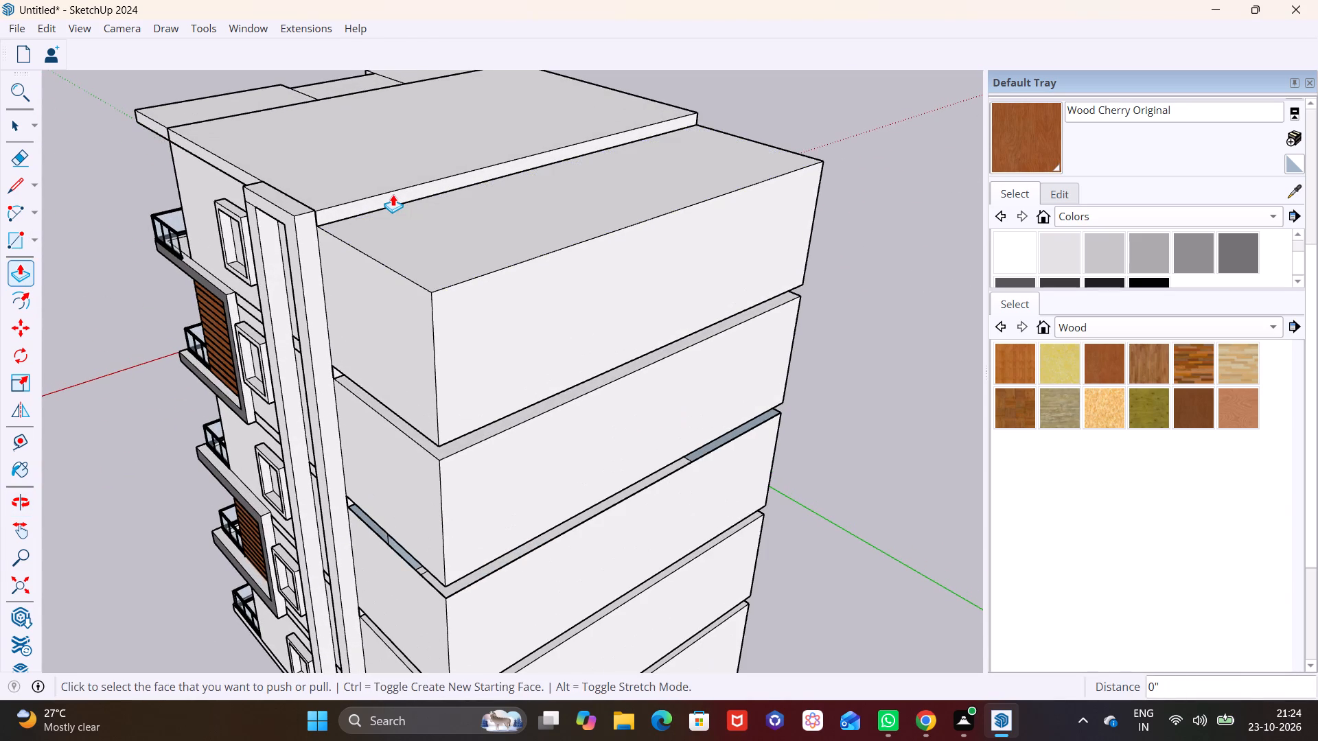
key(space)
double_click(389, 194)
click(392, 203)
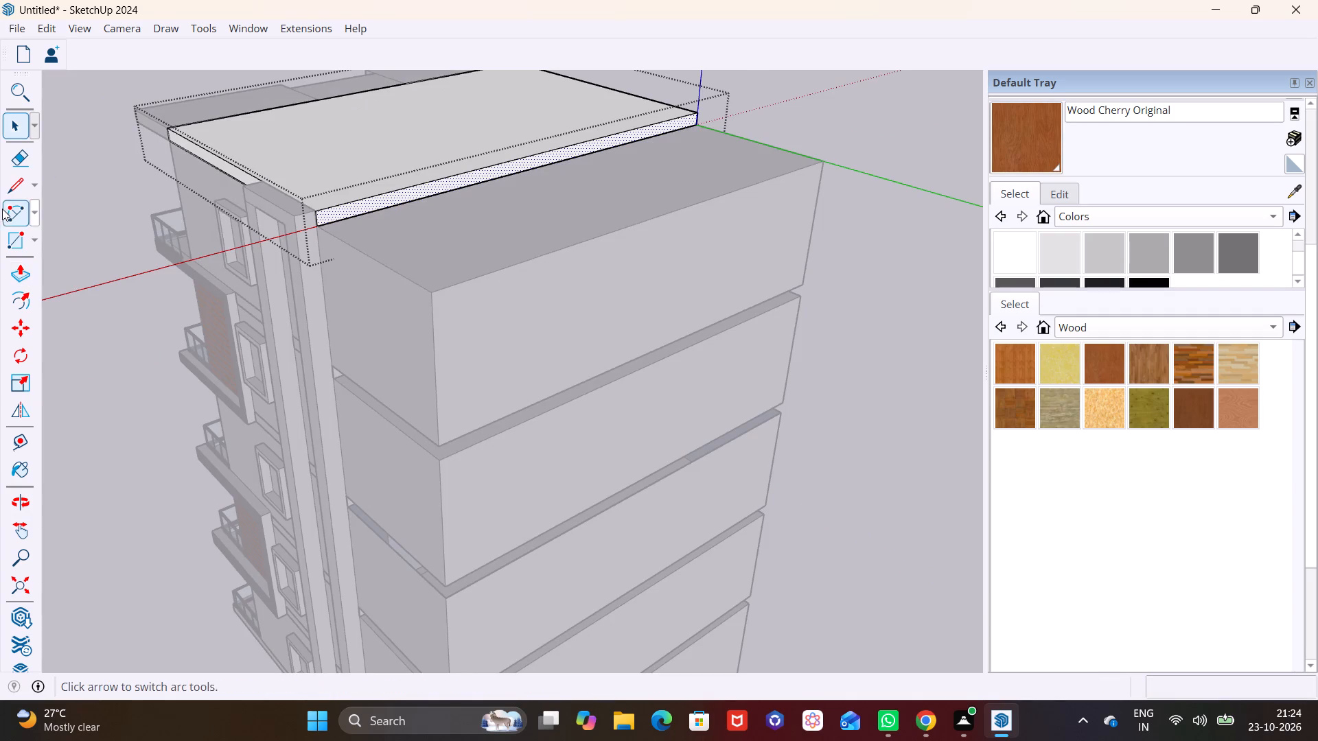
drag(14, 270, 20, 262)
click(380, 204)
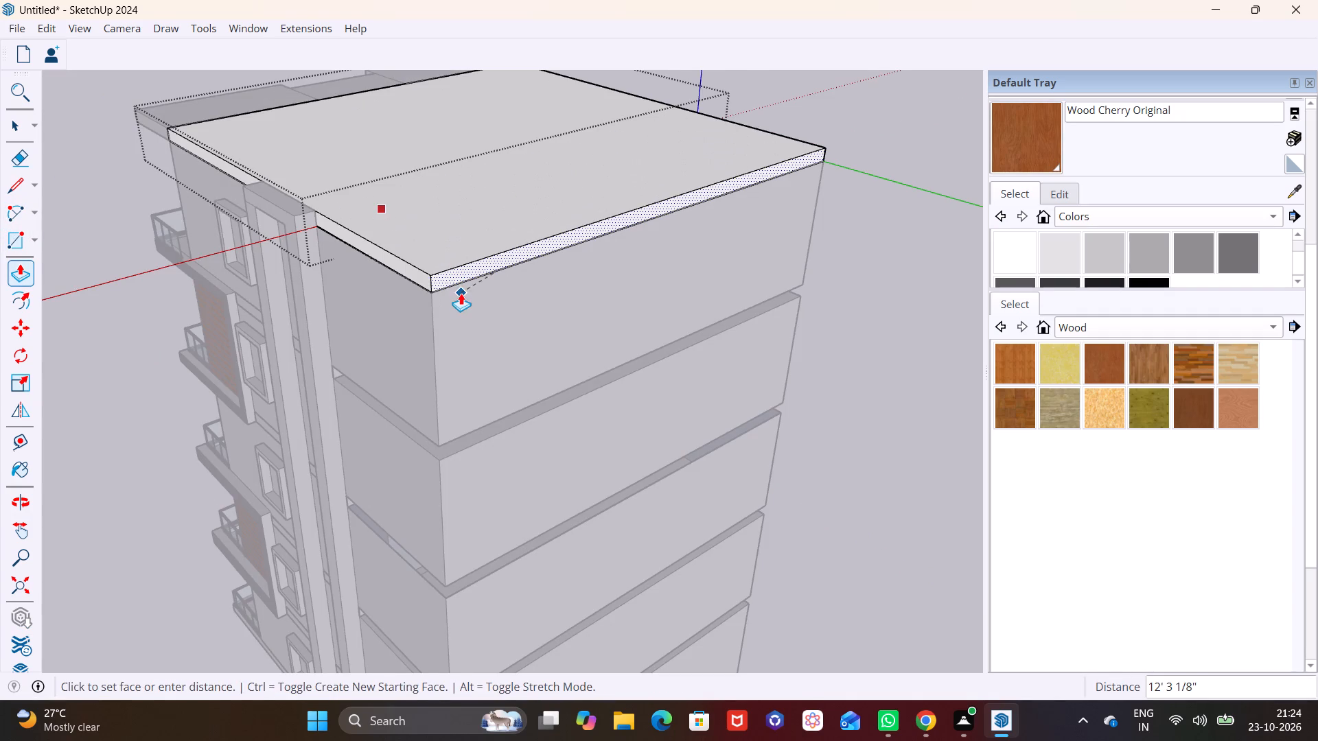
click(461, 293)
Open the slab group beneath the top storey and pull its side edge face out 12' 3 1/8", flush with the walls.
scroll(492, 344, down, 2)
middle_drag(496, 355, 499, 207)
scroll(470, 277, up, 5)
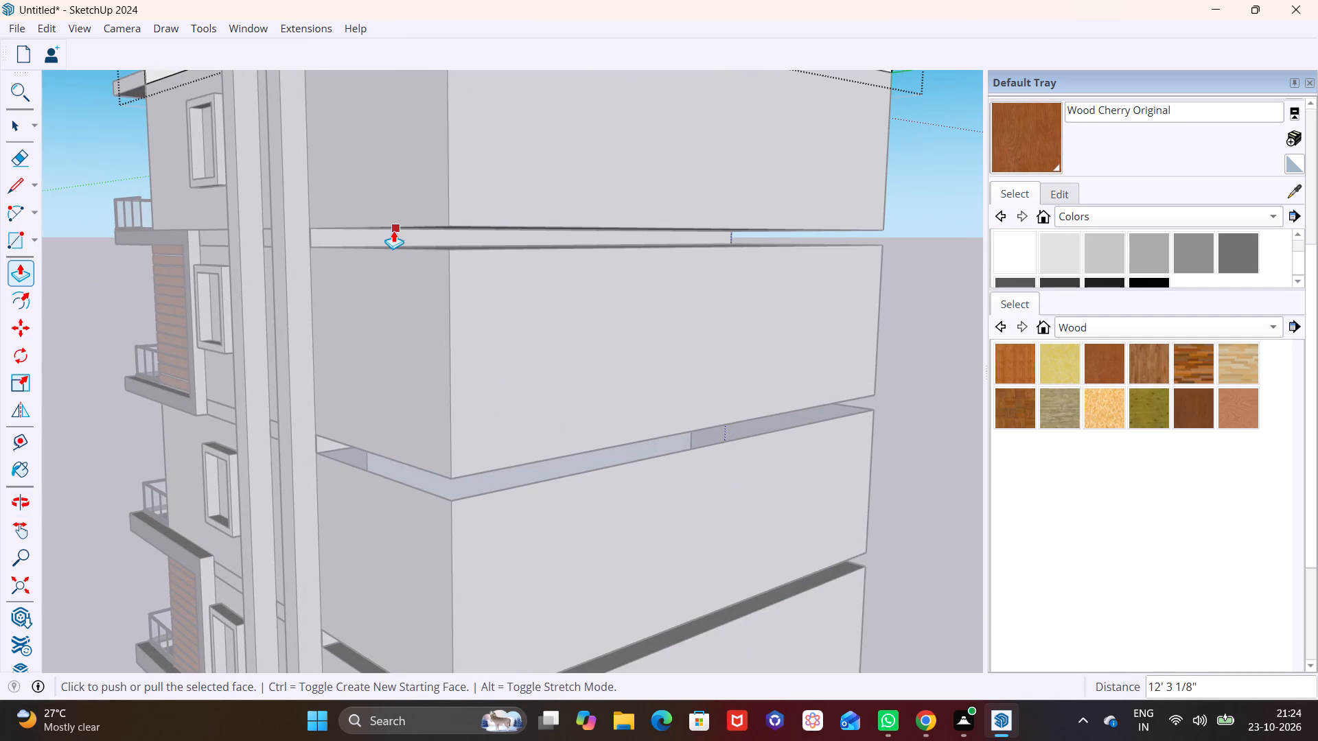
key(space)
double_click(378, 239)
click(378, 244)
click(375, 239)
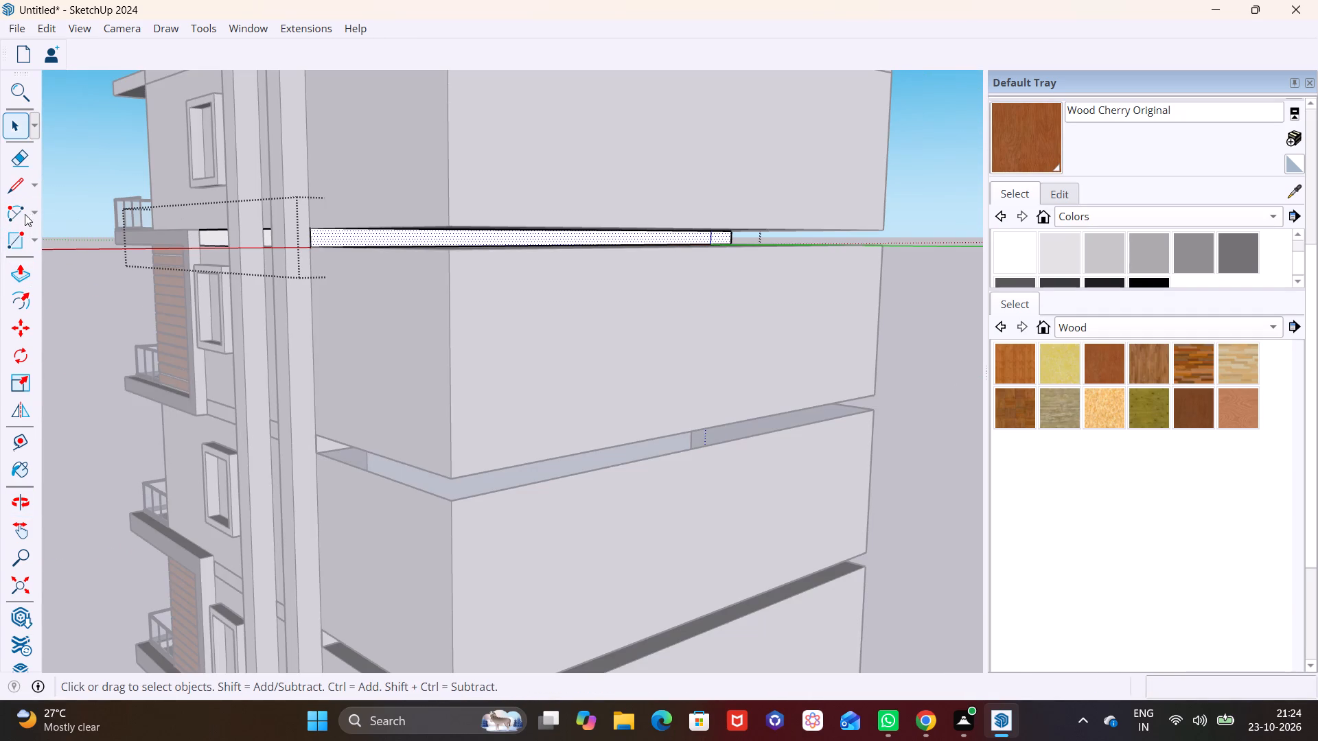
click(14, 267)
click(356, 239)
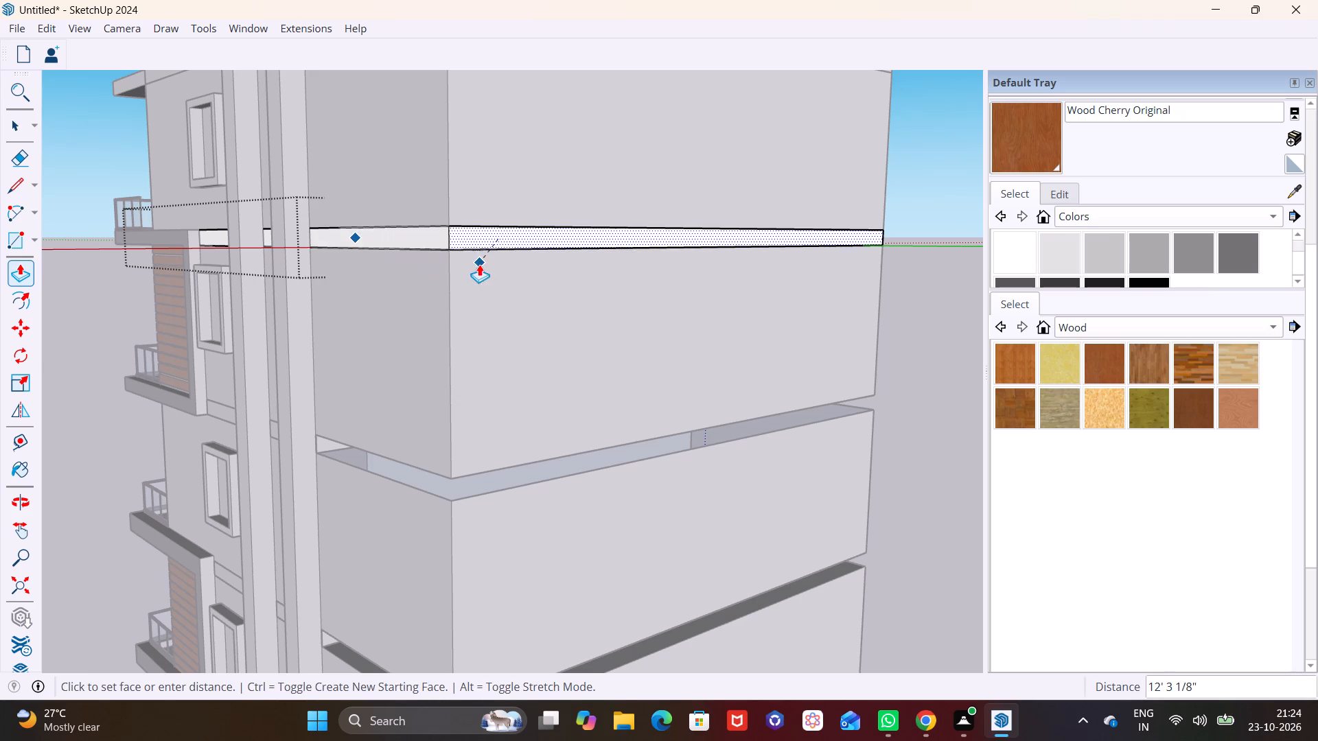
click(479, 264)
Open the slab group between the third and fourth storeys and pull its side edge face out flush with the extended walls.
scroll(478, 311, down, 3)
shift+middle_drag(450, 309, 422, 127)
middle_drag(458, 289, 469, 238)
key(space)
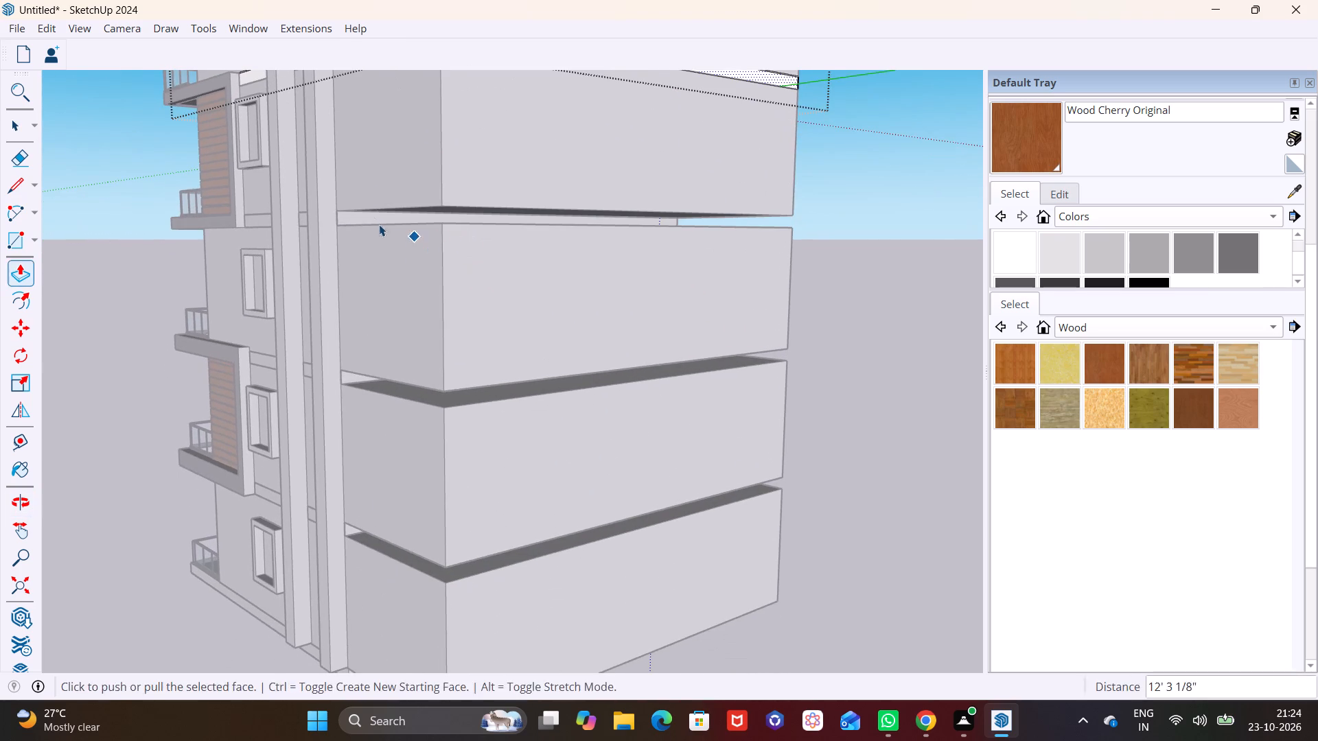
click(373, 217)
double_click(373, 217)
click(368, 217)
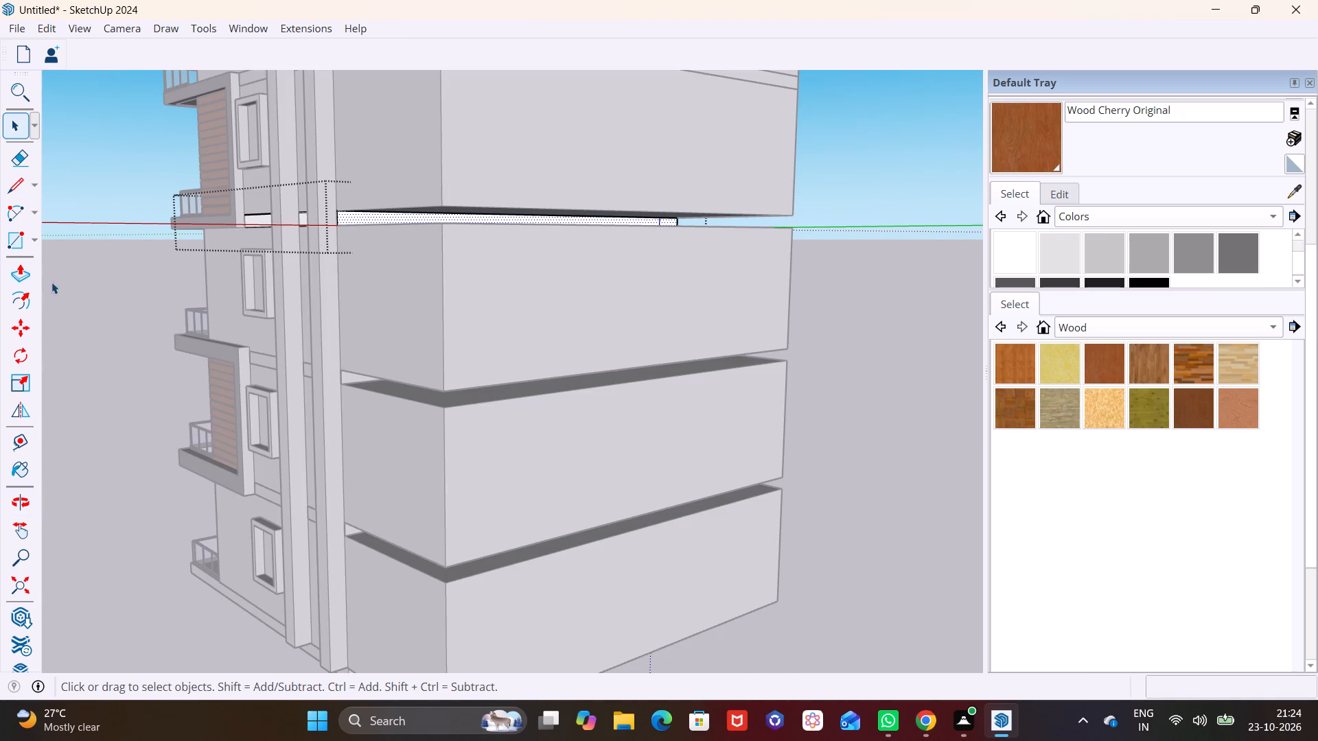
click(25, 267)
click(371, 216)
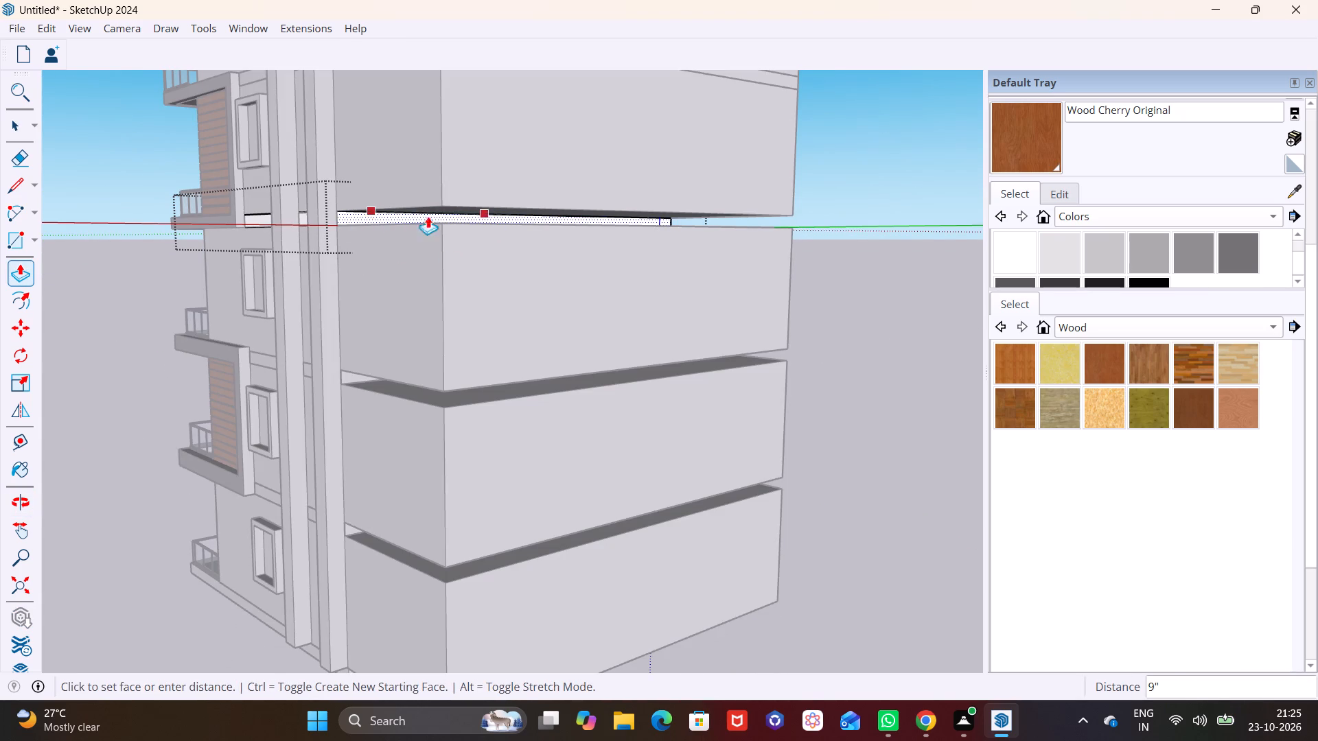
click(357, 213)
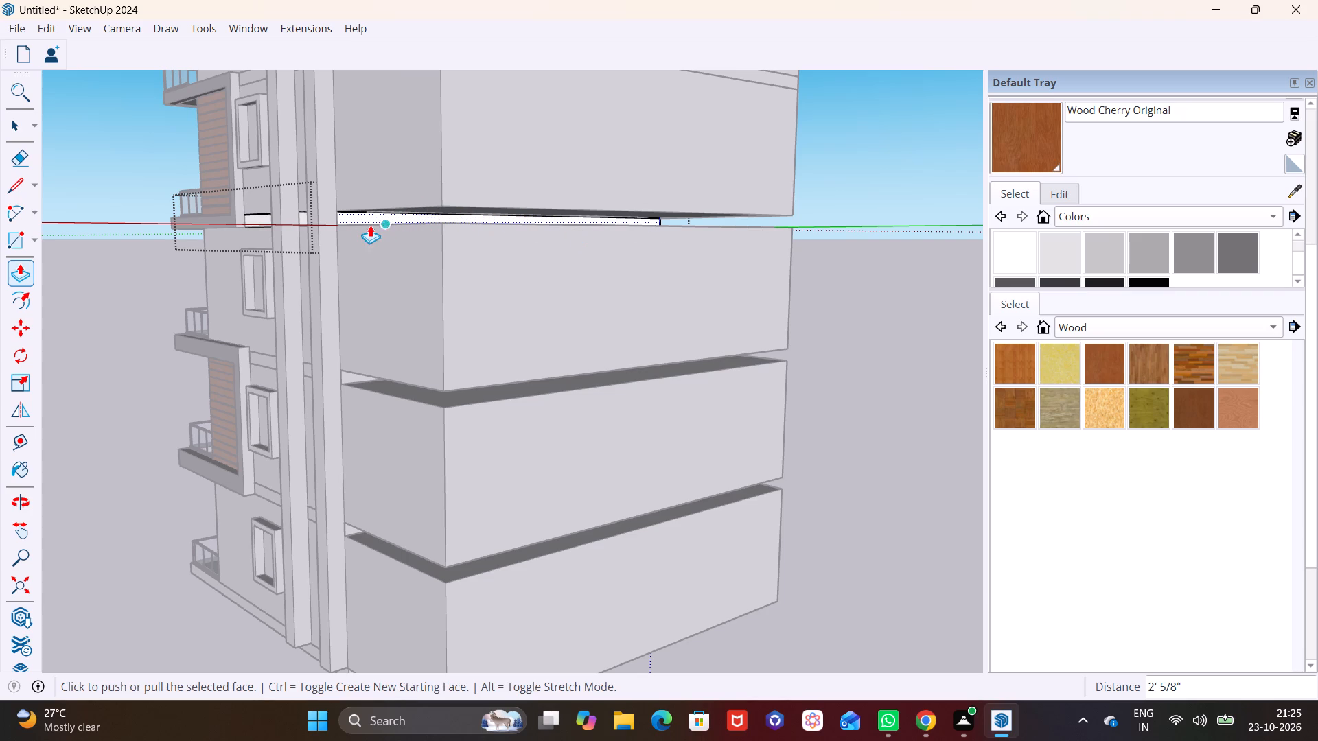
click(351, 215)
scroll(429, 213, up, 4)
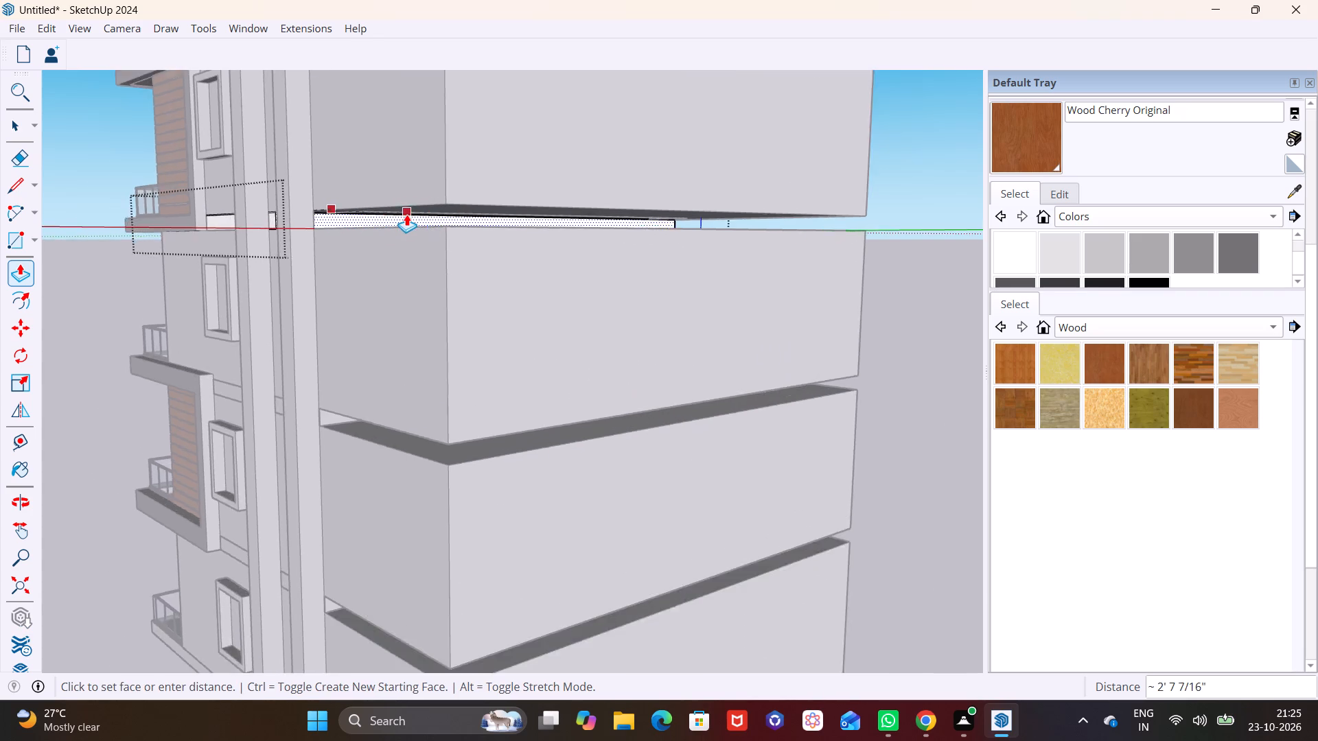
scroll(406, 214, up, 4)
click(308, 216)
drag(372, 217, 436, 216)
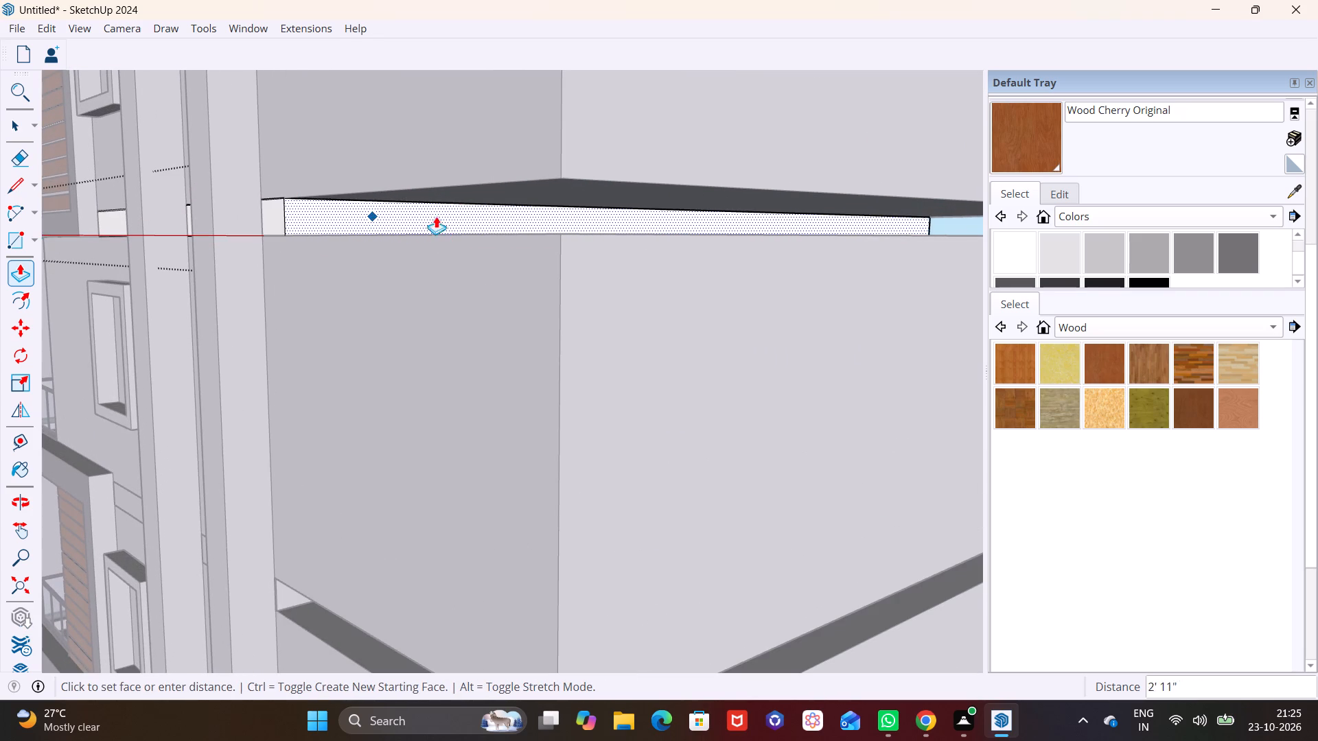
drag(436, 216, 718, 220)
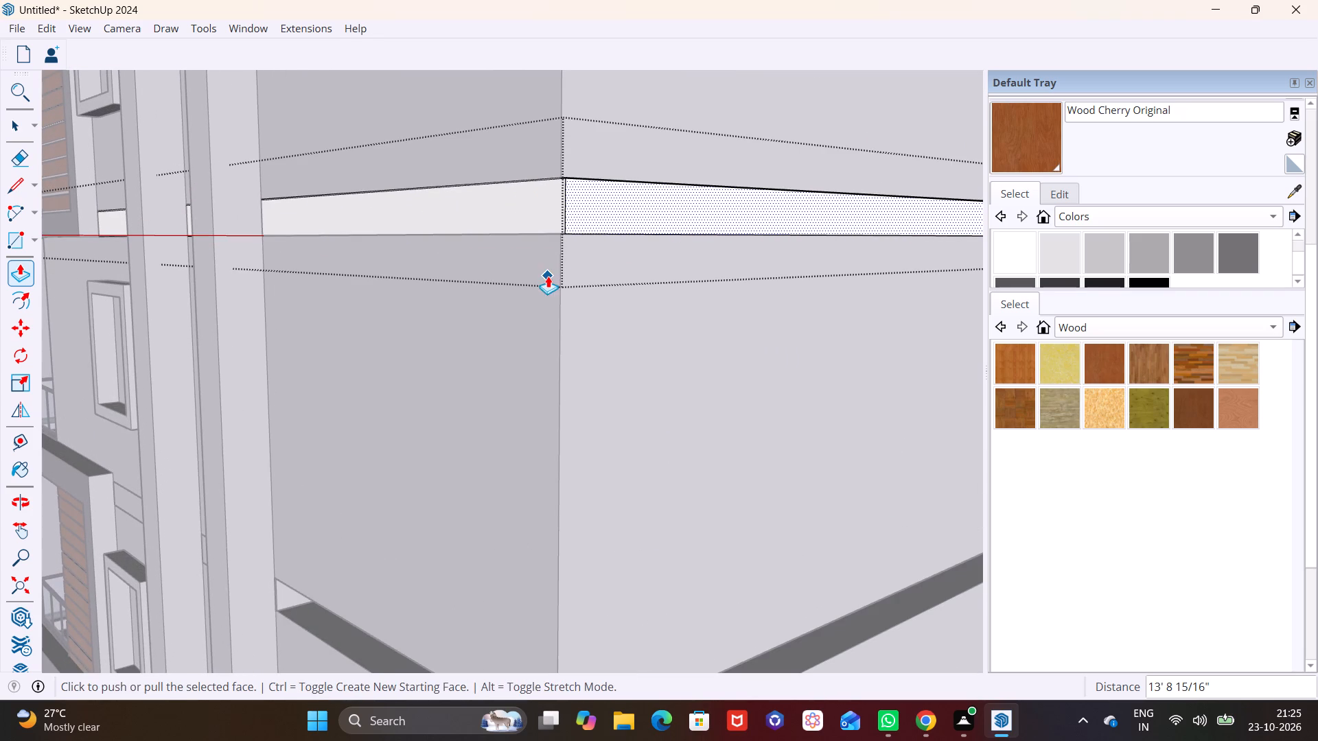
click(592, 215)
click(568, 244)
Open the slab group between the second and third storeys and pull its side edge face out 12' 3 1/8", flush with the walls.
scroll(586, 232, down, 5)
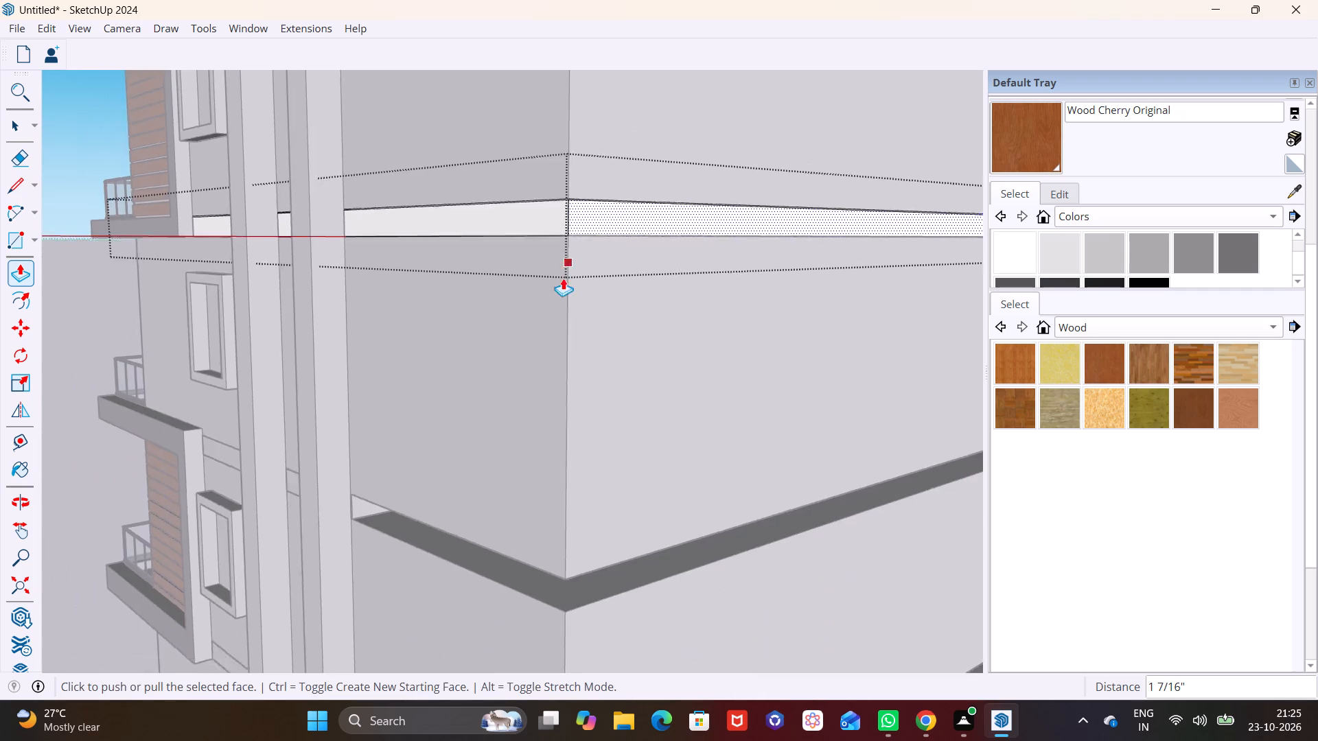
scroll(563, 278, down, 5)
shift+middle_drag(626, 348, 570, 126)
key(space)
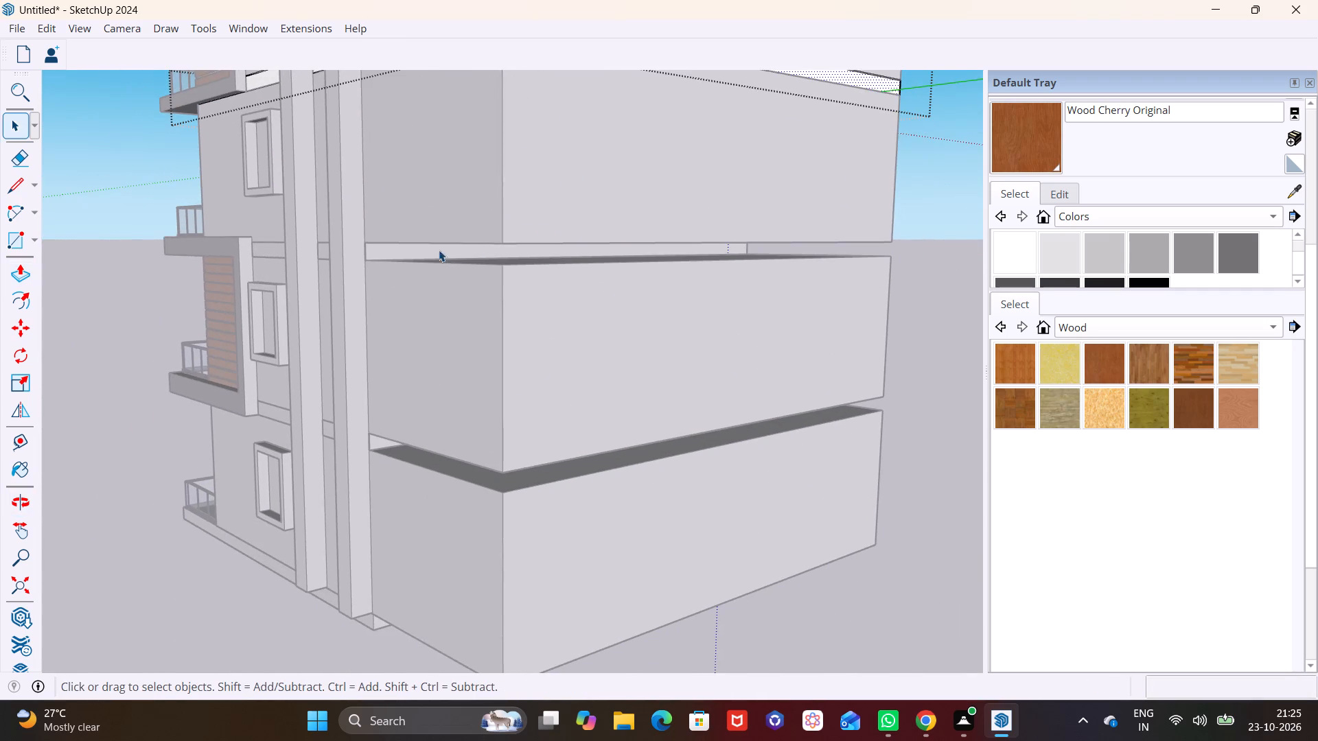
click(436, 245)
triple_click(436, 250)
click(422, 250)
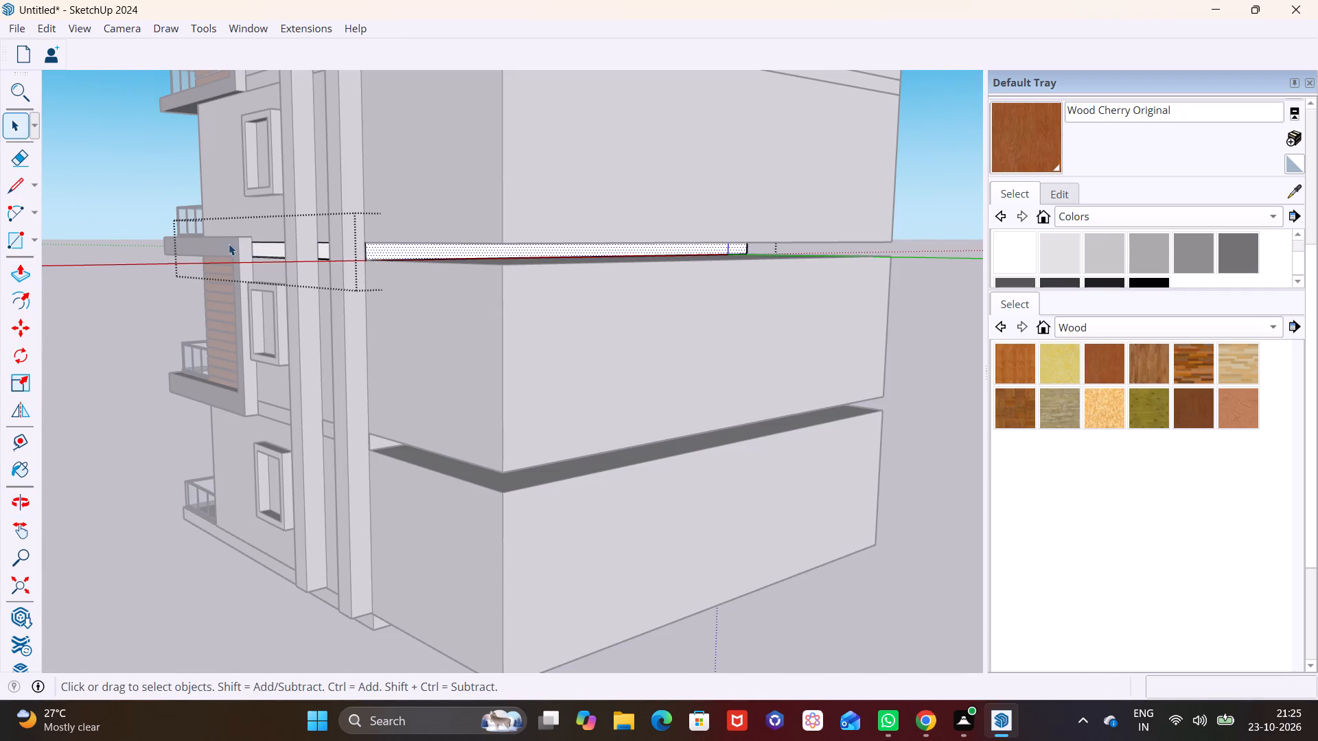
click(18, 276)
drag(398, 248, 451, 248)
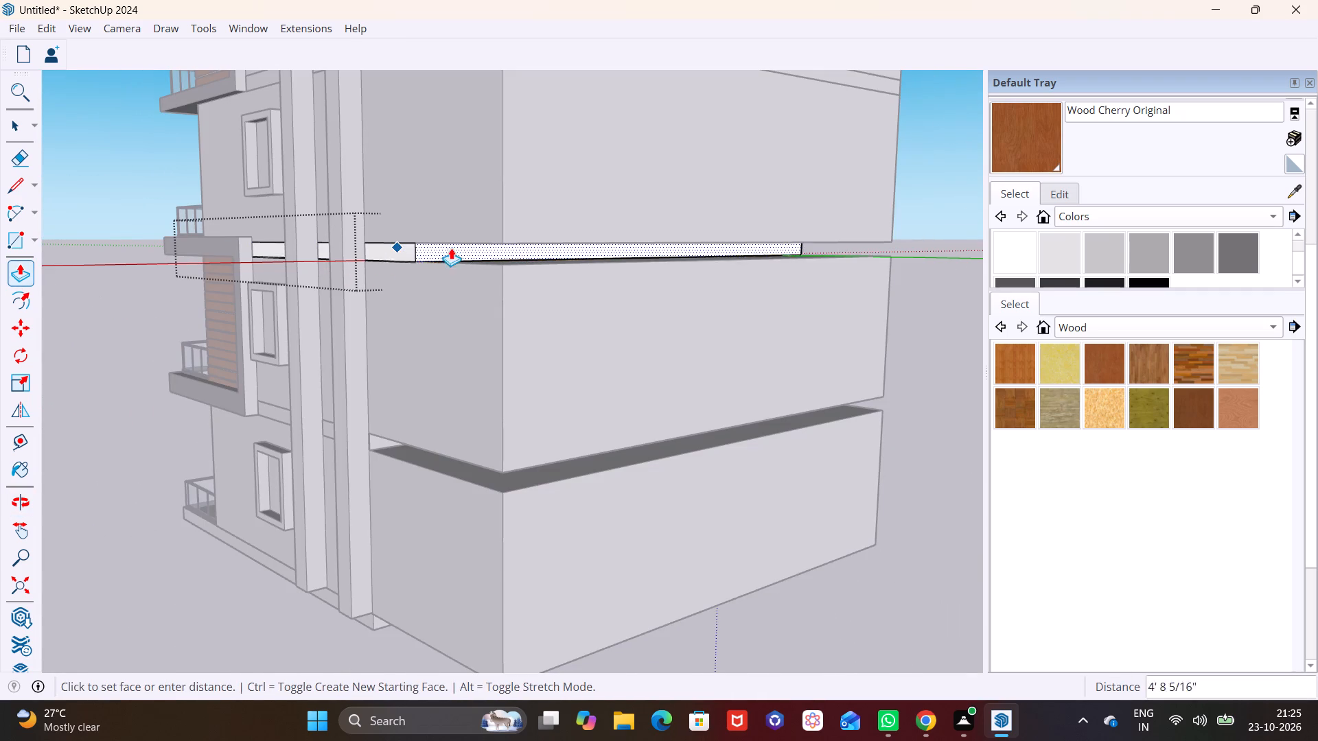
drag(451, 248, 513, 243)
Open the slab group between the first and second storeys and pull its side edge face out 12' 3 1/8", flush with the walls.
scroll(509, 316, down, 5)
shift+middle_drag(526, 217, 526, 204)
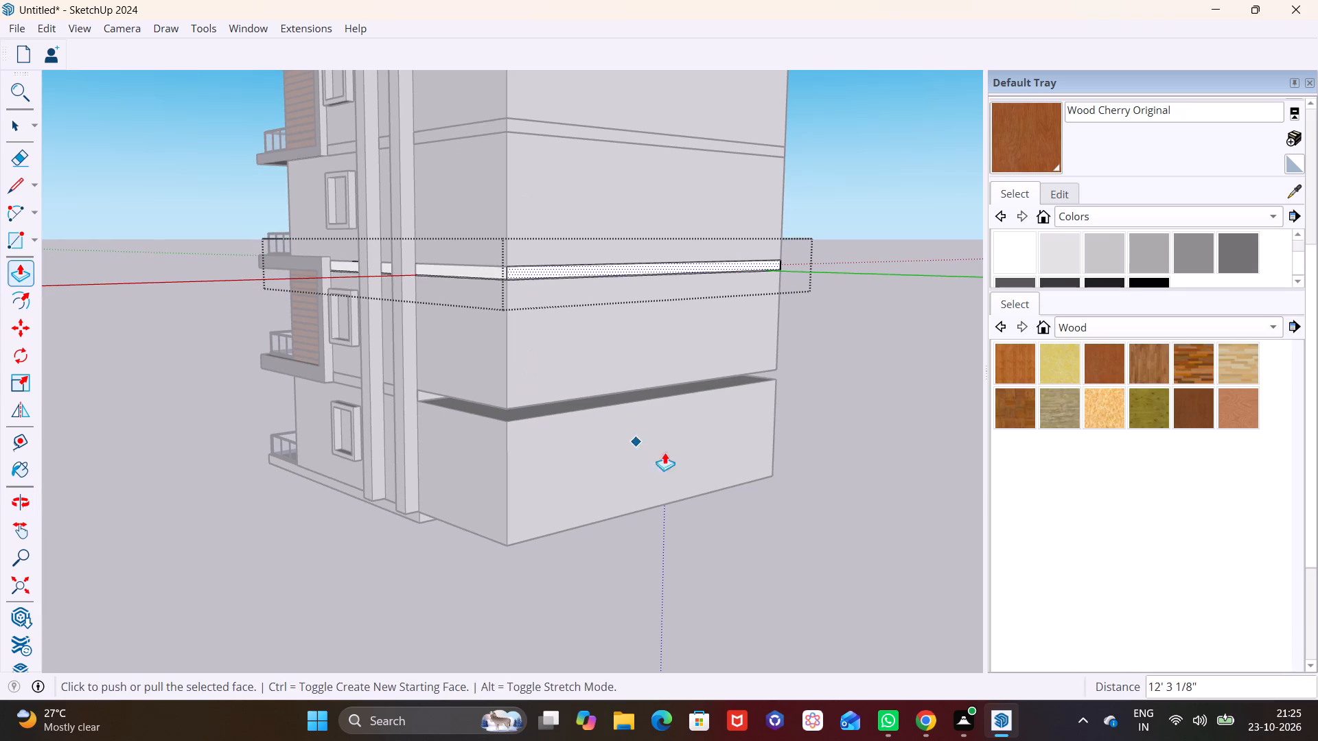
key(space)
click(840, 437)
scroll(653, 424, up, 1)
middle_drag(581, 373, 603, 271)
scroll(601, 277, up, 3)
middle_drag(452, 323, 457, 349)
scroll(456, 345, up, 1)
middle_drag(457, 349, 457, 404)
scroll(409, 416, up, 2)
shift+middle_drag(387, 395, 379, 243)
triple_click(380, 284)
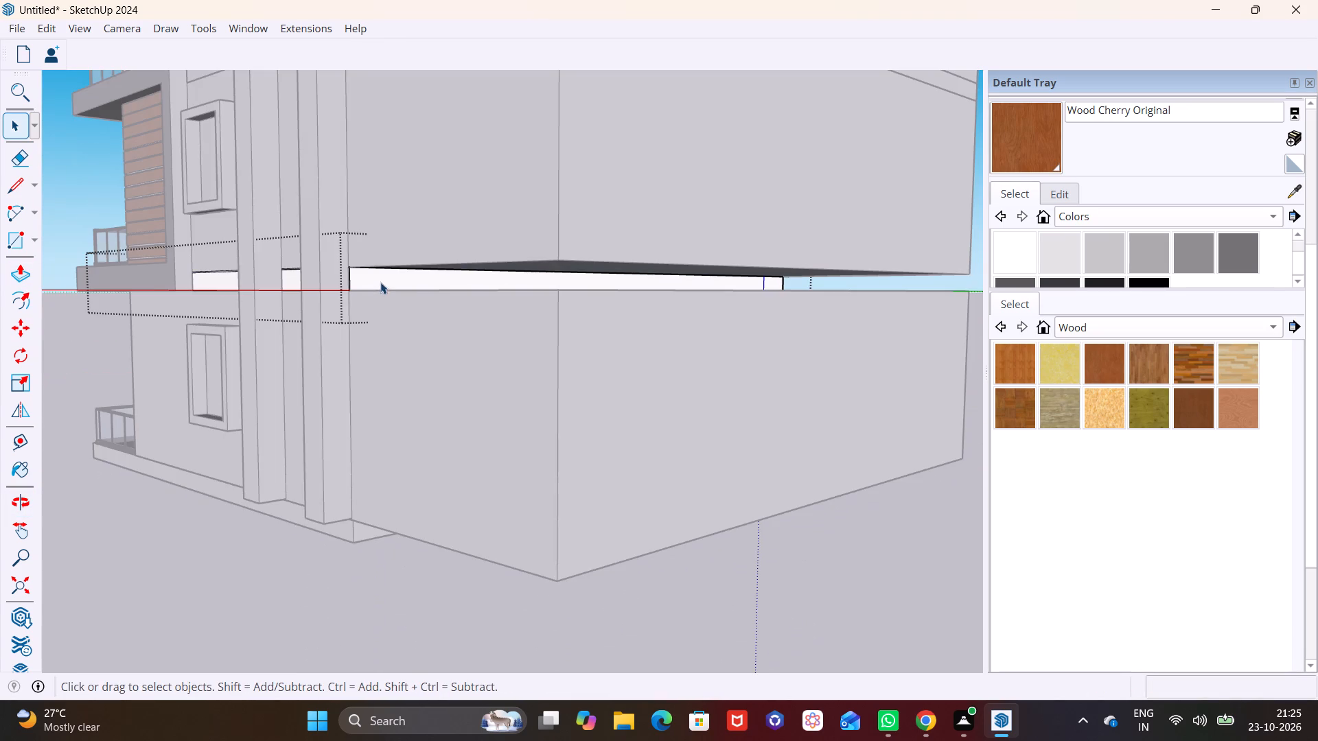
click(380, 280)
click(391, 282)
click(26, 271)
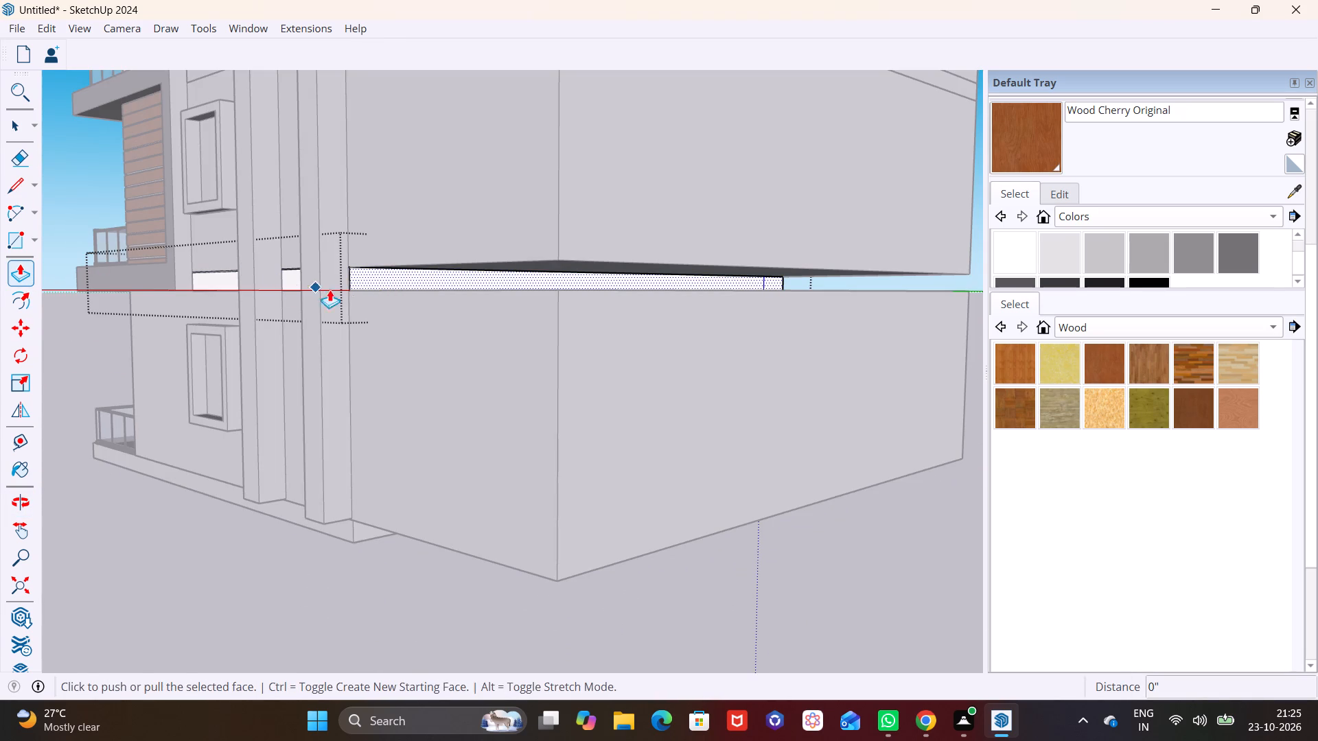
click(382, 276)
click(587, 266)
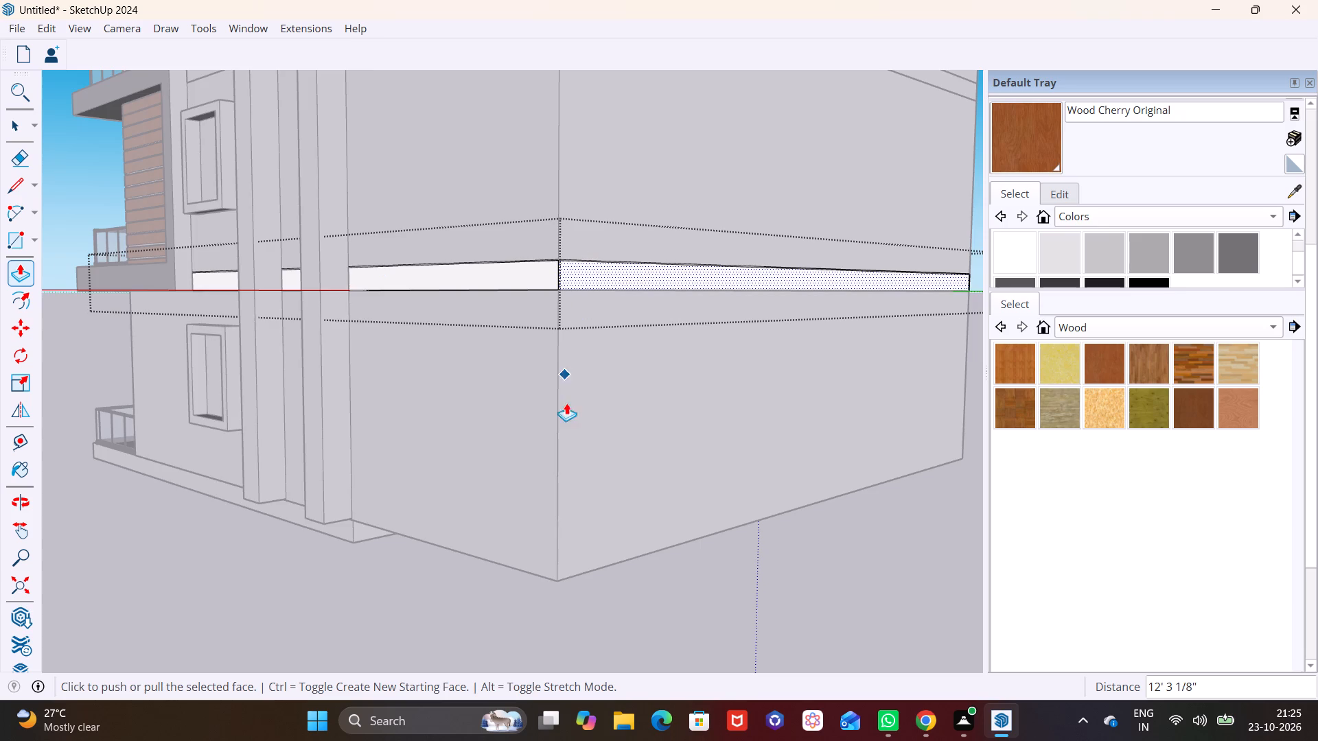
scroll(566, 416, down, 2)
shift+middle_drag(533, 439, 446, 217)
key(space)
click(363, 324)
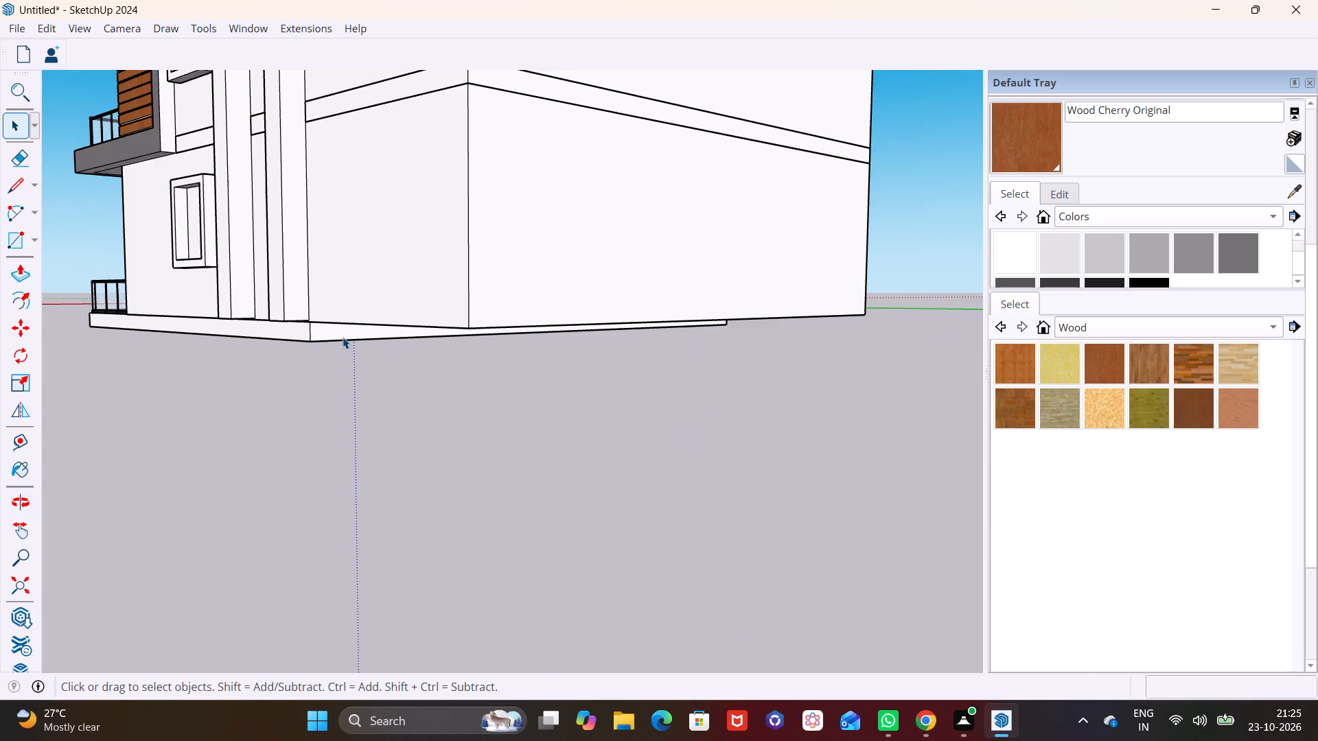
Open the base slab group under the lowest storey and pull its side edge face out flush with the extended wall.
double_click(343, 337)
drag(343, 331, 363, 320)
click(334, 333)
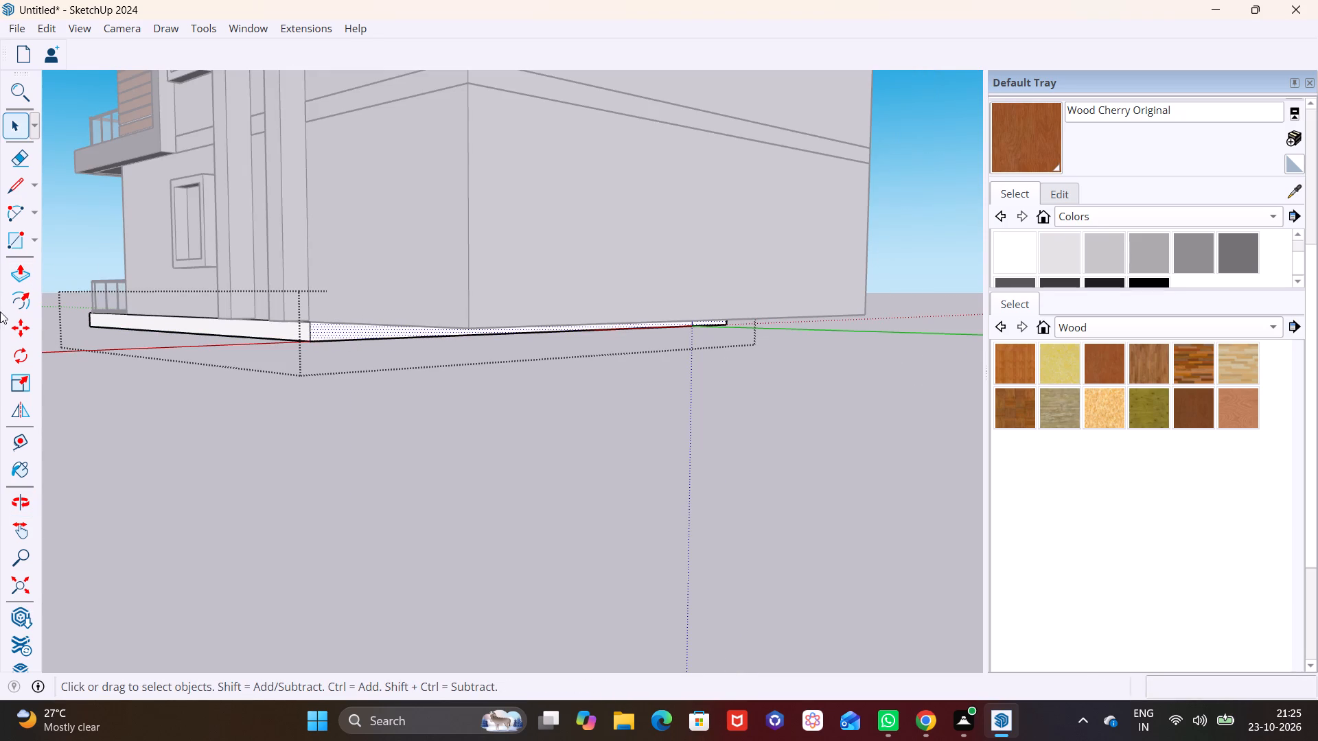
click(16, 268)
click(329, 330)
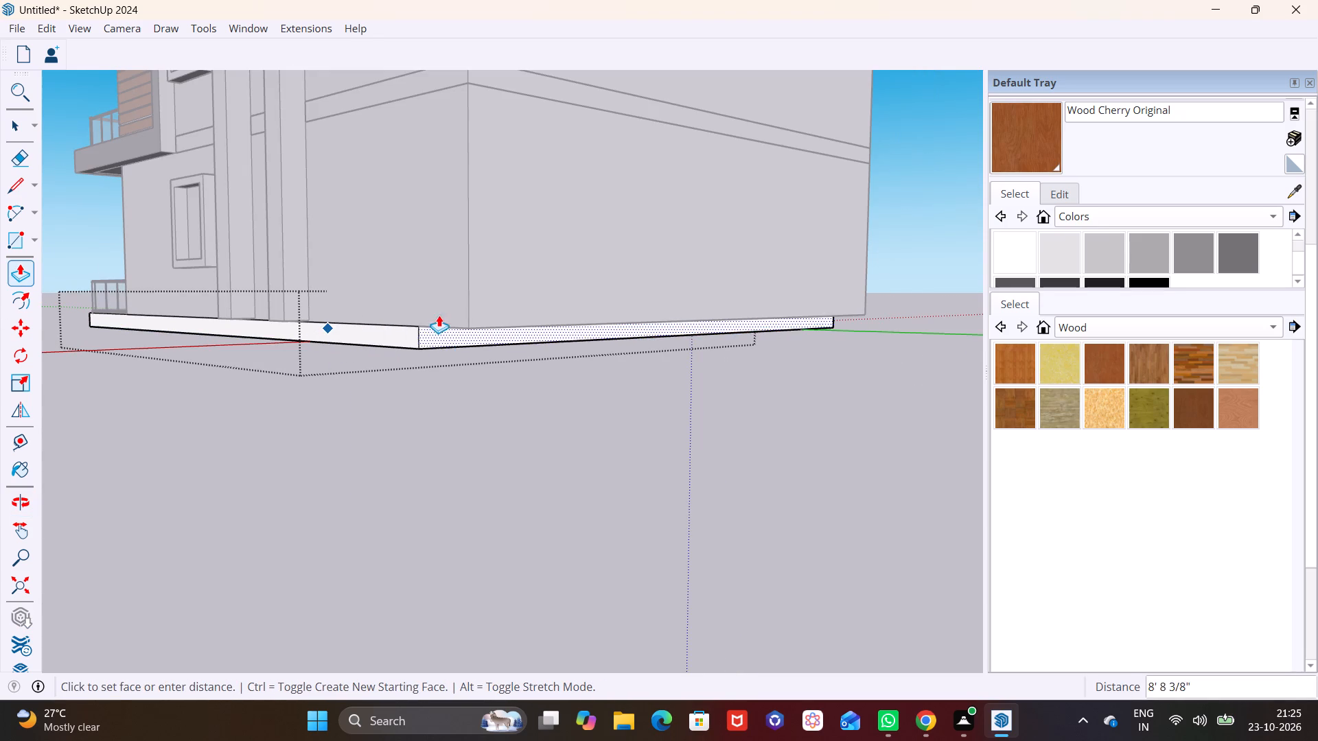
click(472, 309)
key(space)
click(573, 423)
Pull the full-height side face of the framed pillar nearest the extension out 3' 2 1/16" towards the extended wall.
scroll(500, 388, down, 7)
middle_drag(434, 355, 580, 434)
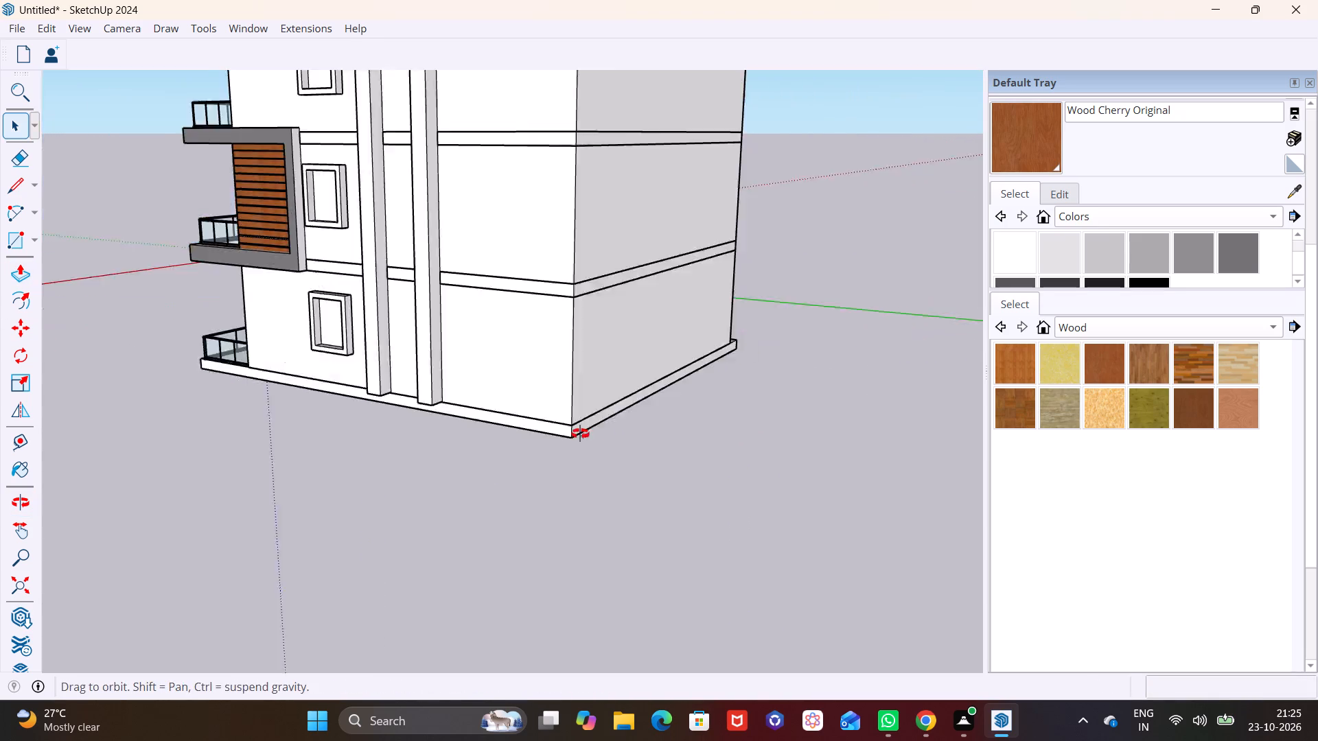
middle_drag(580, 434, 702, 456)
middle_drag(546, 270, 556, 124)
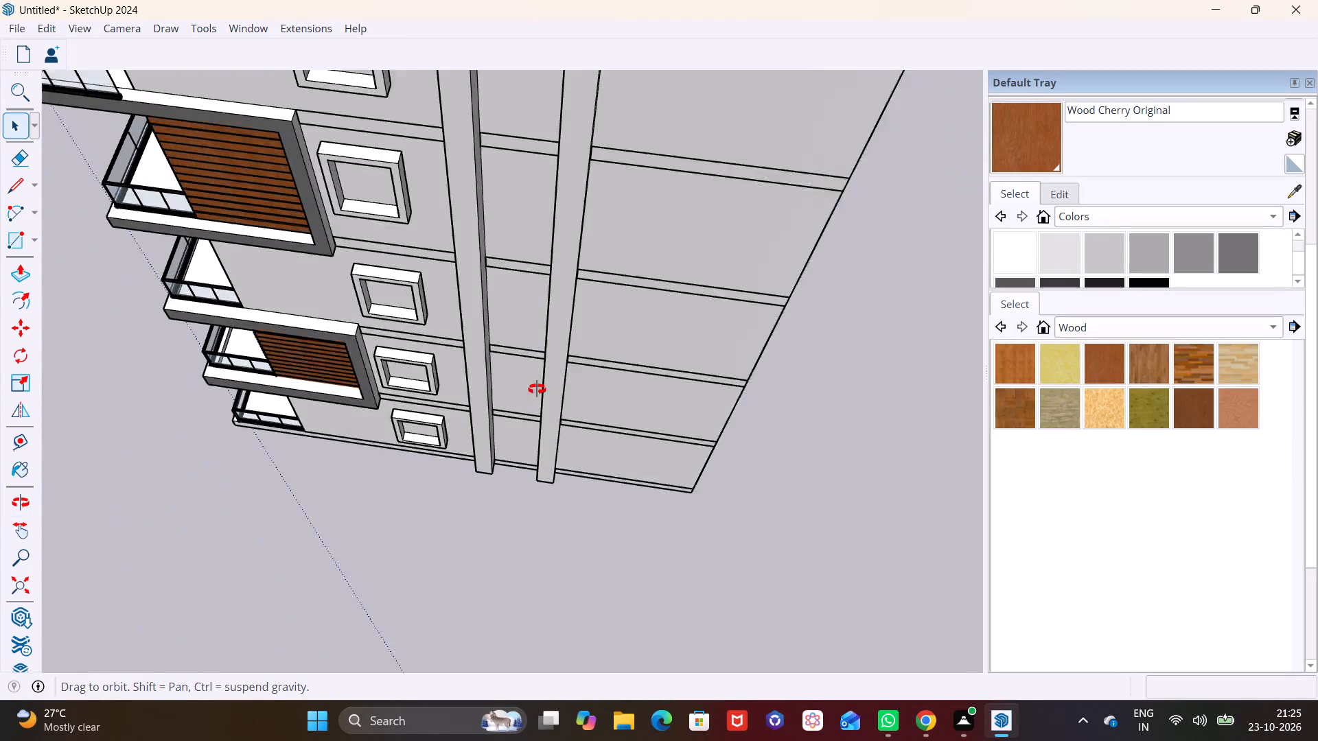
middle_drag(566, 272, 563, 91)
shift+middle_drag(559, 89, 496, 316)
scroll(497, 313, up, 1)
middle_drag(497, 313, 220, 325)
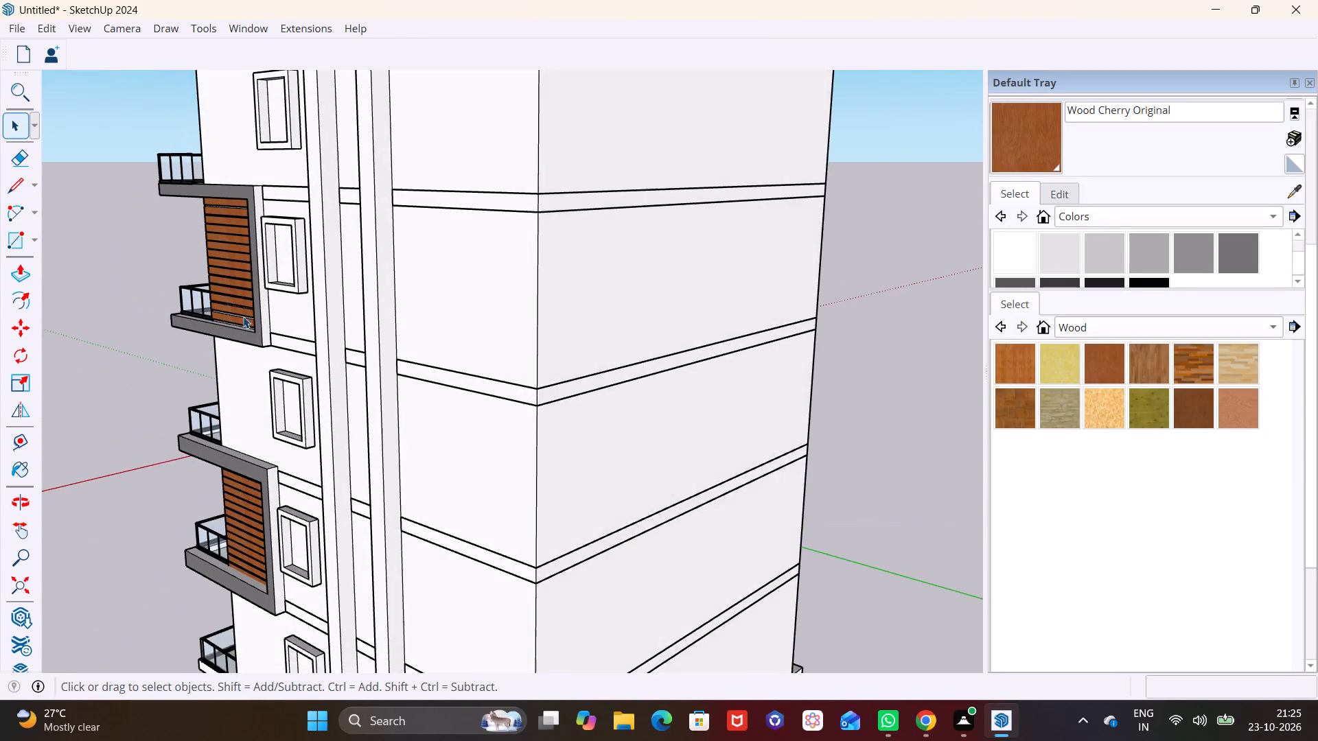
scroll(336, 308, up, 1)
click(389, 281)
click(14, 277)
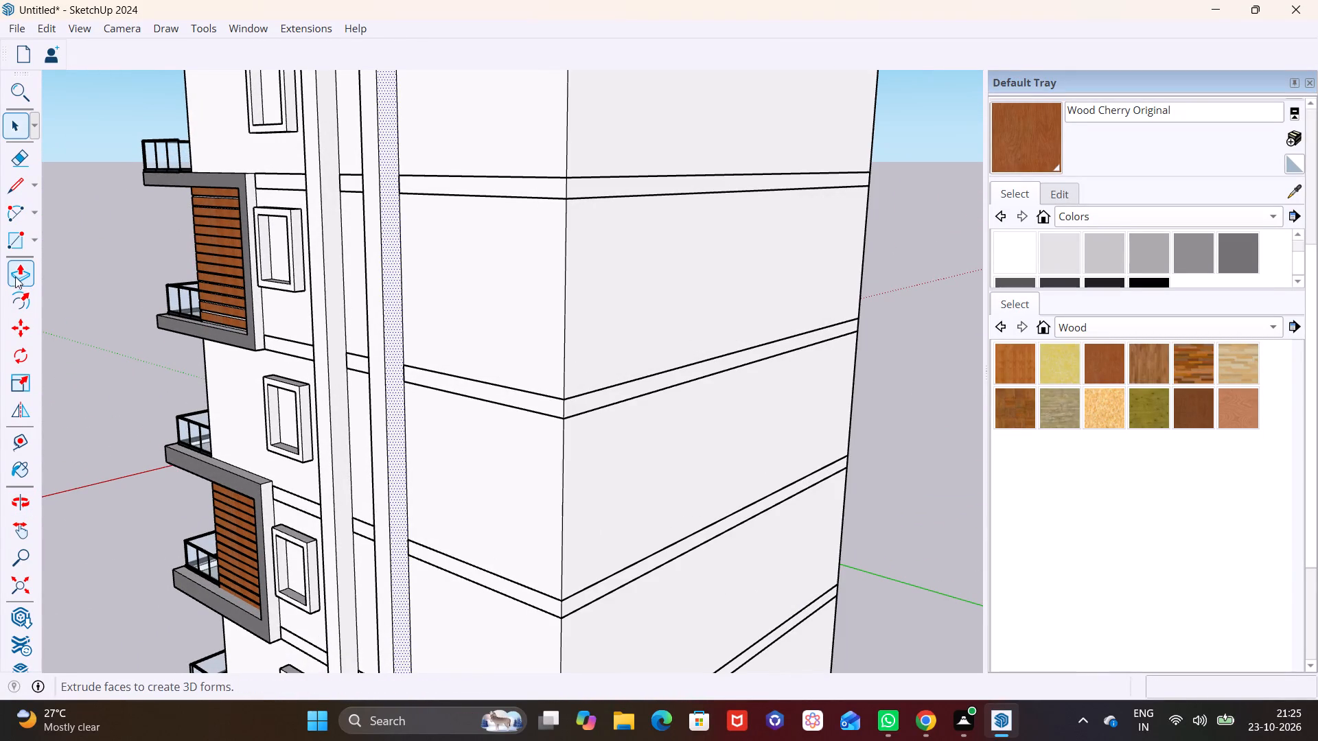
click(390, 314)
click(428, 315)
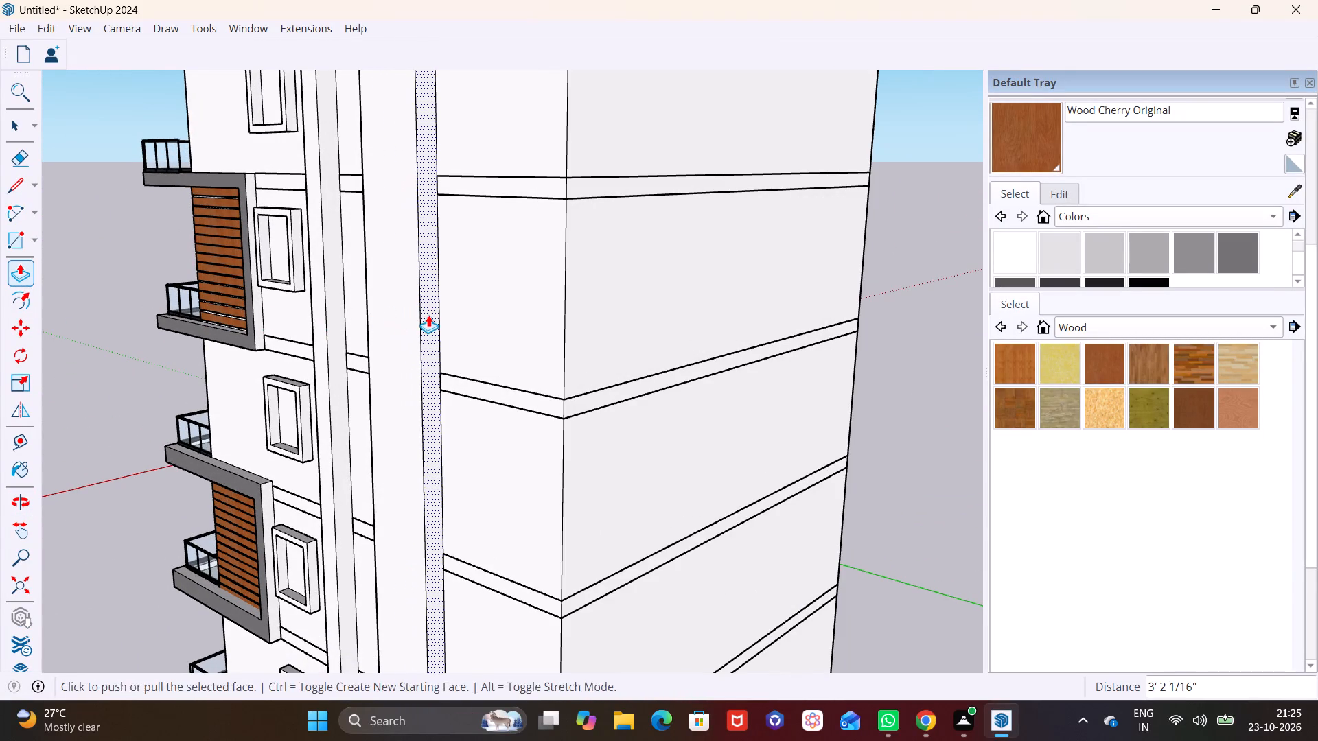
key(space)
Push the inner side face of that same pillar towards the extension, widening the framed bay and slimming the pillar like its neighbour.
middle_drag(404, 325, 761, 312)
scroll(738, 312, up, 2)
middle_drag(813, 333, 910, 339)
ctrl+scroll(811, 332, up, 1)
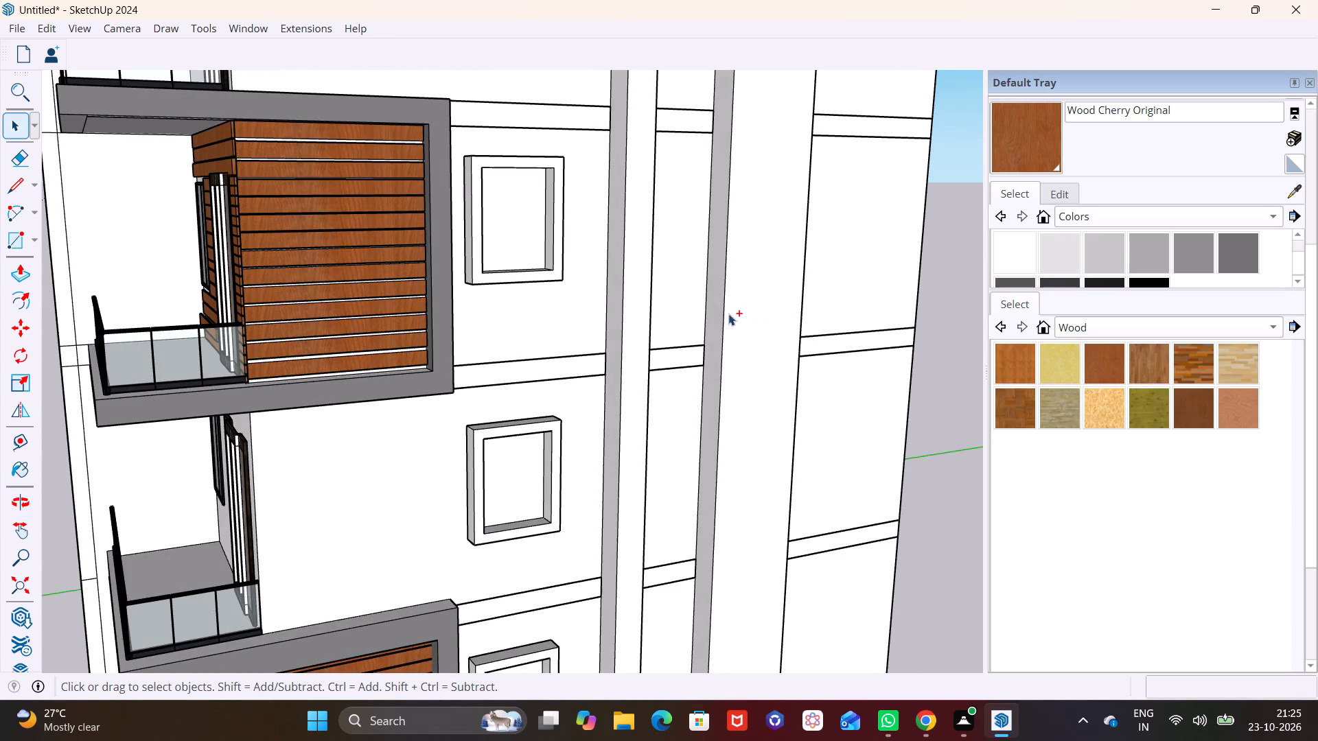
ctrl+click(717, 310)
key(ctrl+space)
scroll(698, 314, left, 1)
scroll(641, 318, right, 5)
scroll(143, 318, left, 14)
scroll(8, 270, right, 1)
click(15, 269)
scroll(124, 289, down, 1)
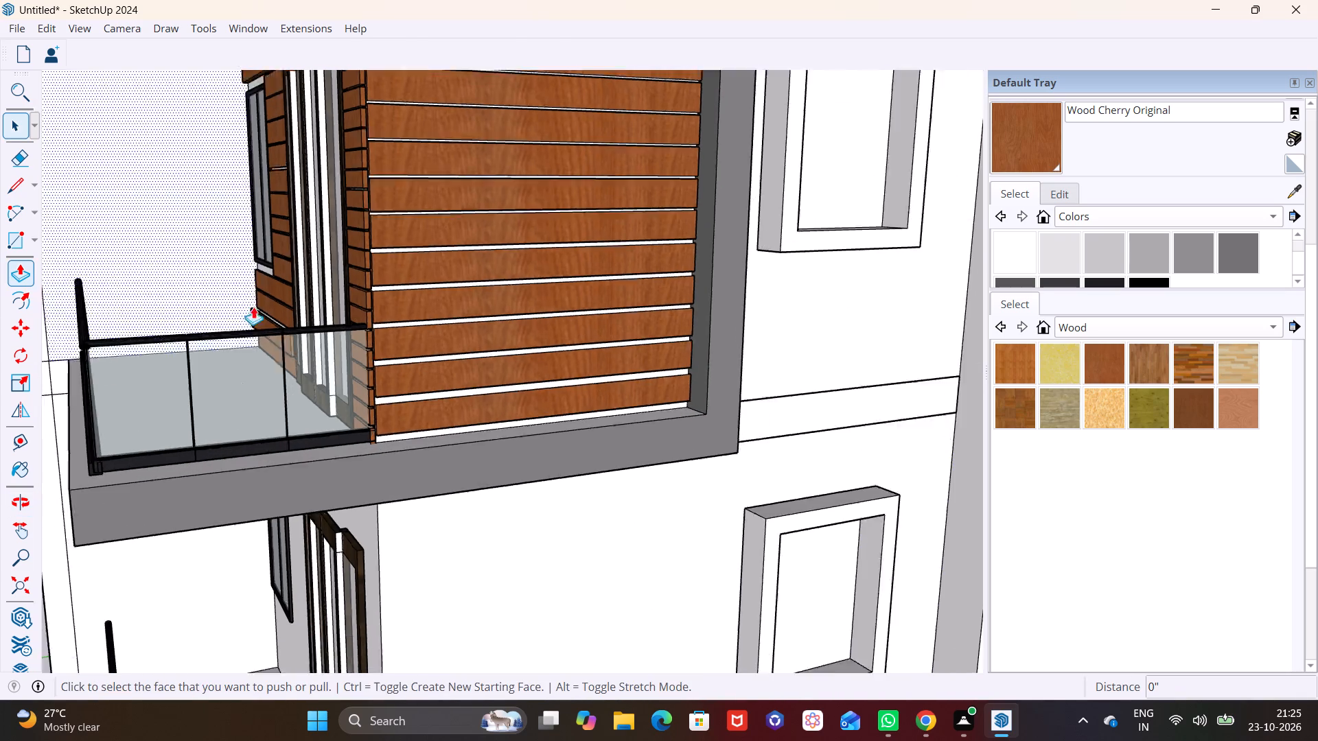
scroll(253, 307, down, 2)
scroll(663, 317, up, 14)
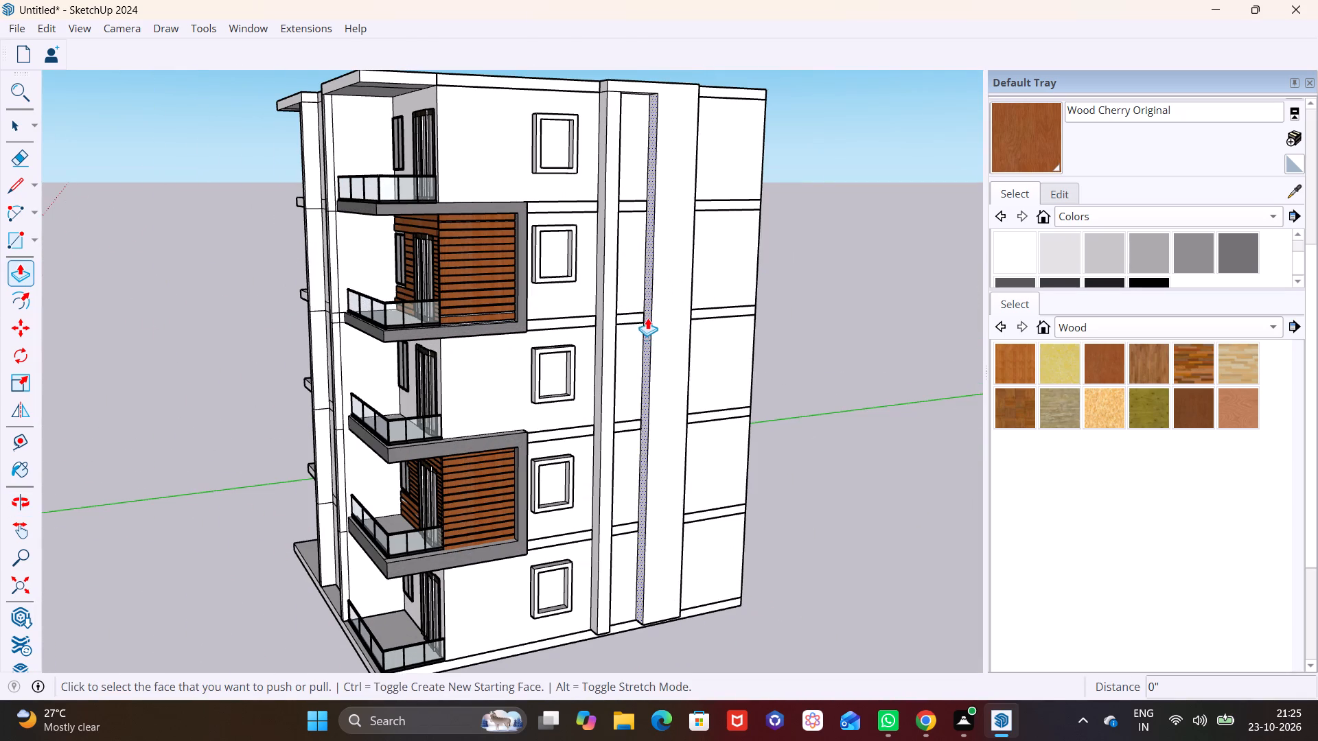
click(647, 317)
click(650, 296)
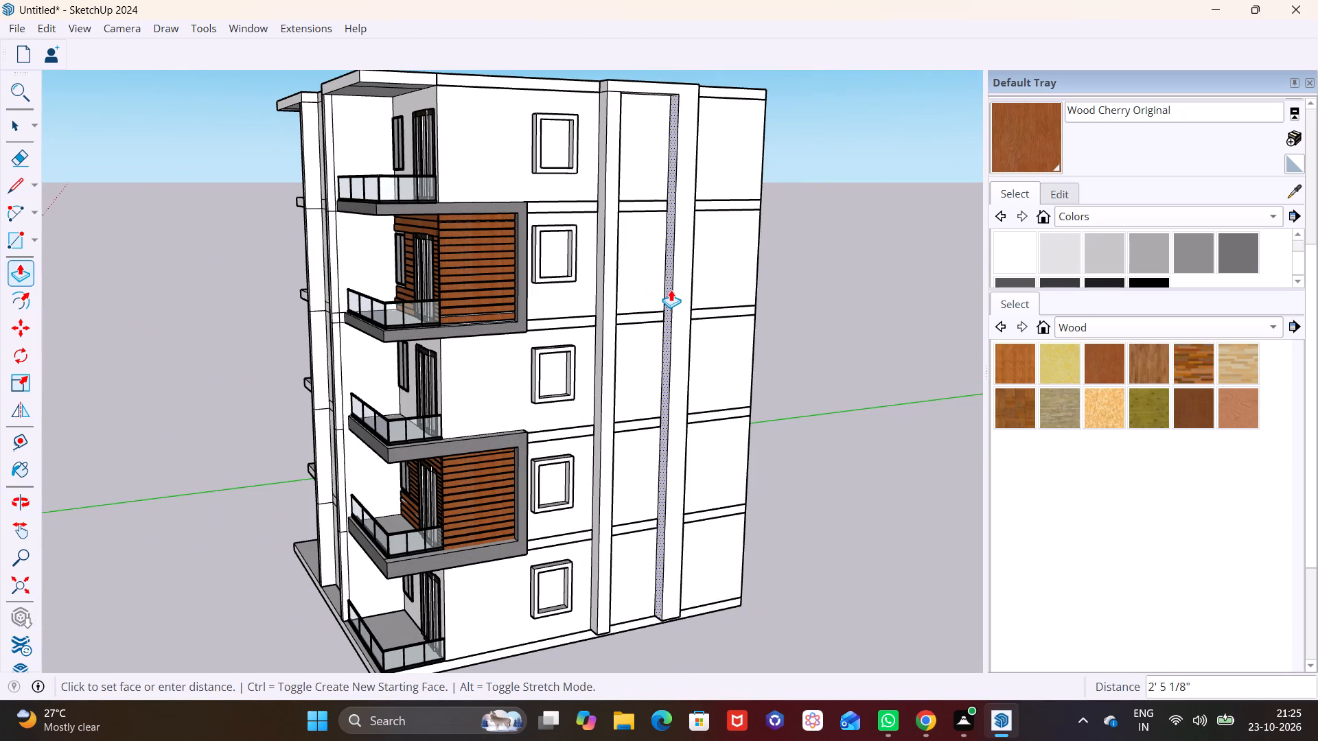
drag(676, 286, 676, 294)
key(space)
click(808, 434)
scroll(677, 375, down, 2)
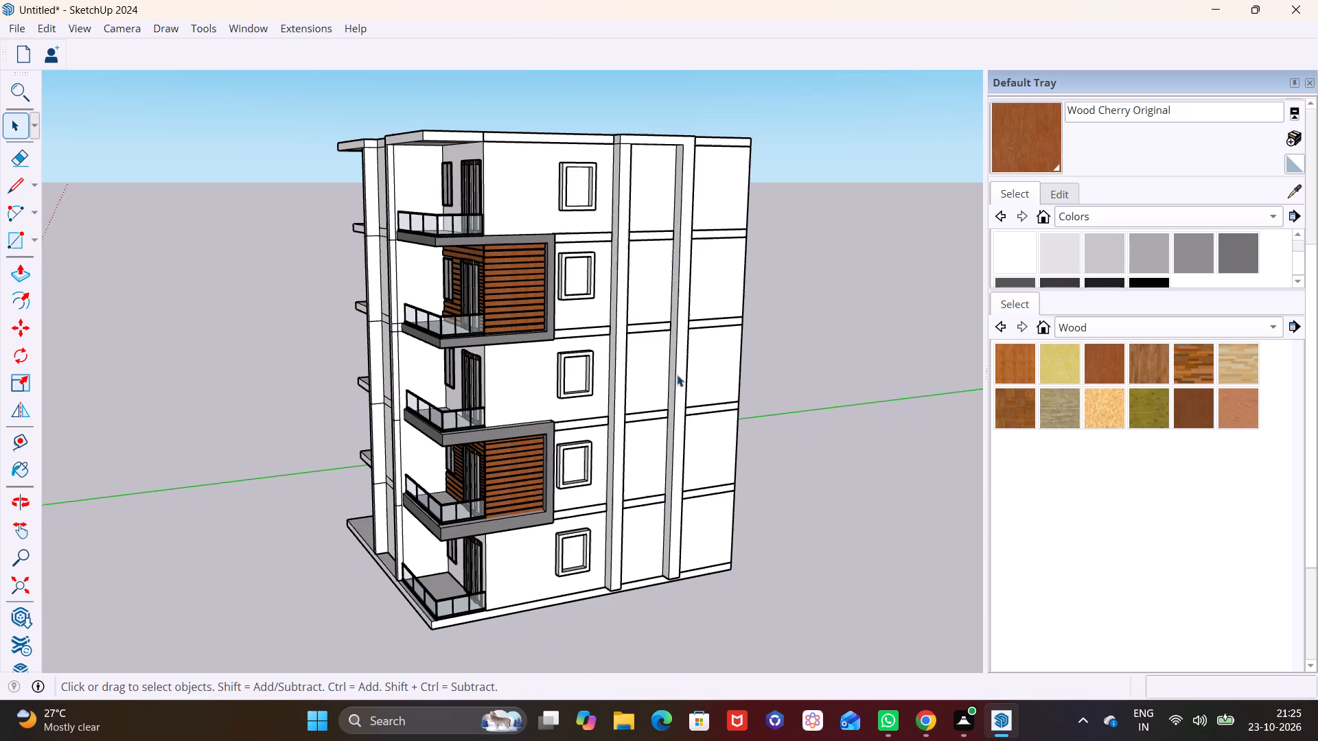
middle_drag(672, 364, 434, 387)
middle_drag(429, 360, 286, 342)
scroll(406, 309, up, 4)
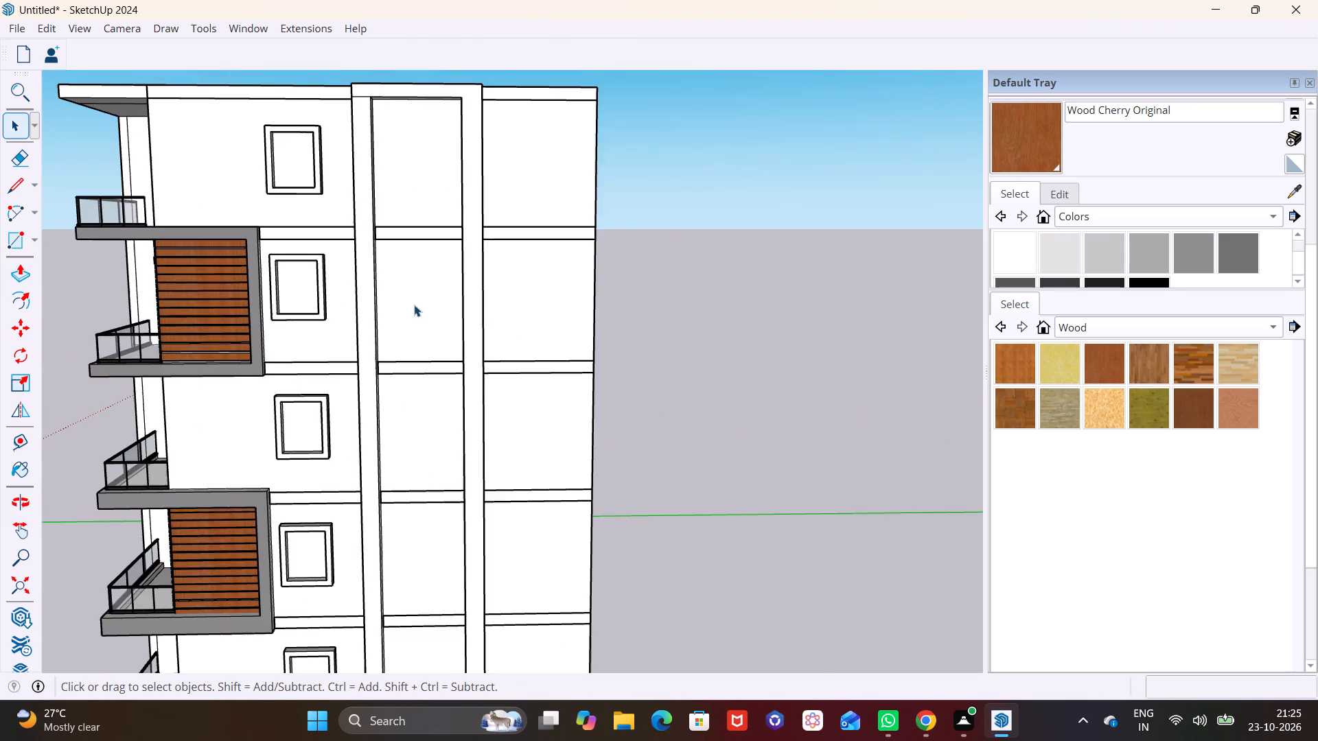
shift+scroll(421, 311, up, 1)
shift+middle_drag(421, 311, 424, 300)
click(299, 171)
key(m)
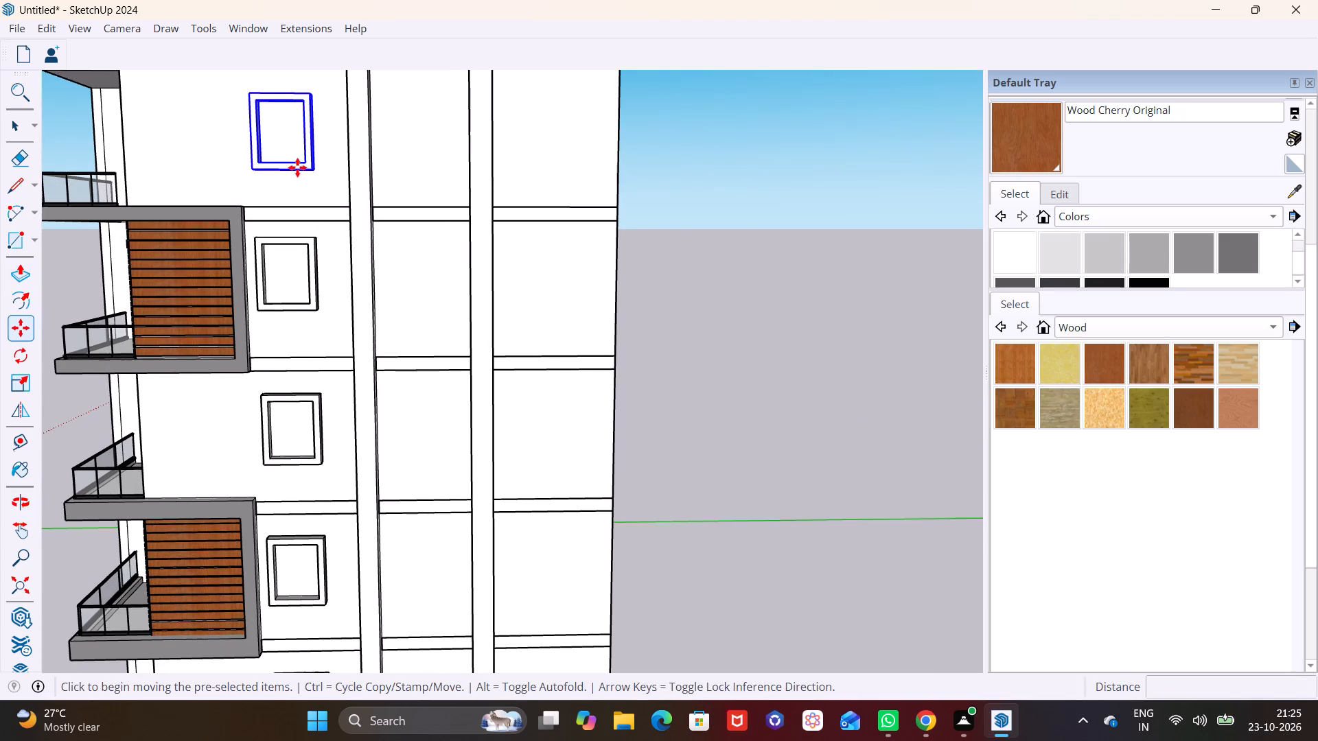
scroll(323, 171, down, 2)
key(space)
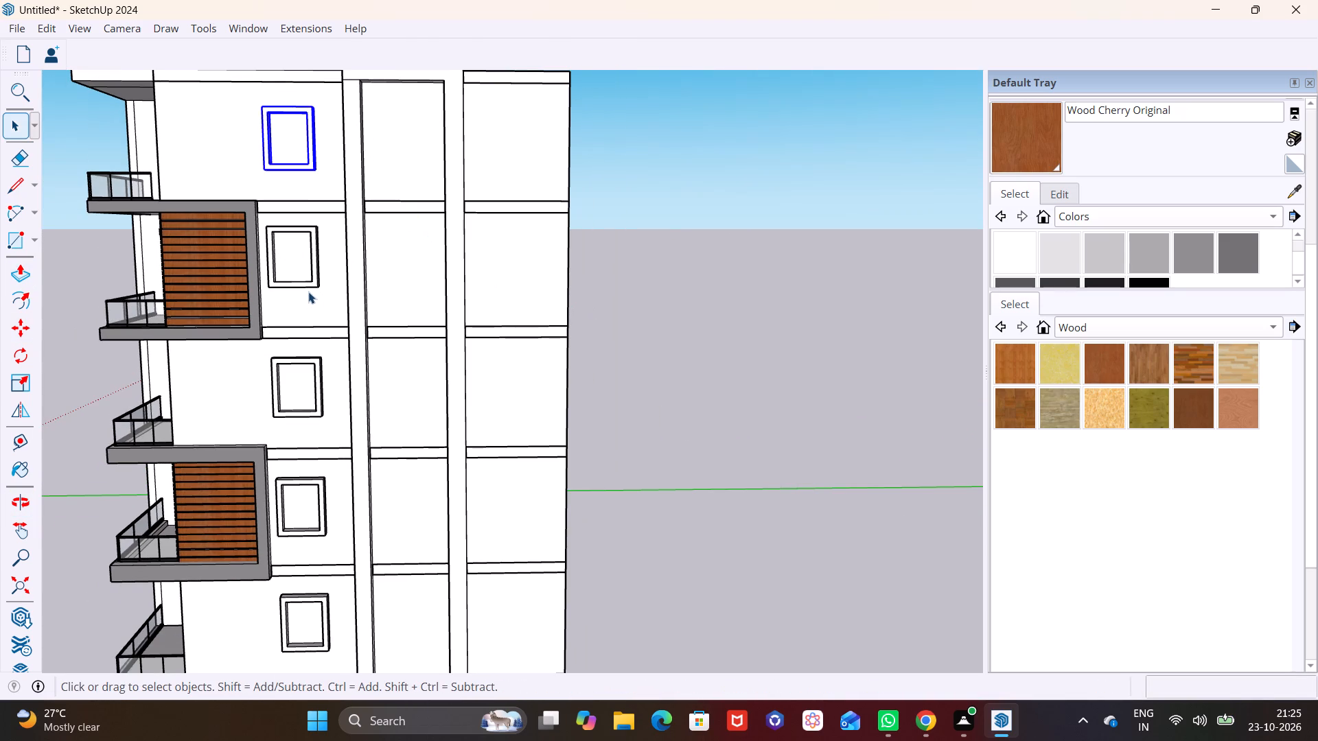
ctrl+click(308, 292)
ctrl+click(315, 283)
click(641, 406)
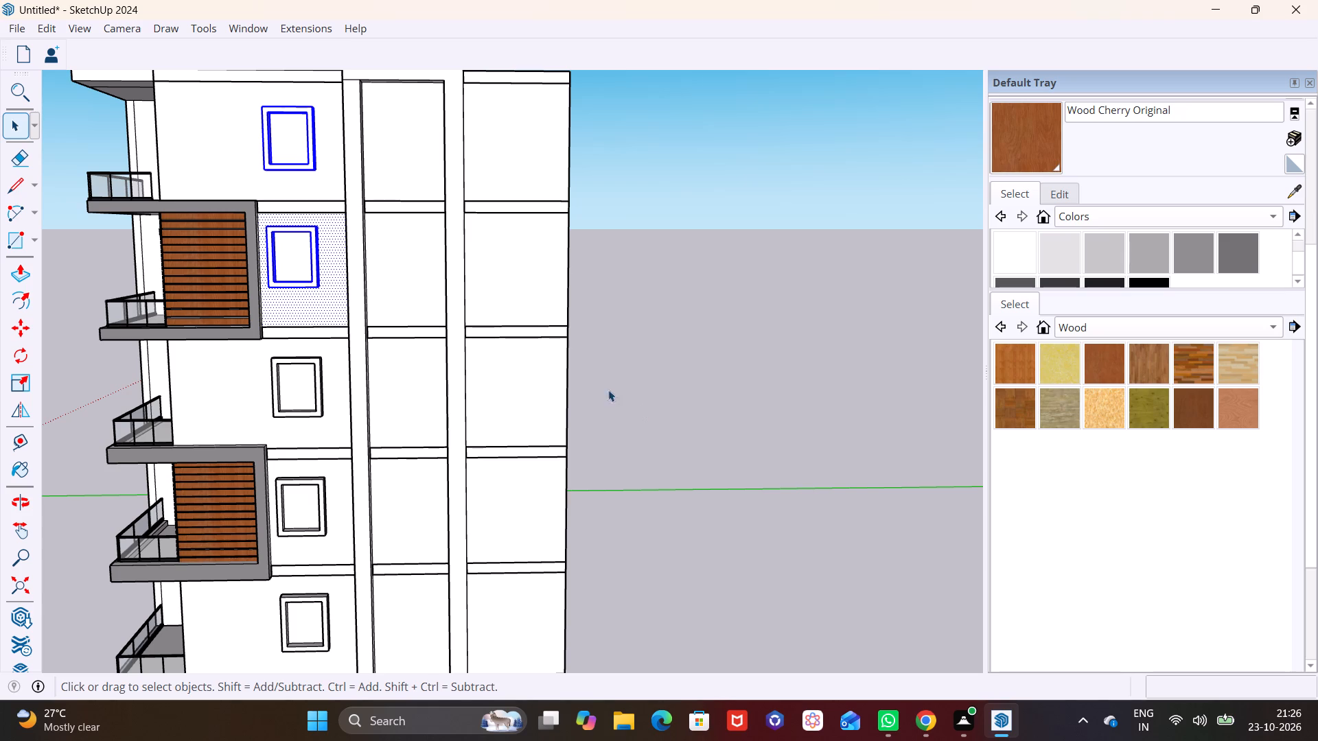
Copy the side wall's five stacked windows horizontally about 19' onto the extended wall beyond the framed pillars.
click(314, 161)
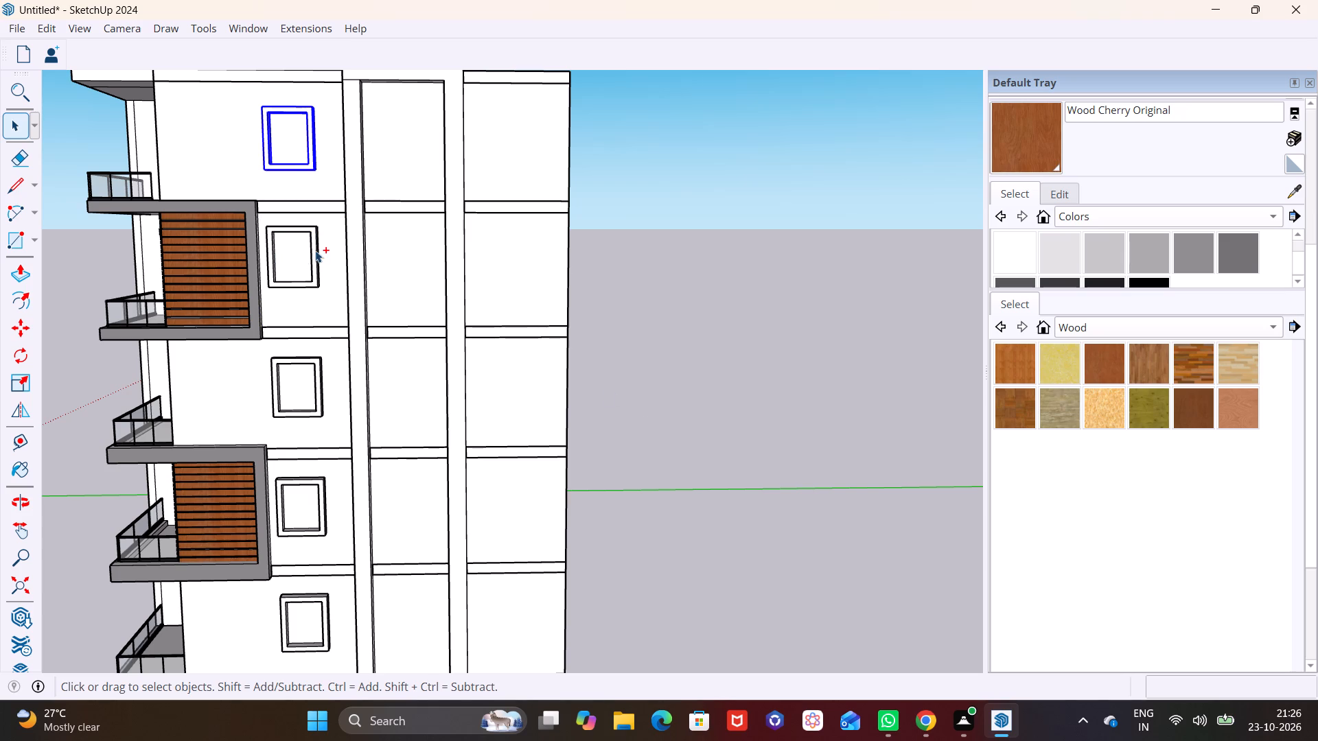
ctrl+click(315, 250)
ctrl+click(321, 370)
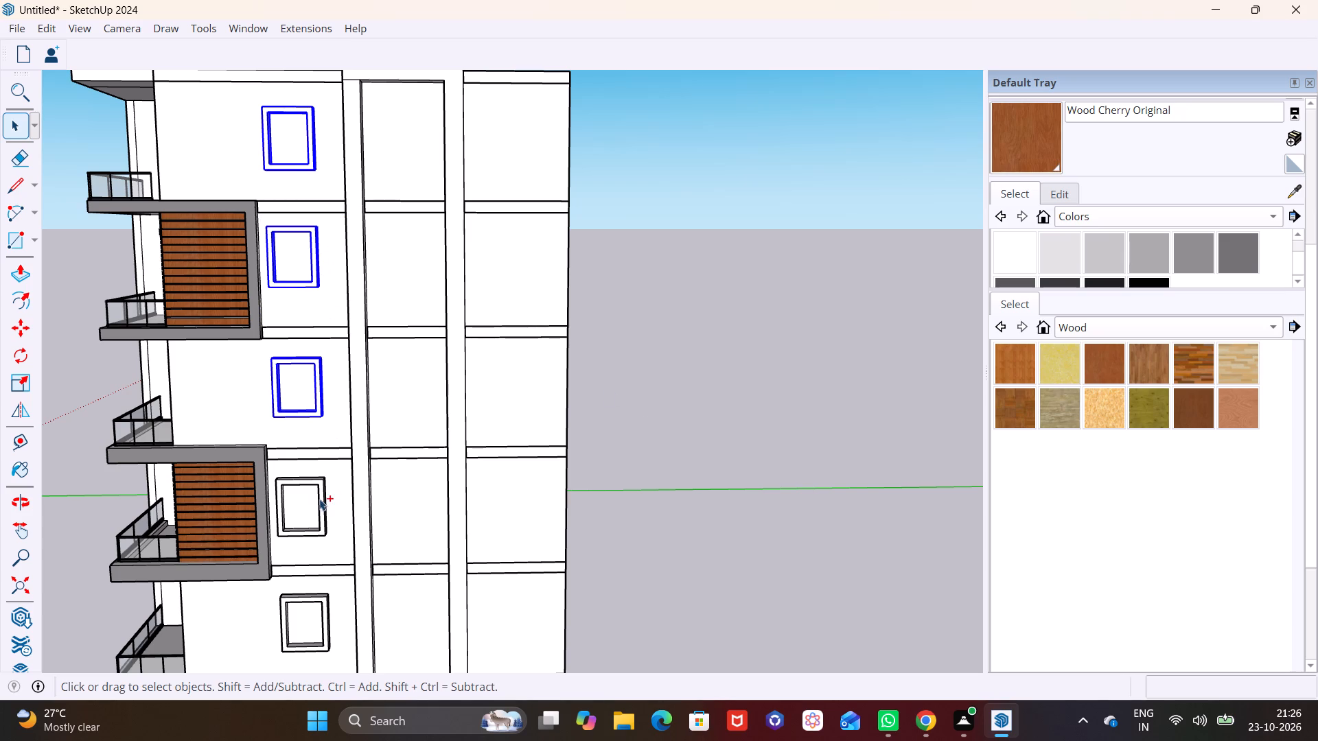
ctrl+click(319, 495)
ctrl+click(316, 595)
scroll(359, 544, down, 4)
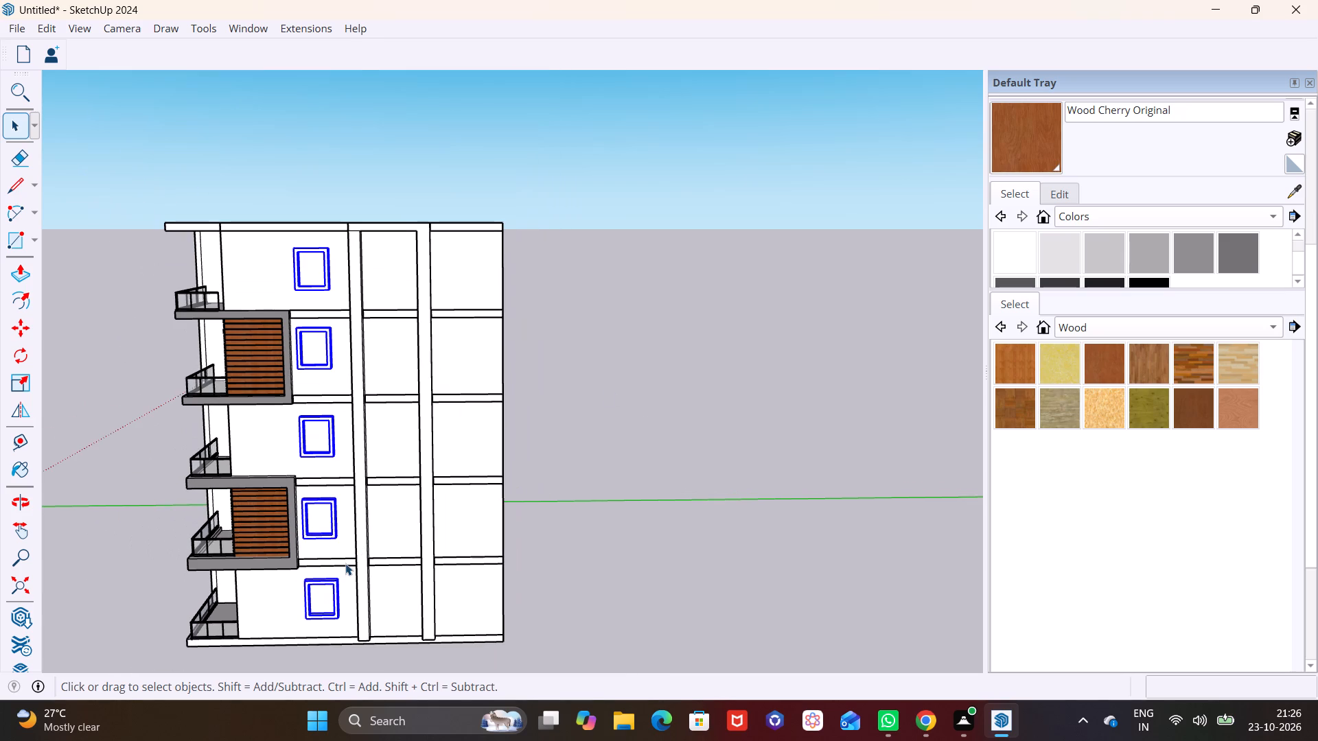
key(m)
scroll(334, 257, up, 5)
click(327, 244)
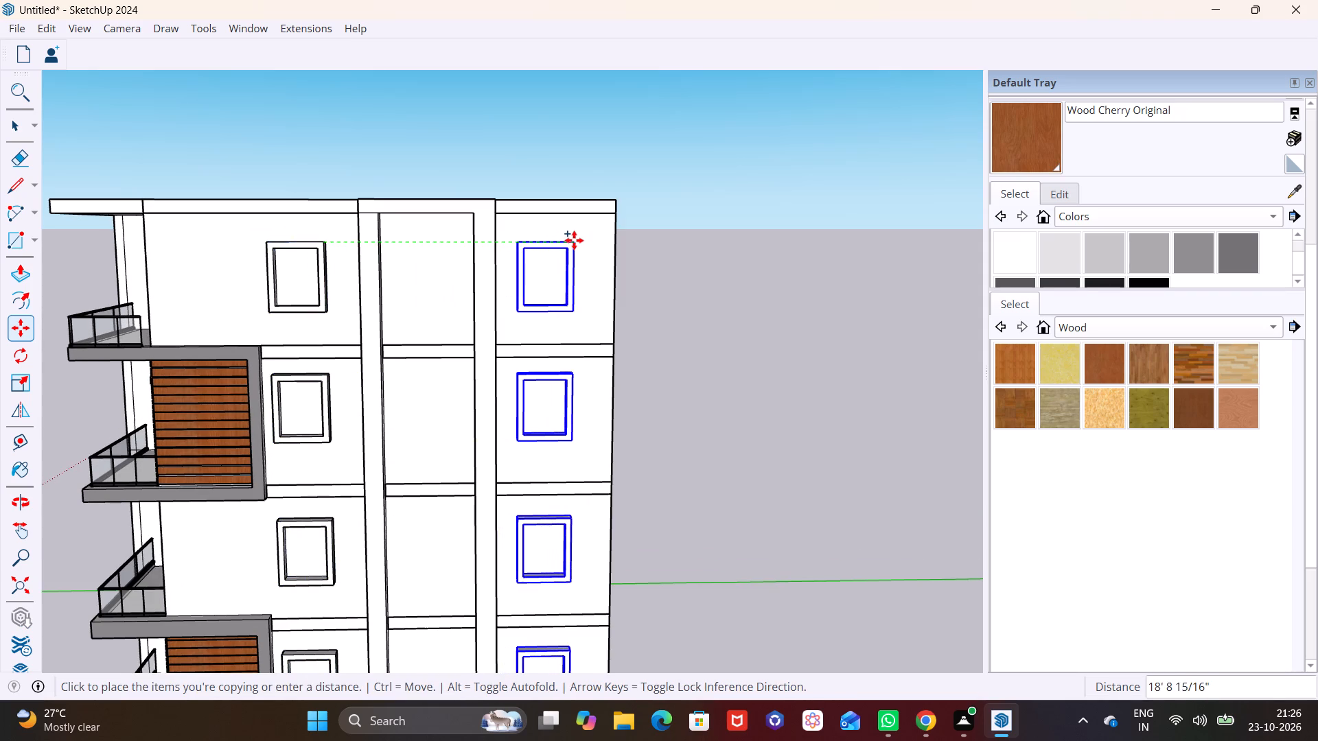
click(578, 239)
key(space)
click(724, 354)
Examine the extended building from several angles, checking the copied windows, slabs and pillars.
middle_drag(640, 352, 581, 380)
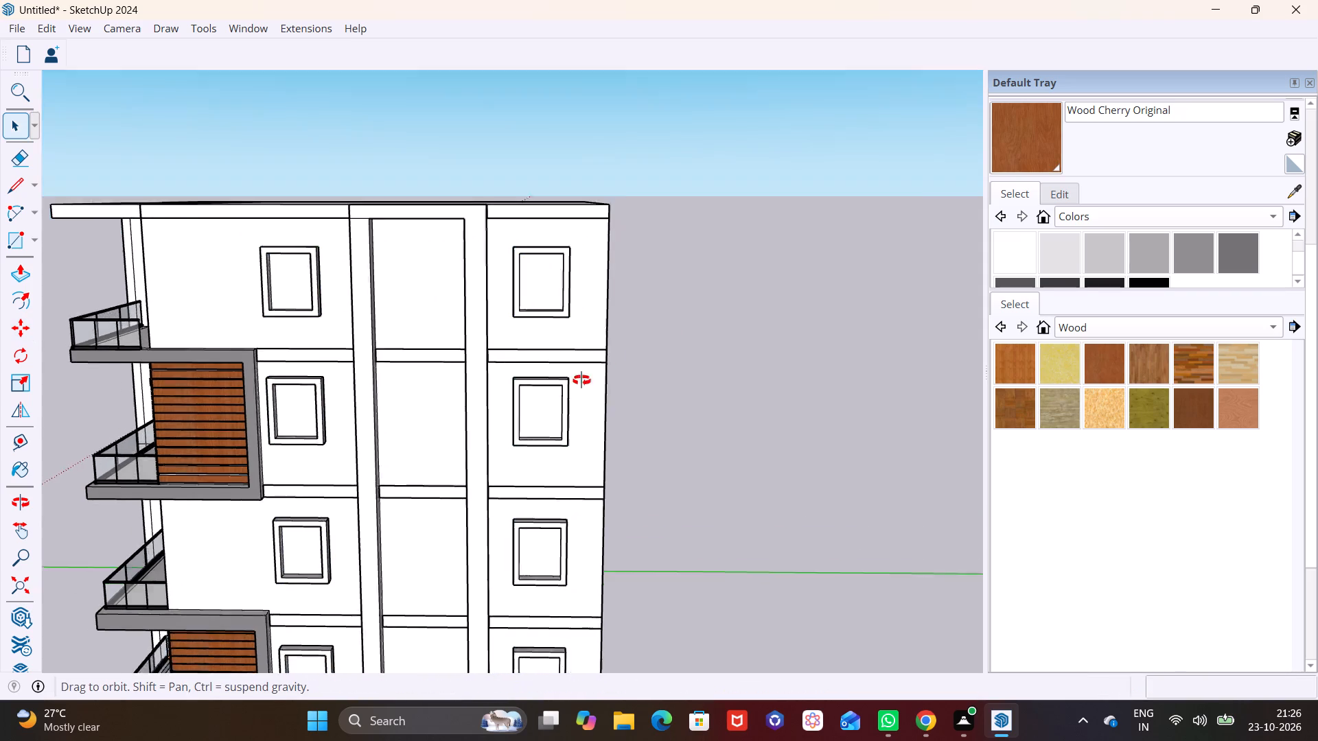
middle_drag(581, 380, 329, 388)
scroll(428, 441, down, 5)
middle_drag(492, 521, 689, 450)
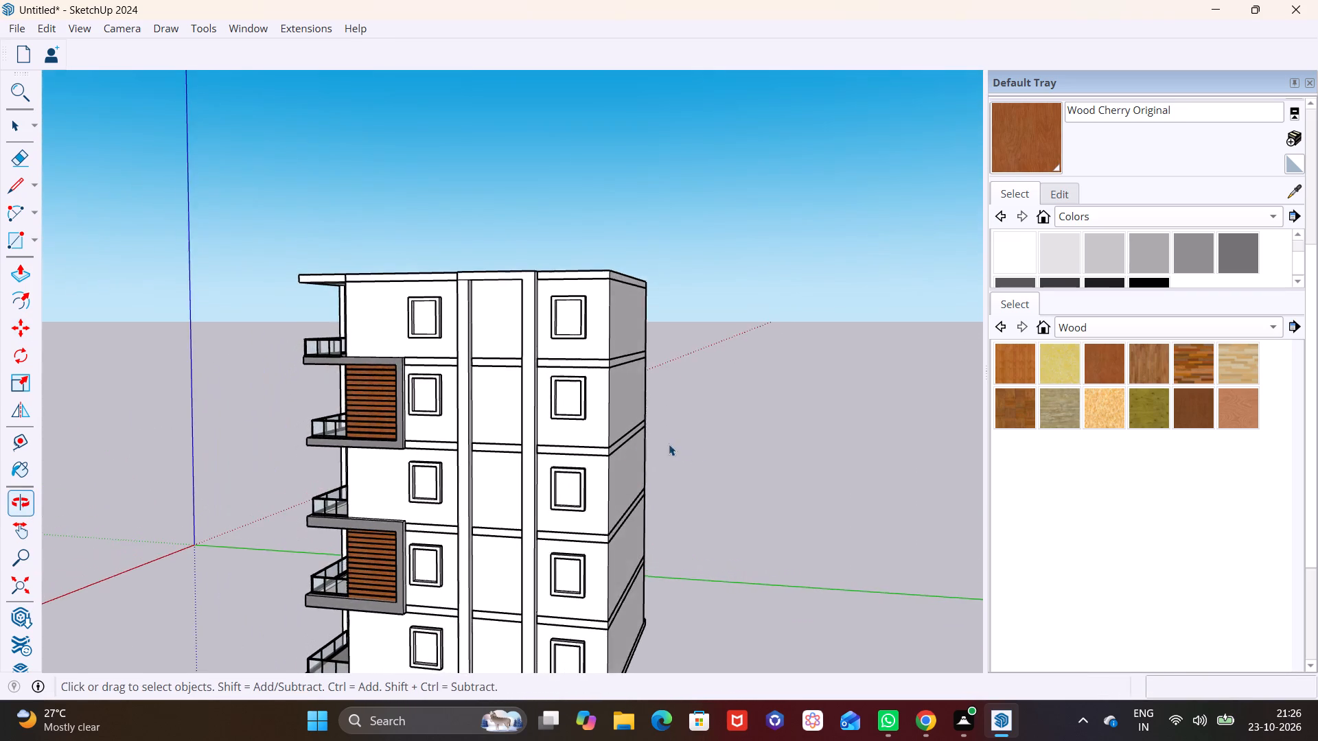
scroll(597, 438, down, 4)
middle_drag(518, 440, 545, 373)
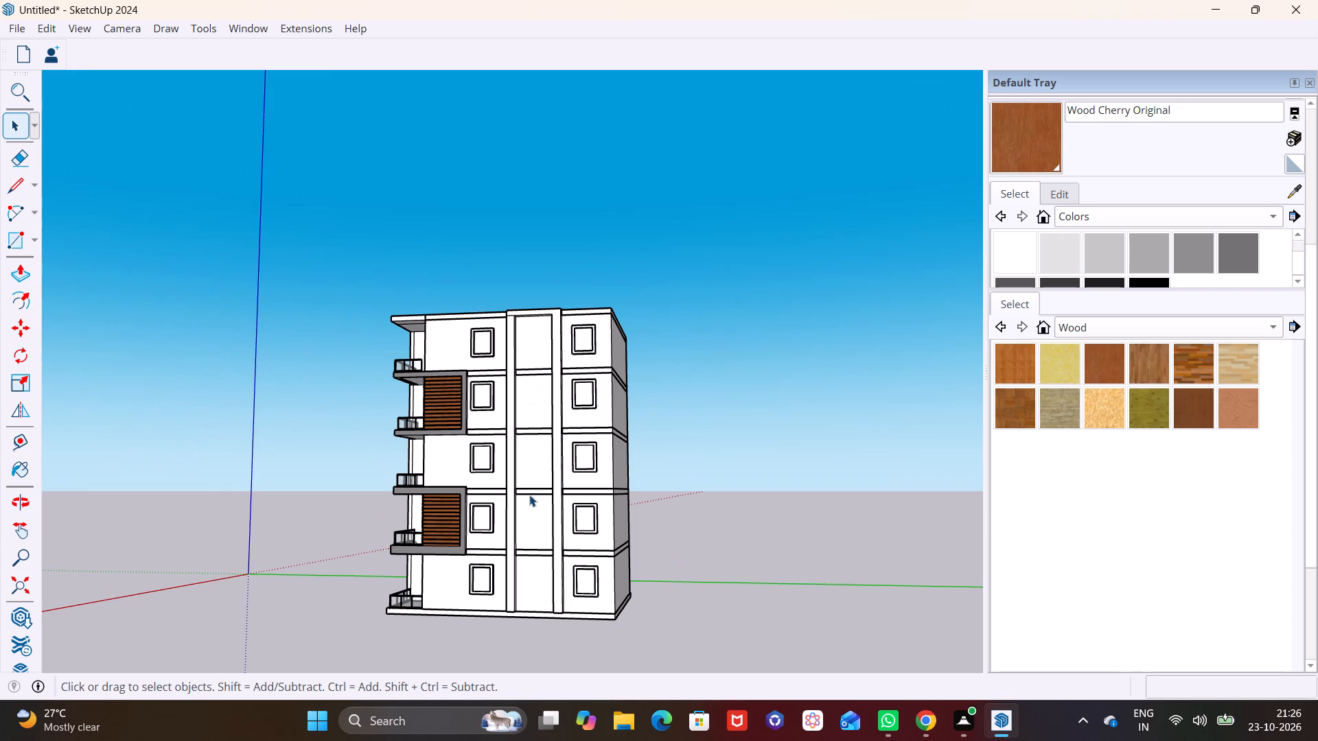
shift+middle_drag(599, 565, 598, 419)
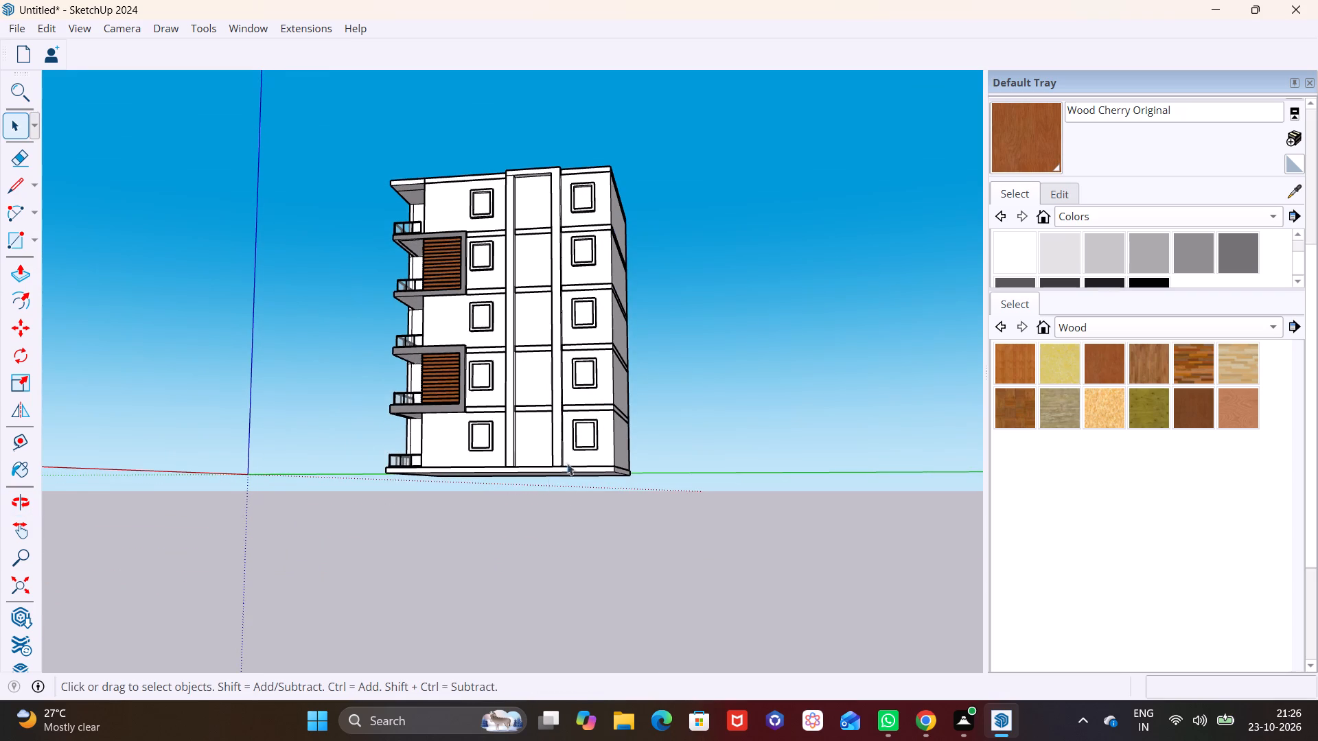
shift+middle_drag(535, 325, 559, 562)
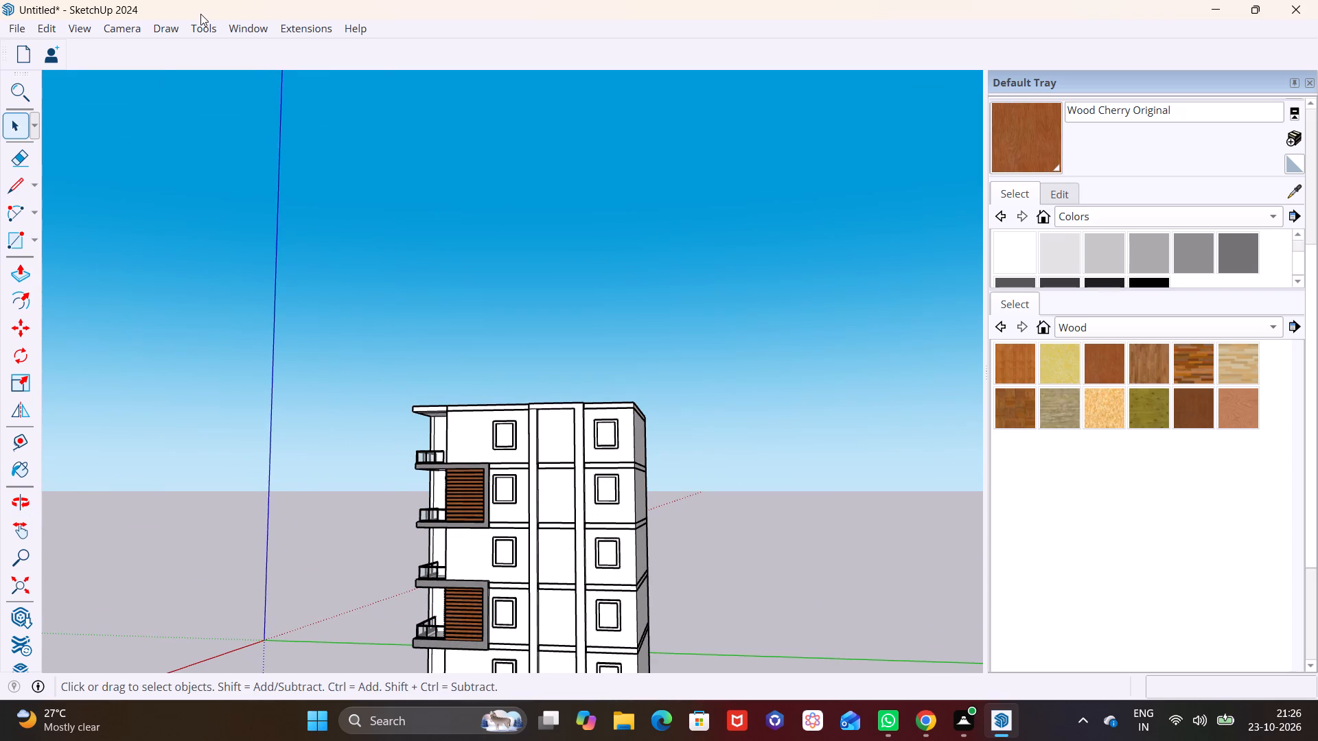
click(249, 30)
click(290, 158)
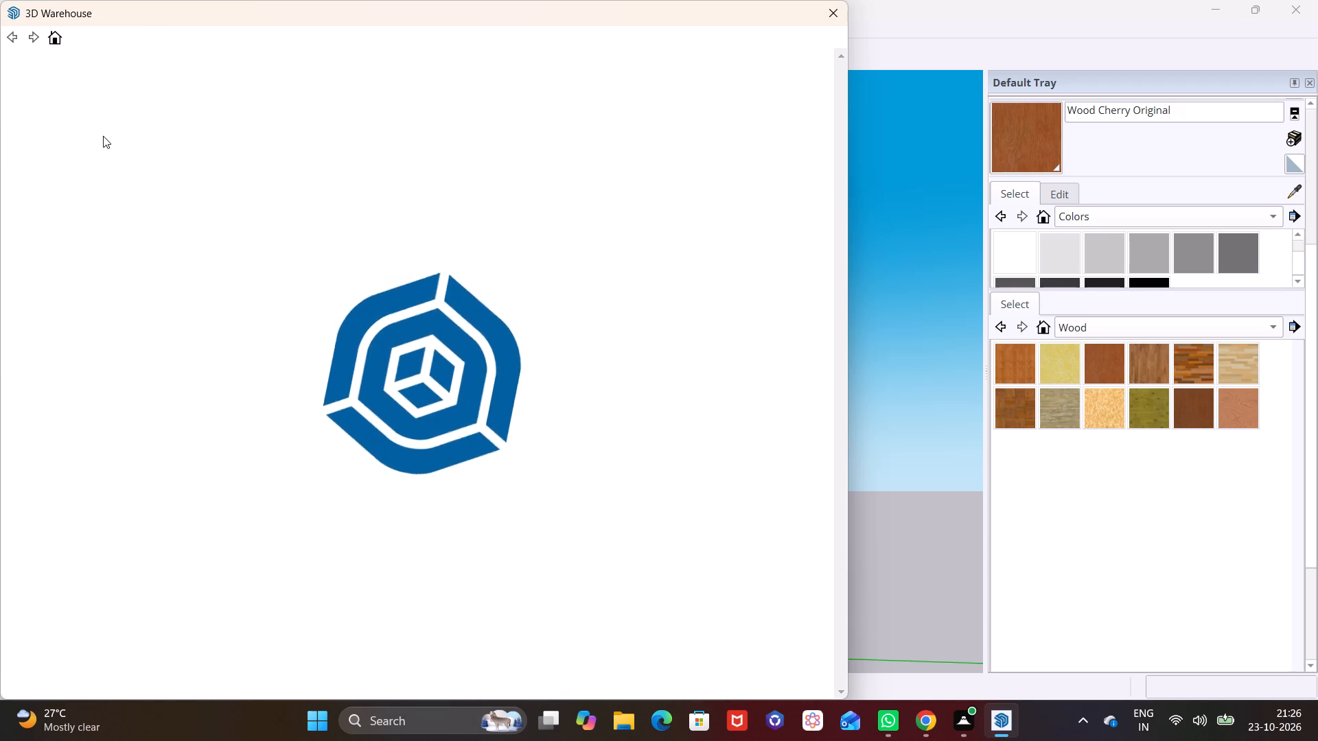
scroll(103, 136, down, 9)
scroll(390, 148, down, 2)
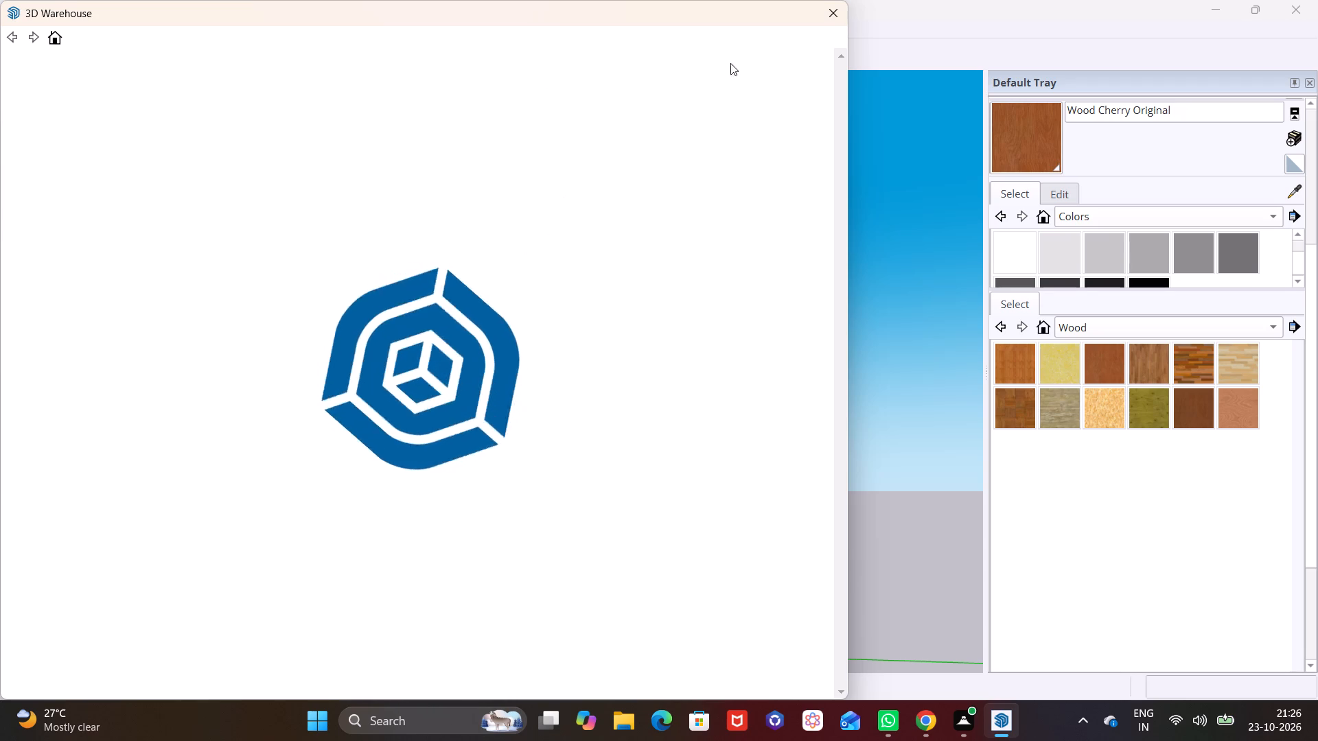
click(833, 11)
Reopen 3D Warehouse and browse the GLASS WINDOW model results for a suitable glass panel.
click(265, 24)
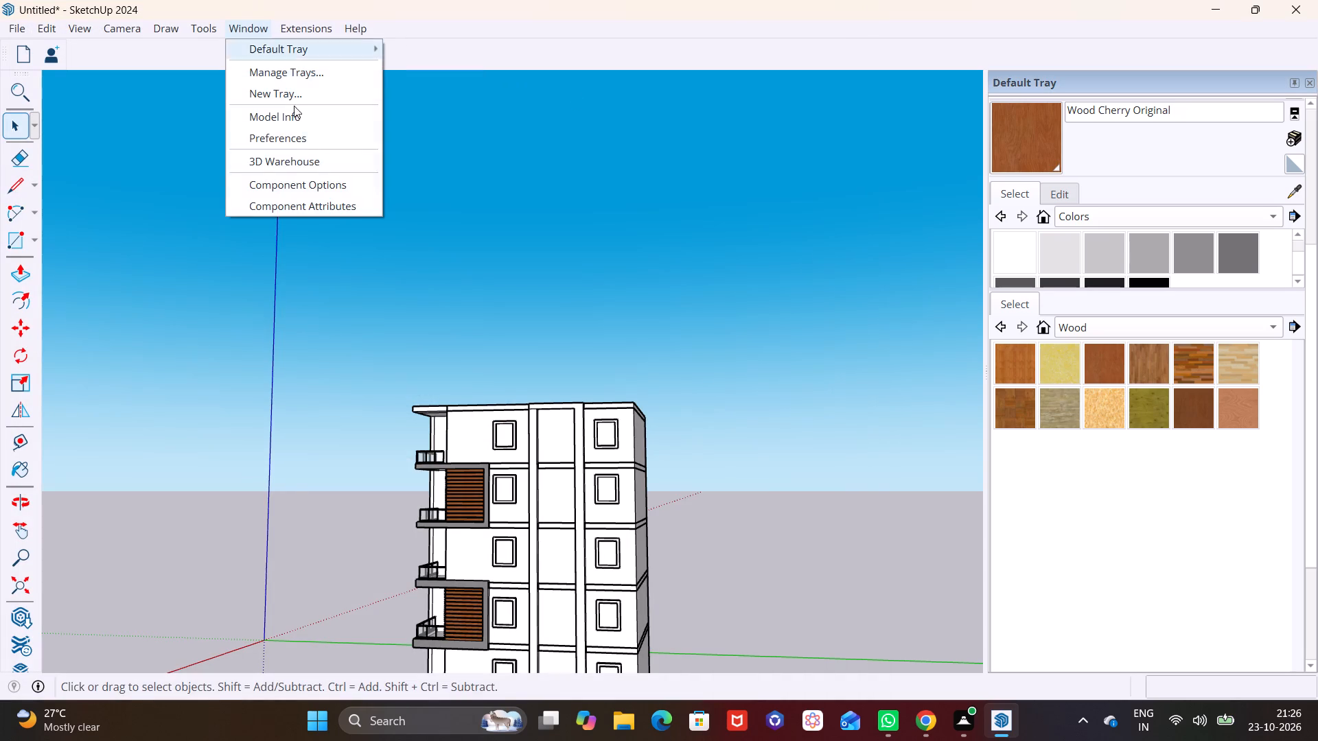
click(321, 164)
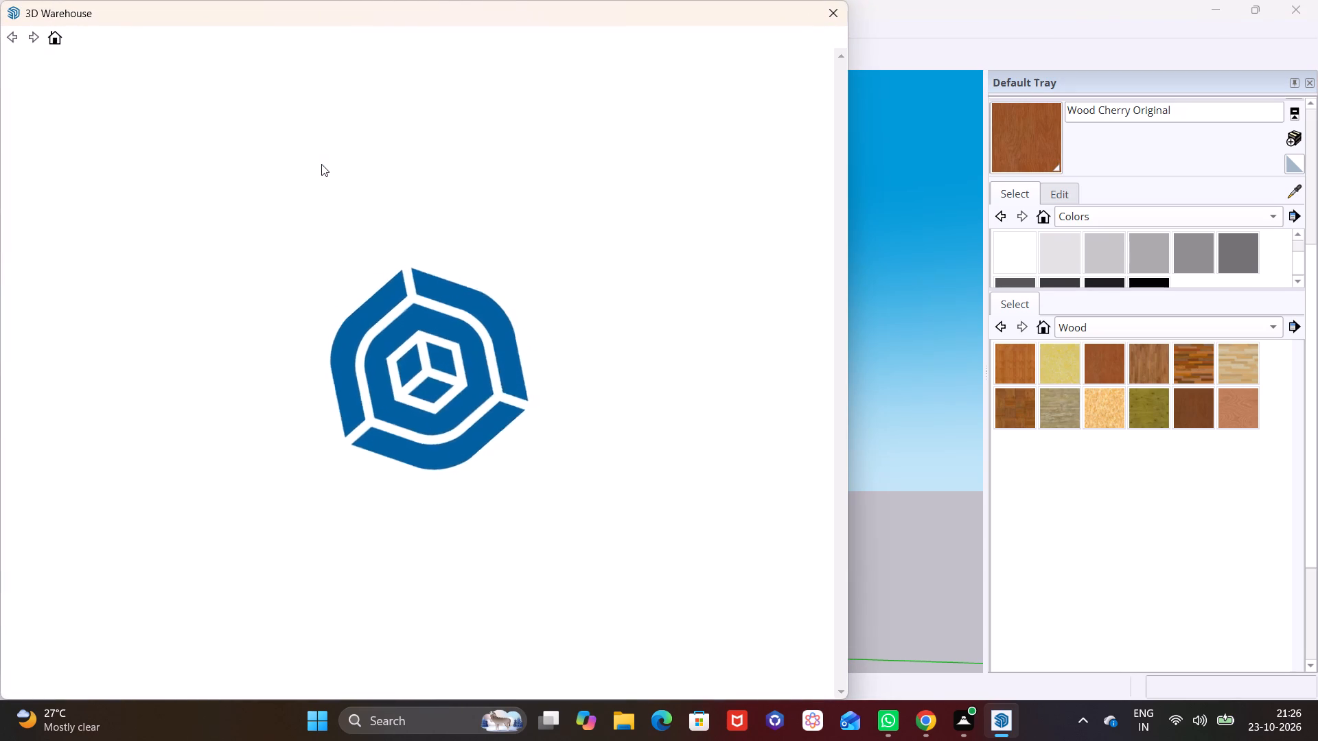
click(352, 73)
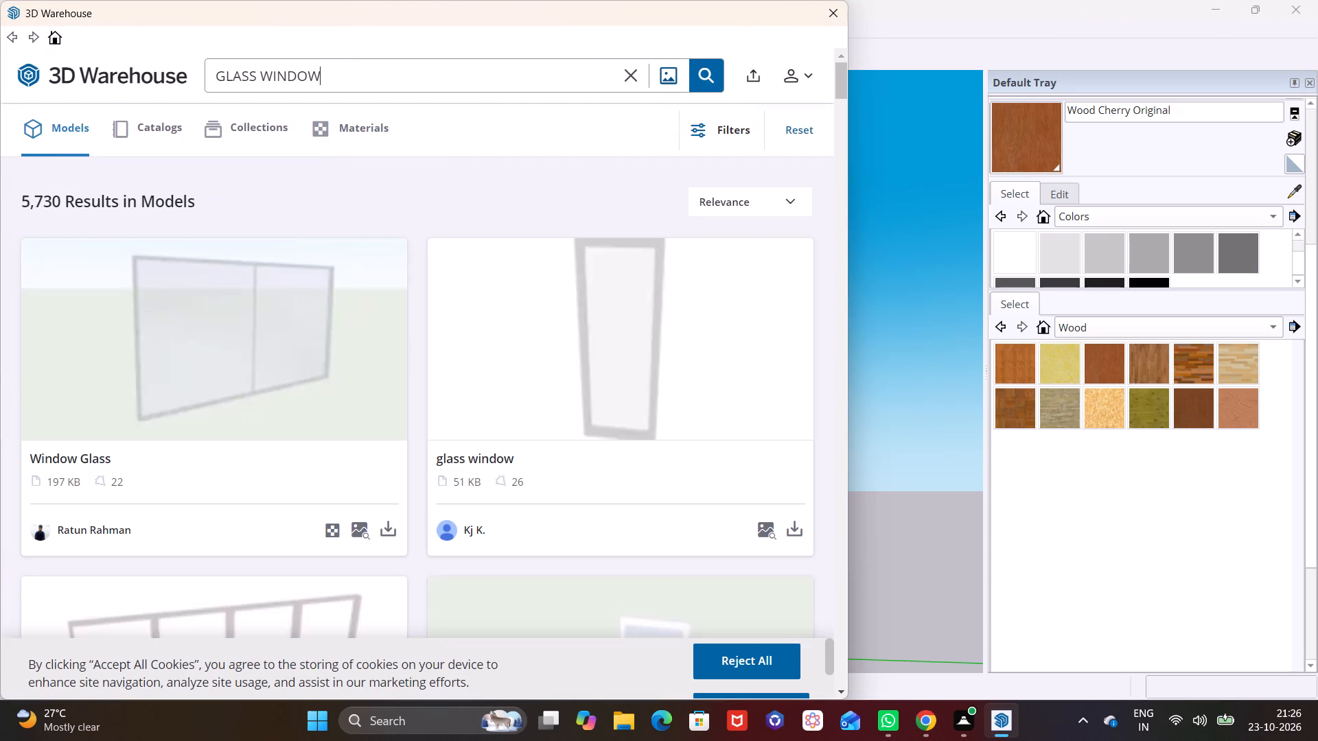
scroll(568, 213, down, 4)
scroll(610, 334, down, 6)
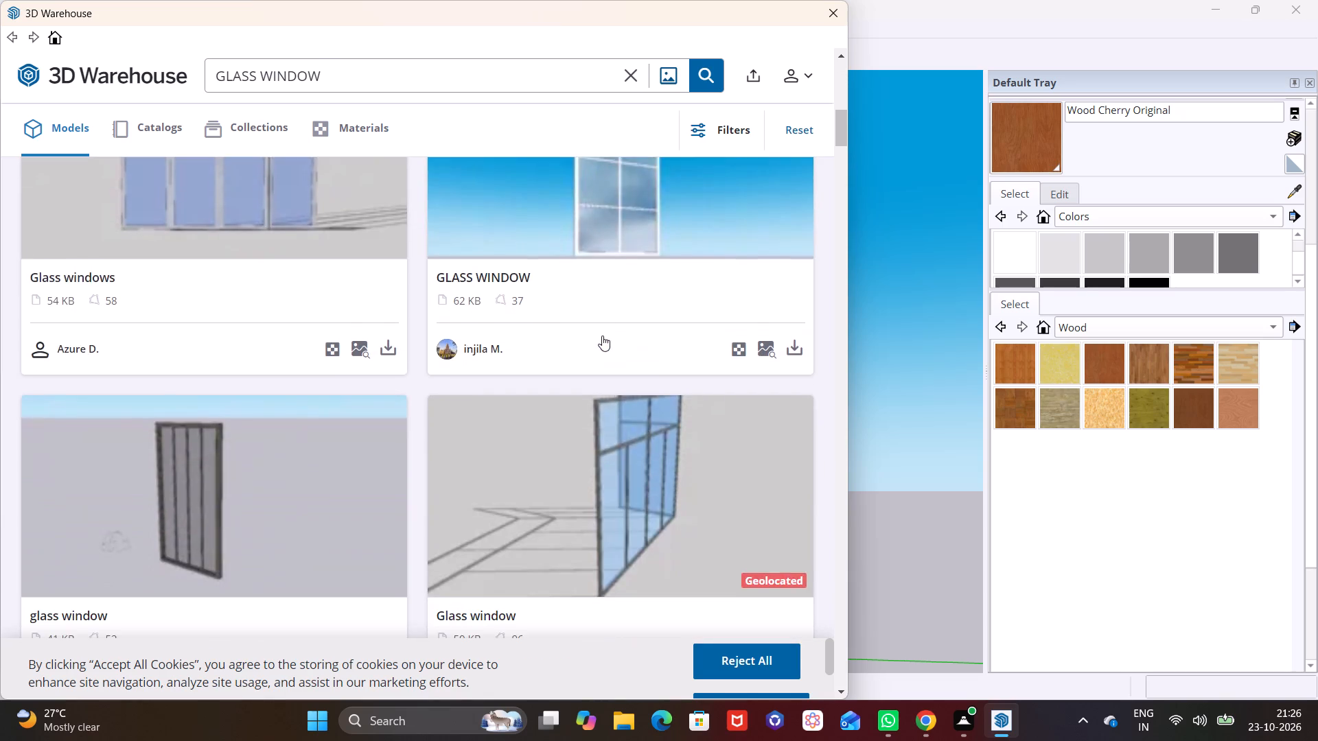
scroll(602, 336, down, 7)
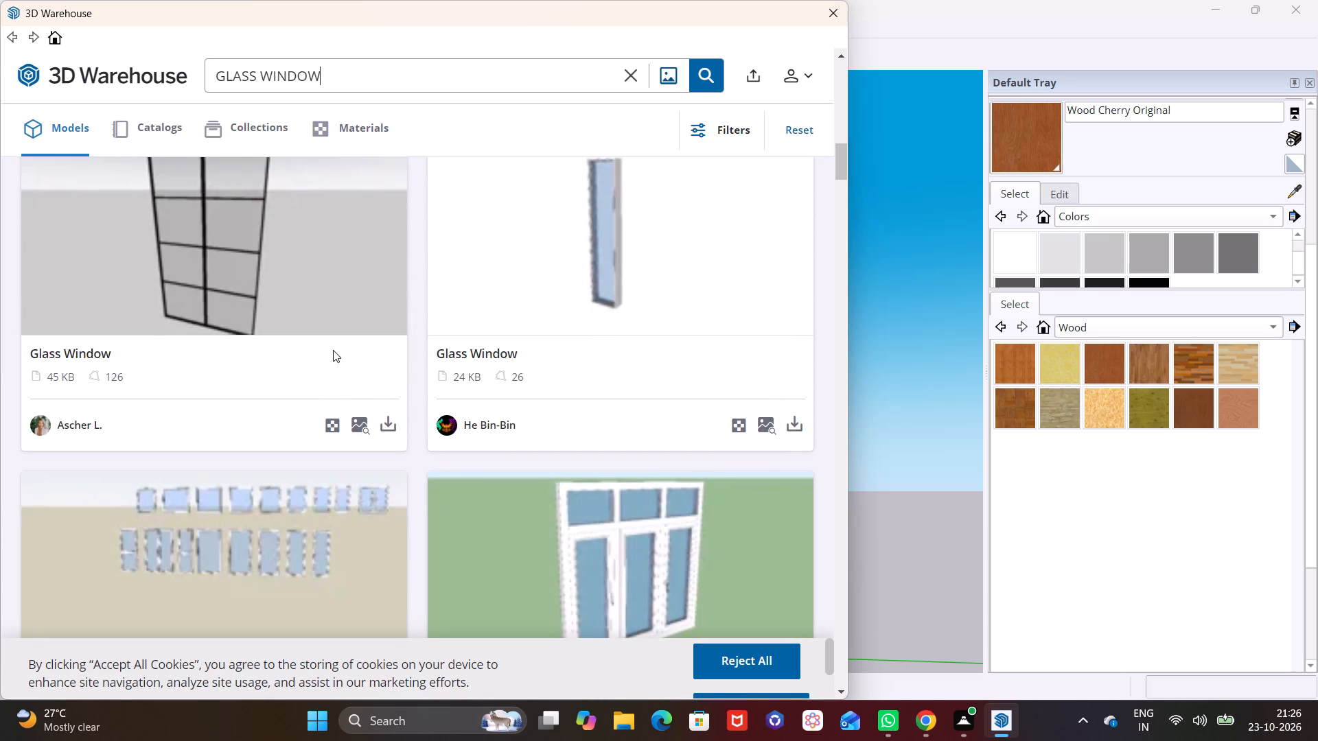
scroll(351, 366, down, 3)
scroll(454, 386, down, 4)
drag(610, 334, 682, 336)
scroll(684, 336, down, 1)
scroll(710, 397, down, 4)
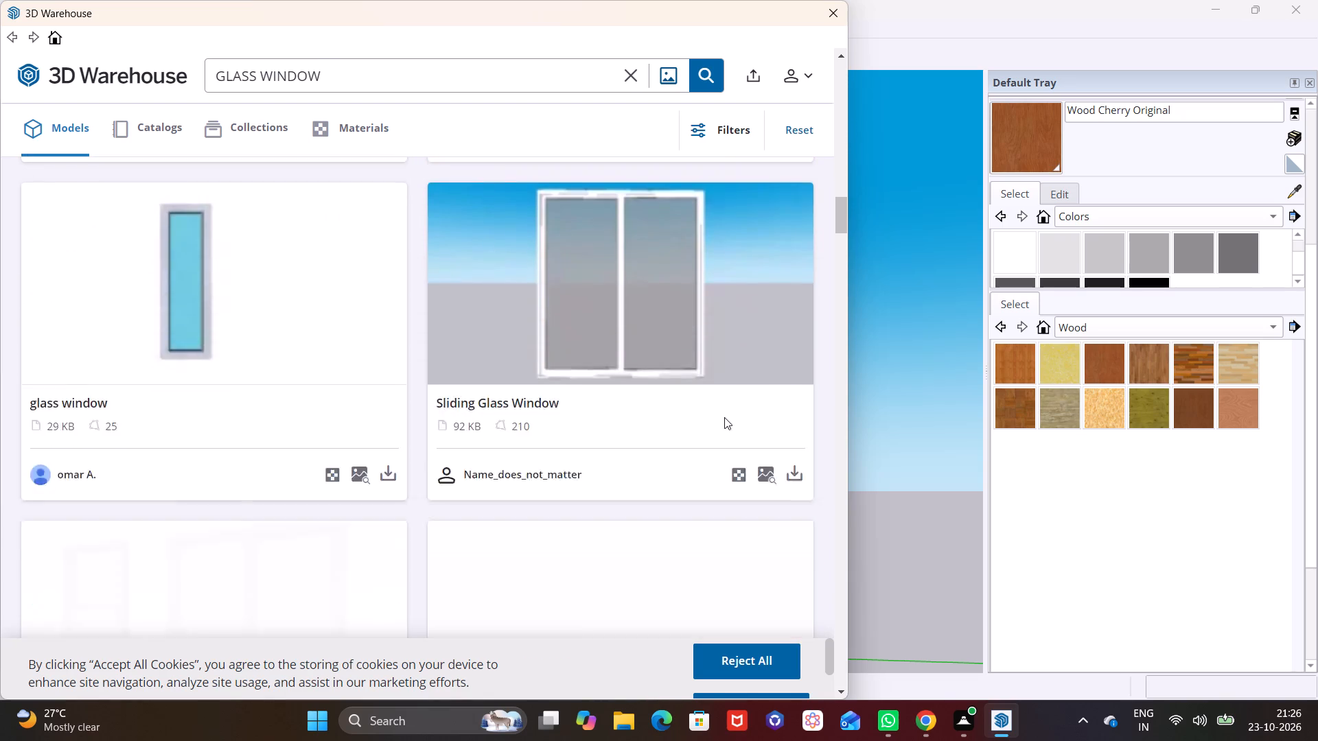
scroll(724, 417, down, 13)
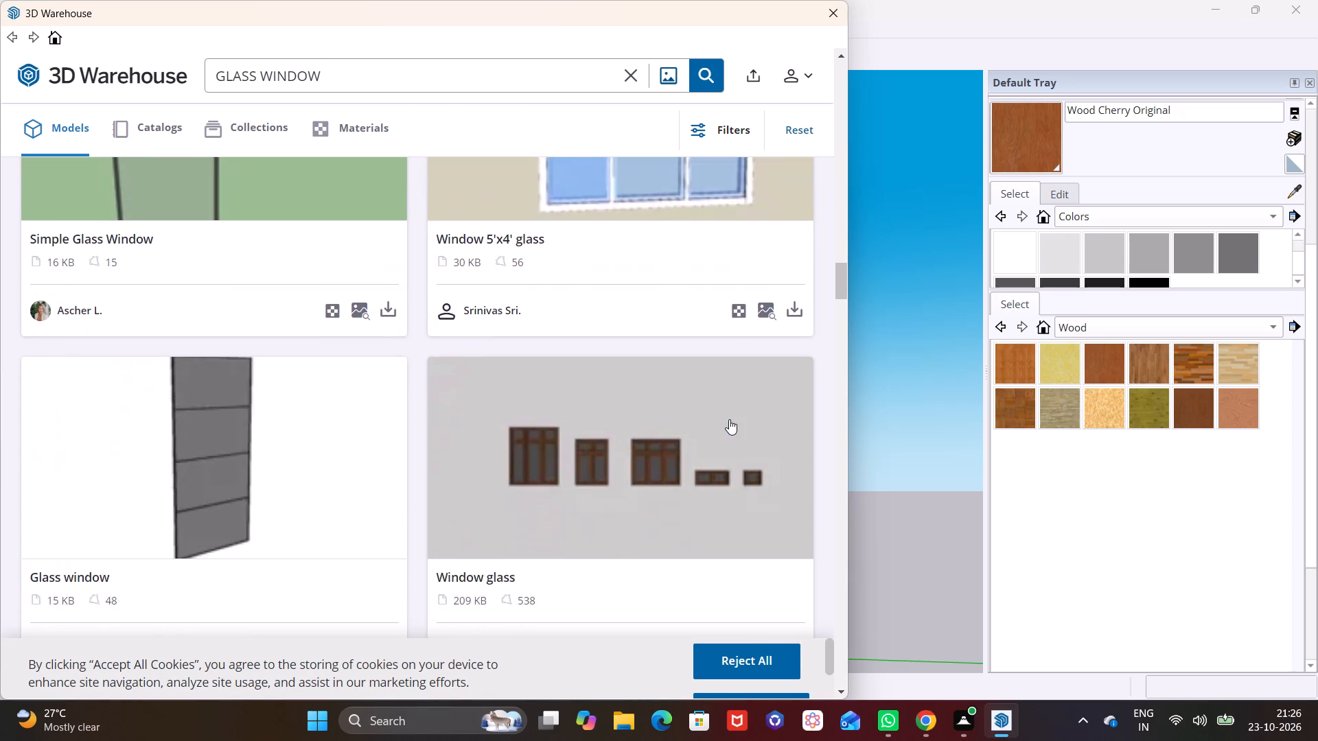
scroll(729, 419, down, 4)
scroll(582, 409, up, 4)
scroll(439, 571, down, 2)
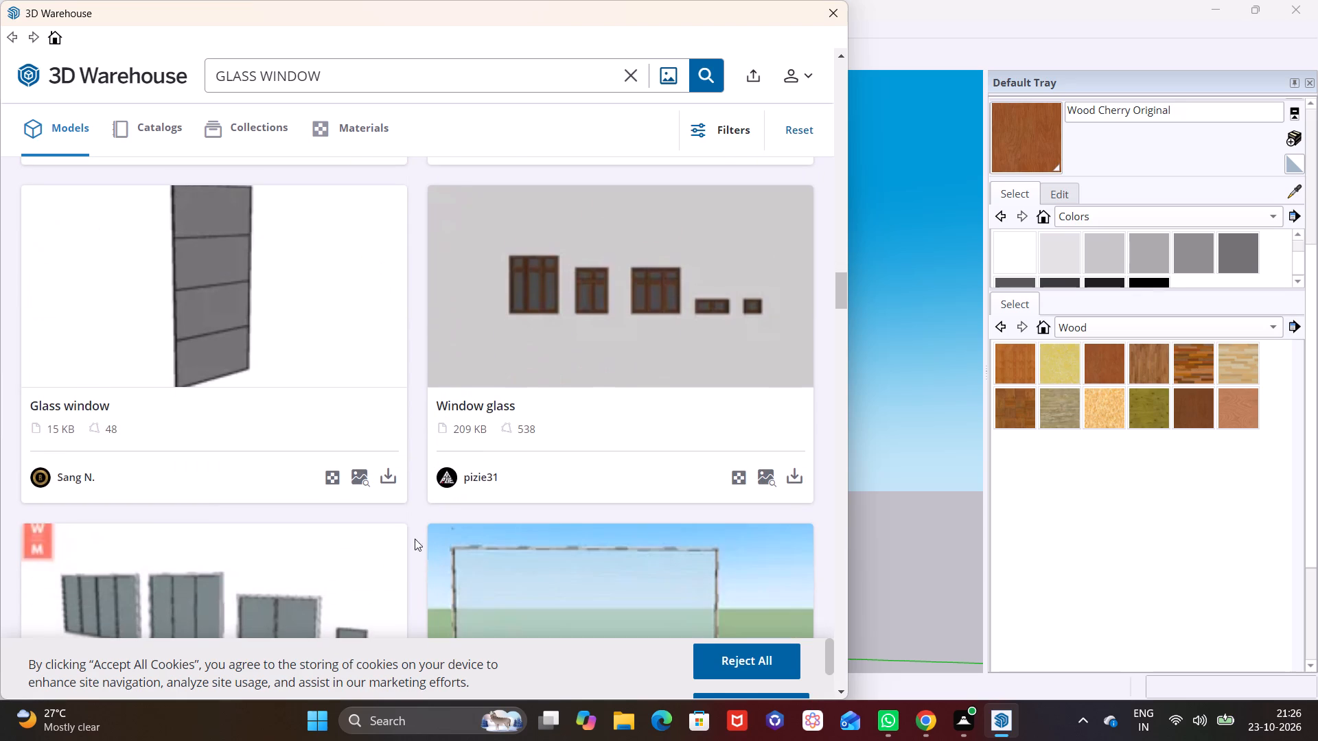
Load the tall four-pane grey "Glass window" (15 KB) into the model and place it on the building's flat roof.
click(388, 472)
click(358, 366)
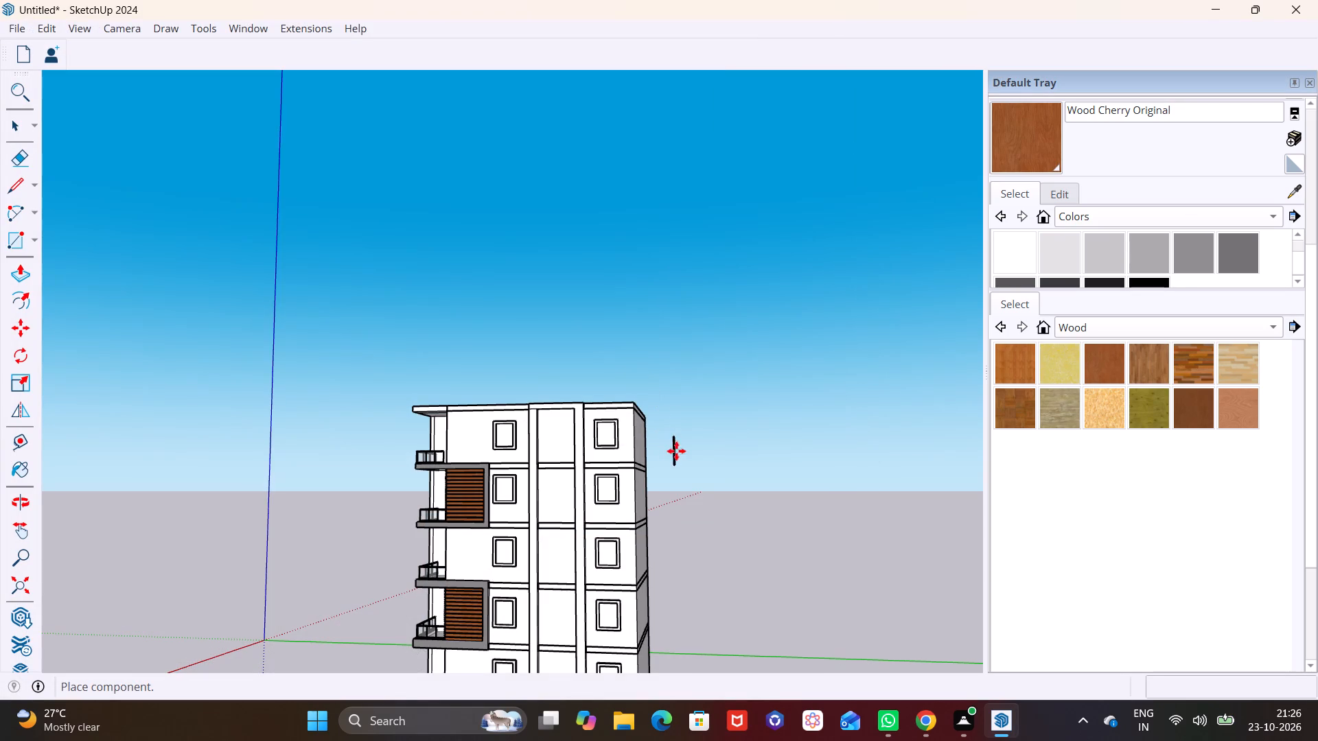
scroll(545, 458, up, 6)
scroll(556, 458, down, 5)
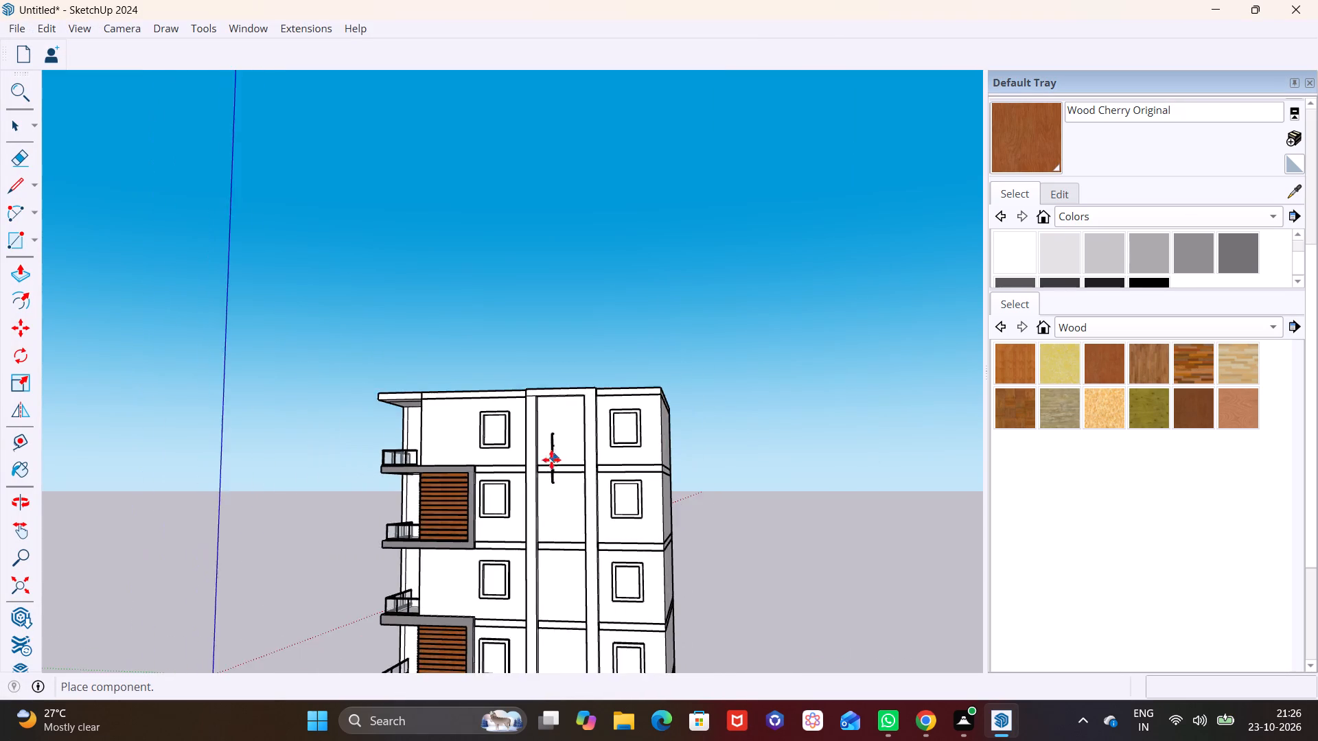
scroll(551, 460, down, 1)
middle_drag(543, 399, 469, 468)
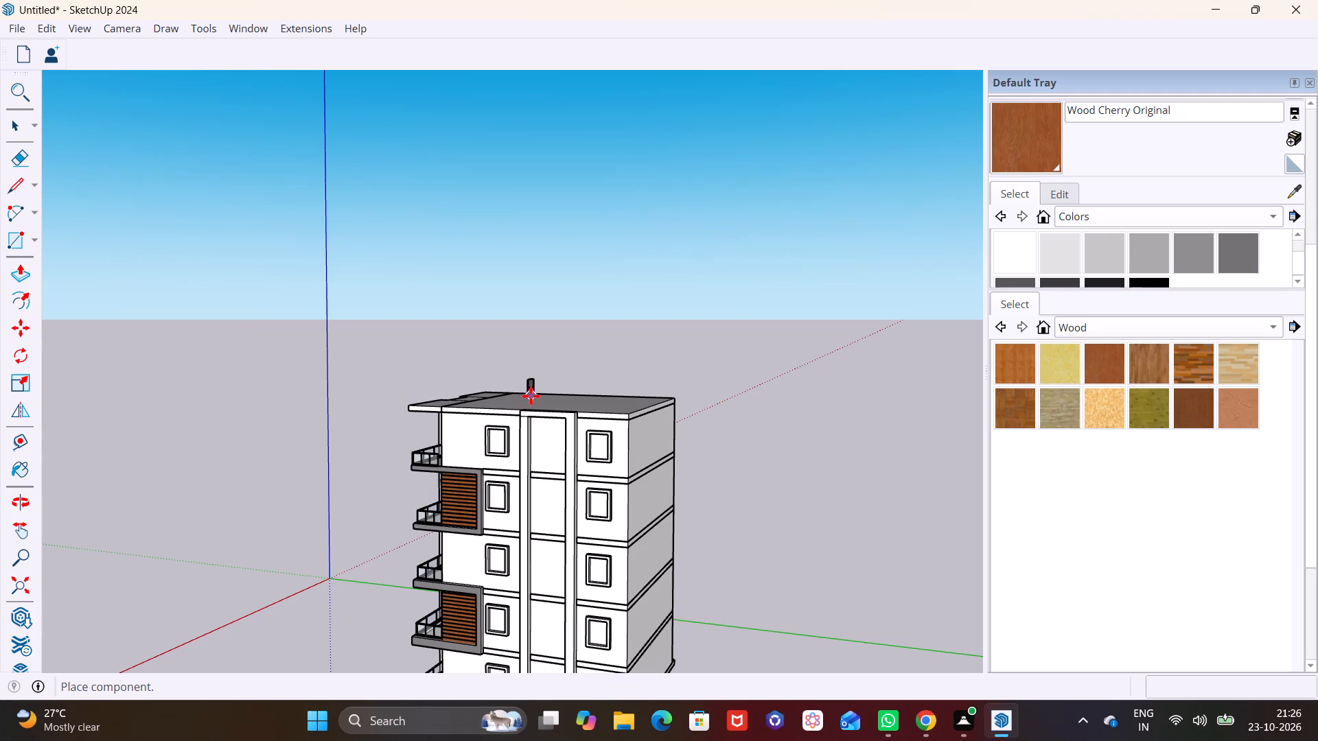
click(531, 396)
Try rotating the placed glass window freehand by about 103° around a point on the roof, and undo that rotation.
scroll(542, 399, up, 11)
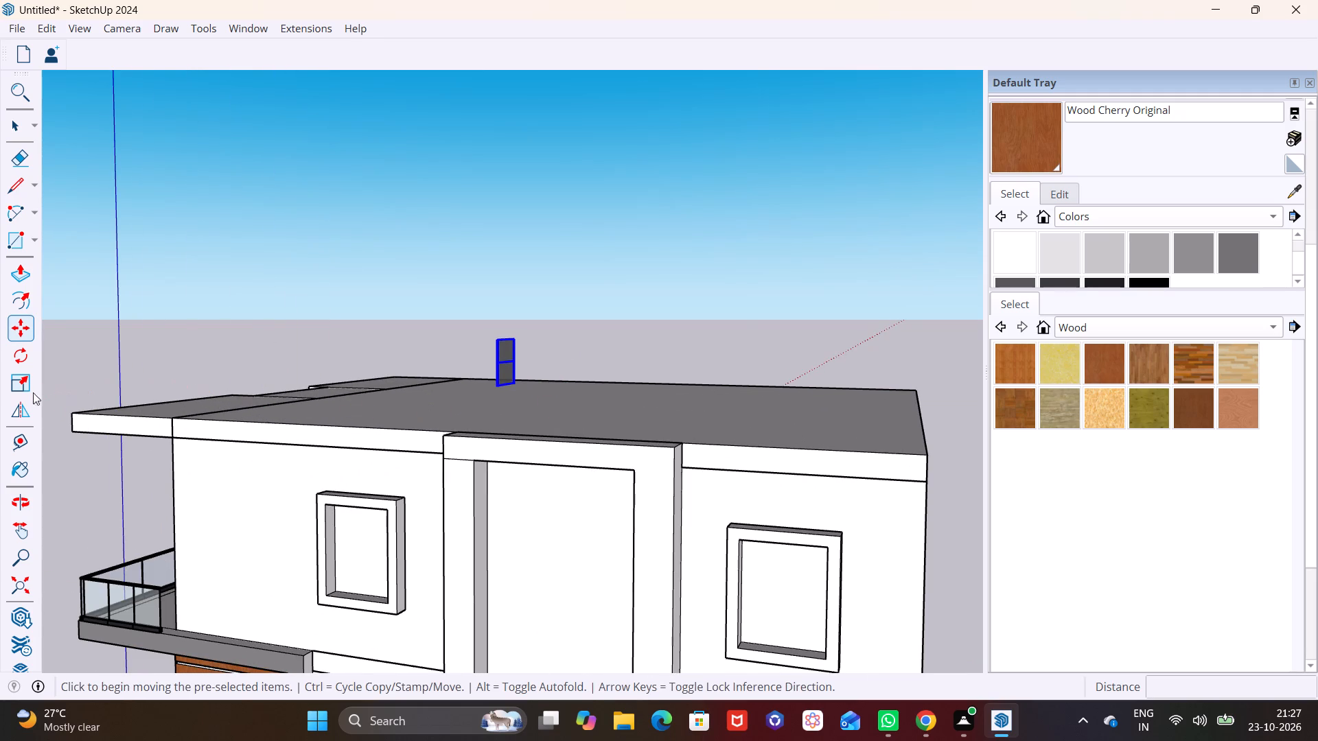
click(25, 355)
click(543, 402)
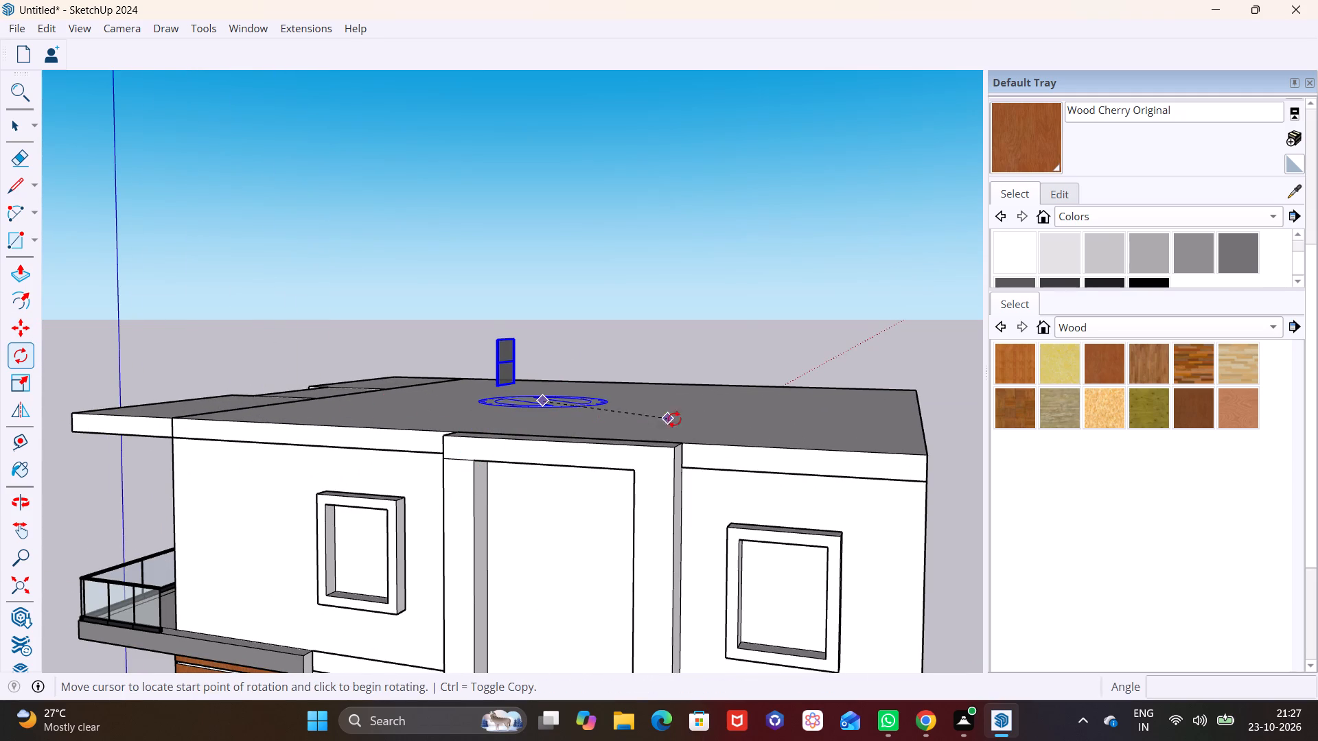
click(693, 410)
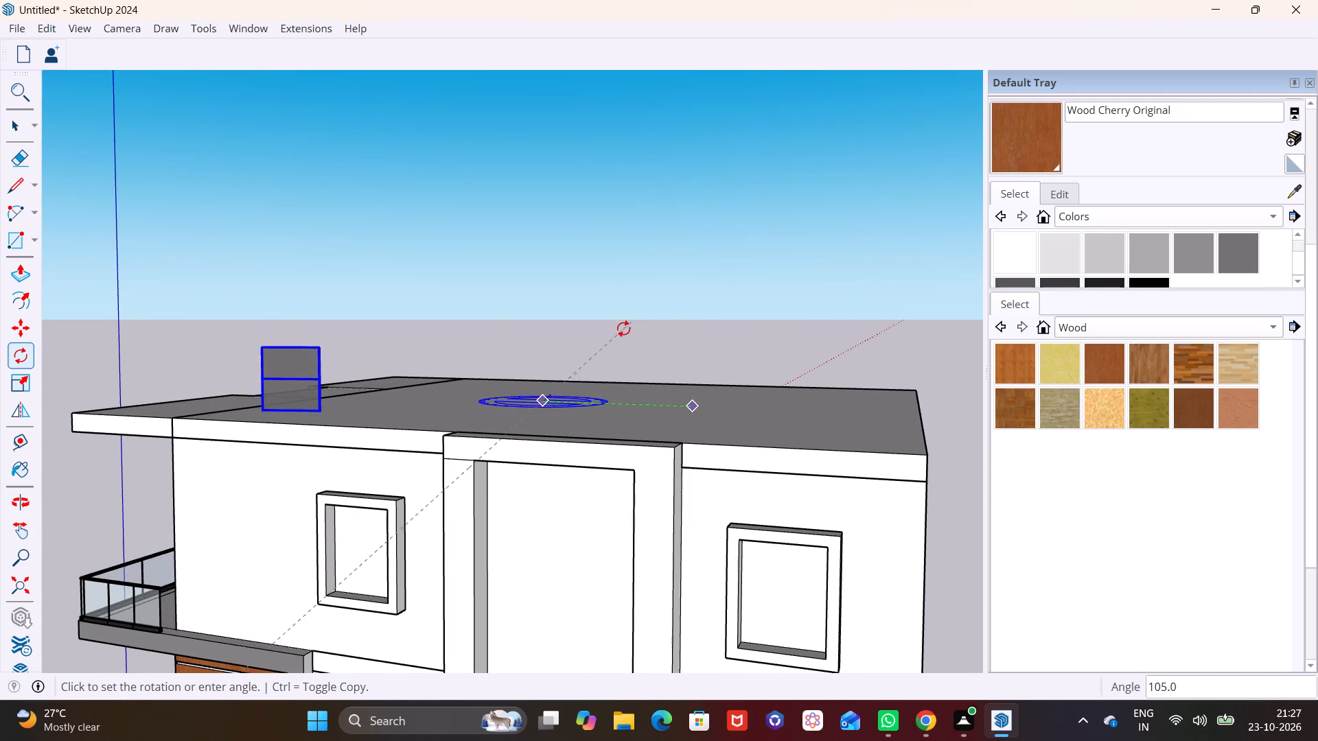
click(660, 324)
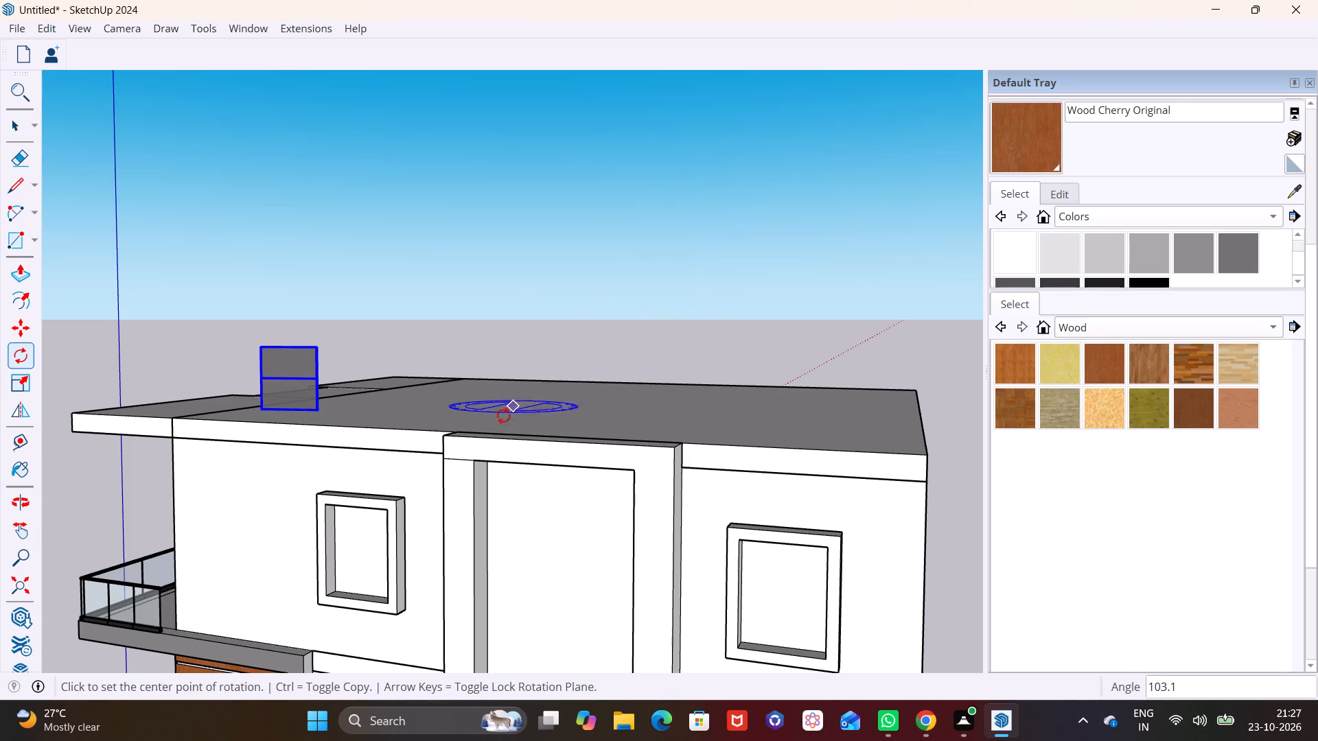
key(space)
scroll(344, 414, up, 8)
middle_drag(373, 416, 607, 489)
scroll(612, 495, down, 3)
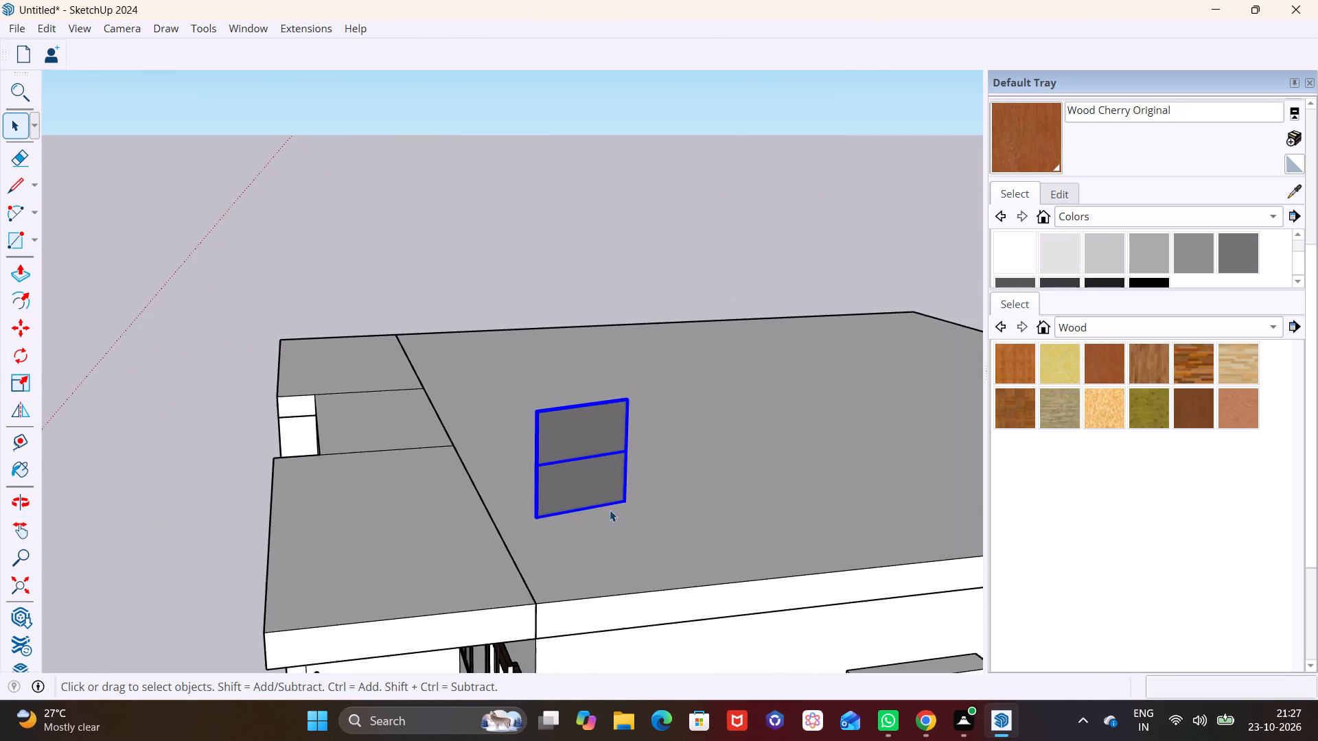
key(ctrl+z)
Rotate the glass window 90° horizontally on the roof so that it runs parallel to the framed facade.
middle_drag(656, 484, 437, 478)
shift+middle_drag(552, 403, 356, 513)
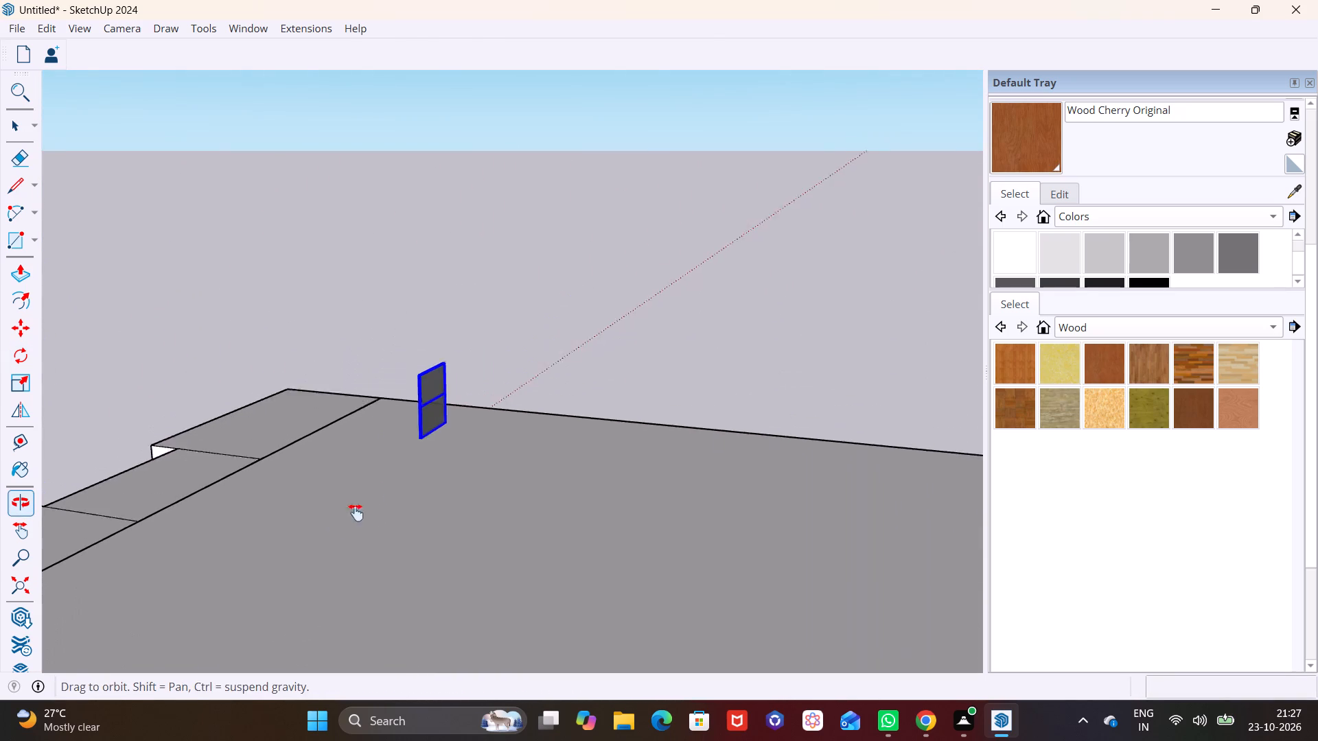
shift+middle_drag(356, 513, 327, 530)
click(23, 353)
click(433, 568)
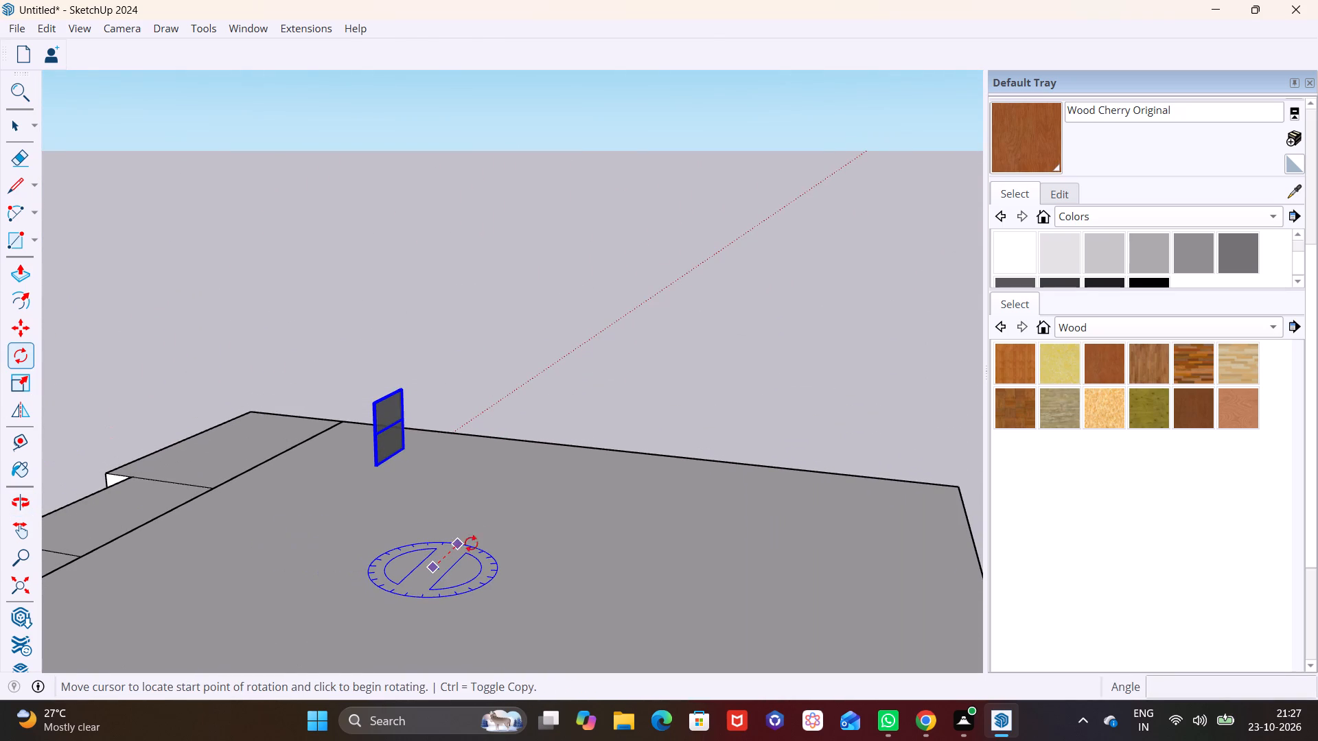
click(498, 517)
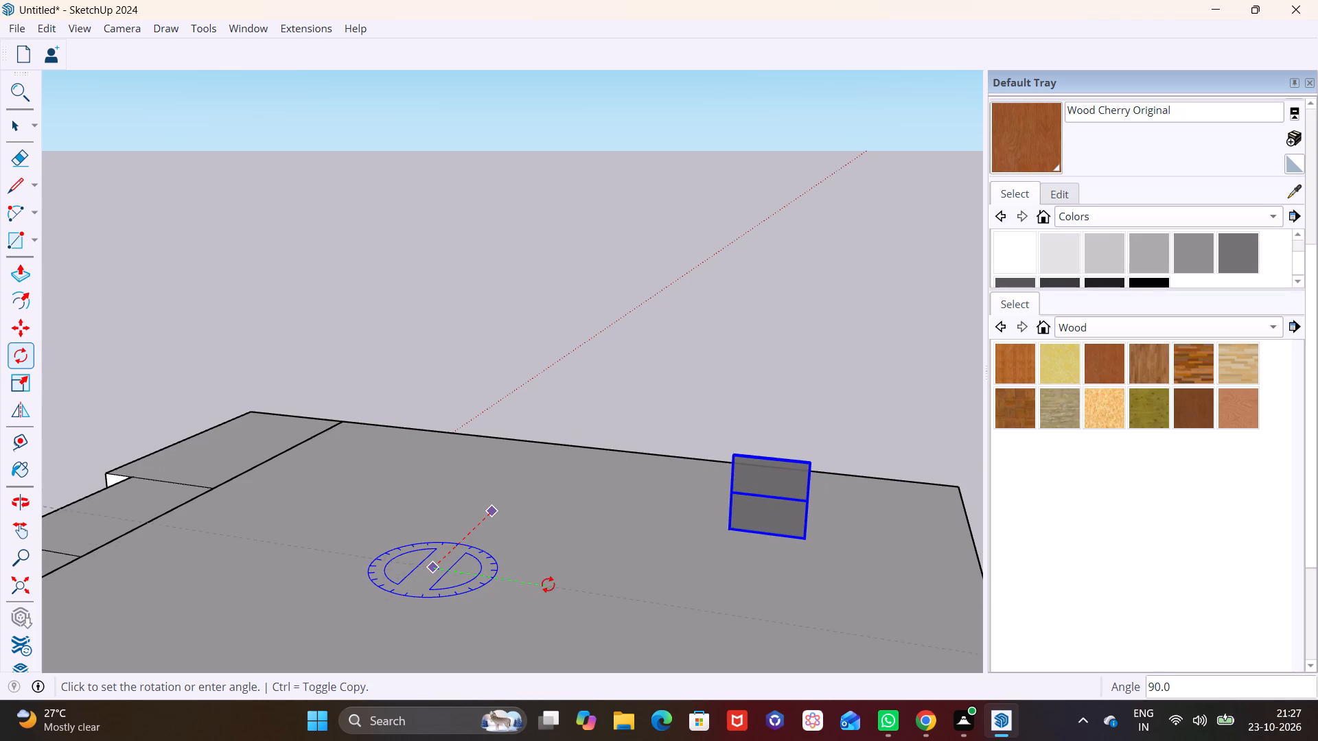
click(548, 585)
Move the glass window from the roof down onto the top-storey wall inside the framed pillar bay.
key(m)
click(812, 537)
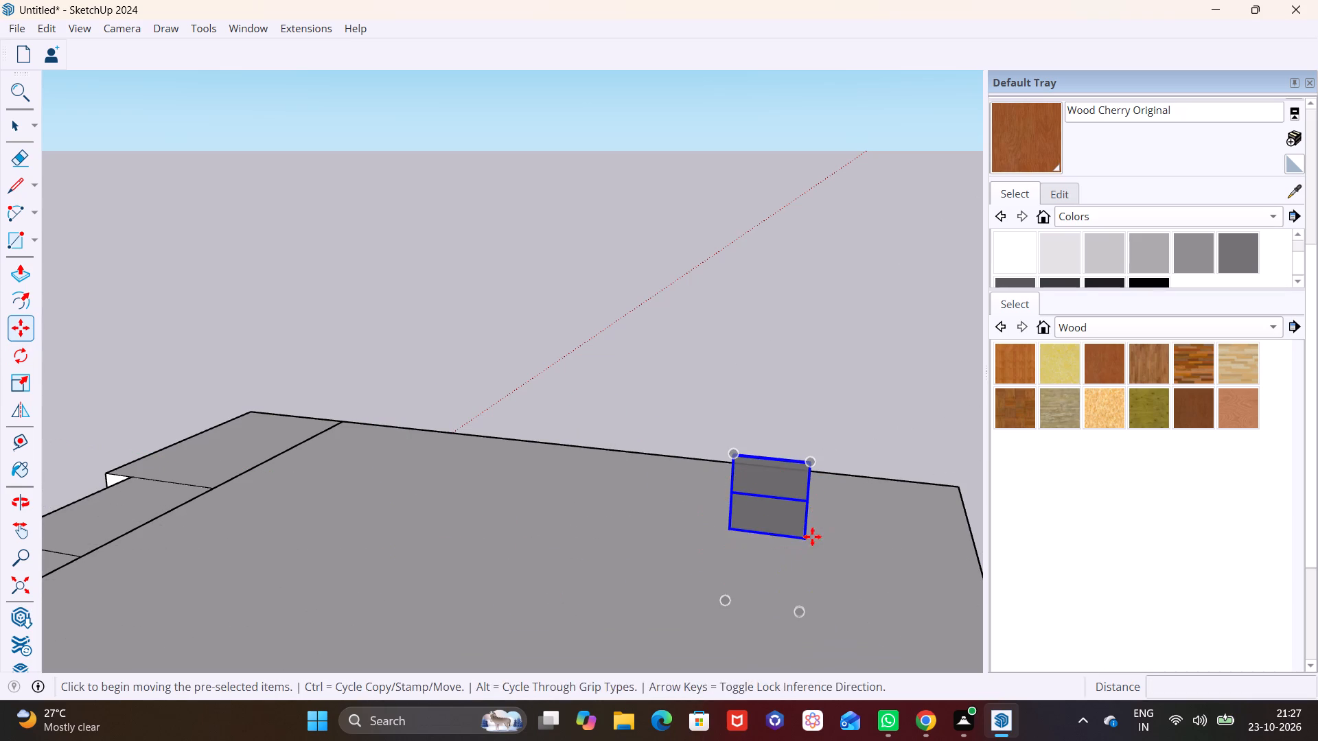
scroll(703, 675, down, 2)
shift+middle_drag(700, 626, 754, 436)
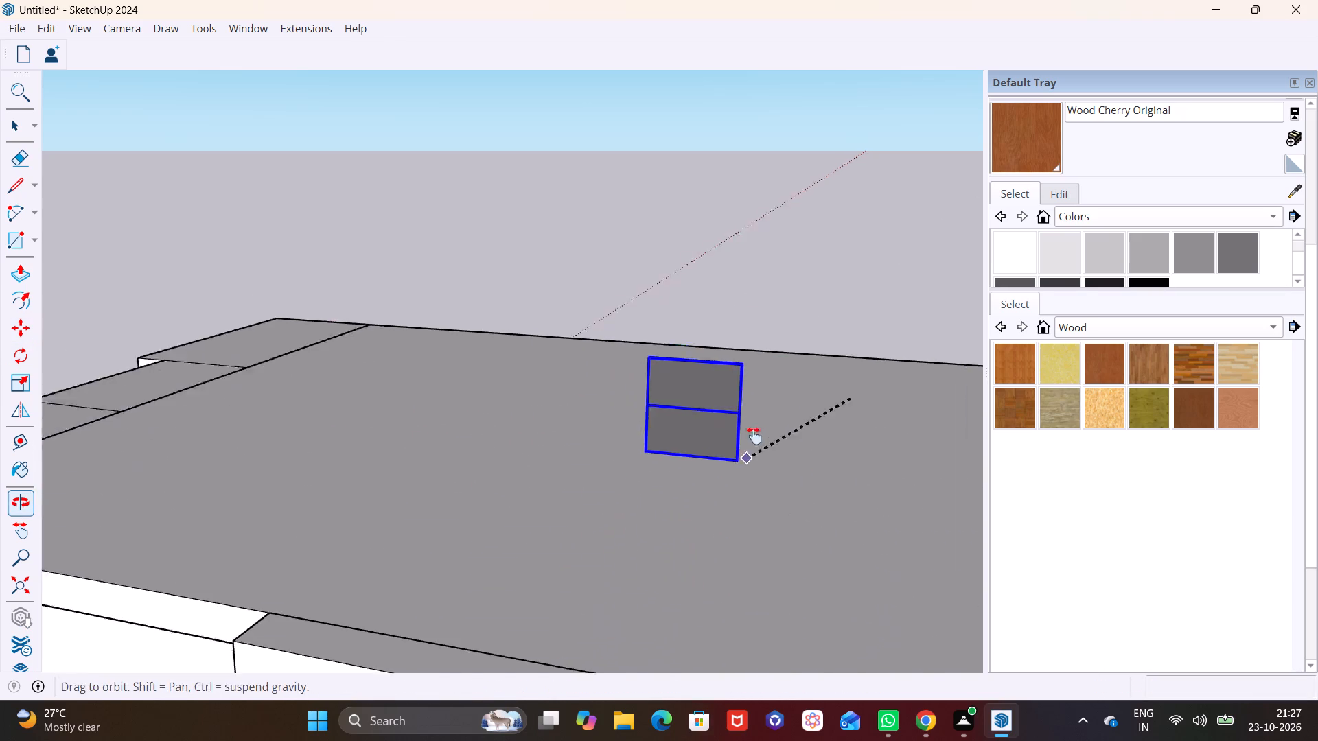
shift+middle_drag(754, 436, 772, 373)
shift+middle_drag(539, 672, 668, 492)
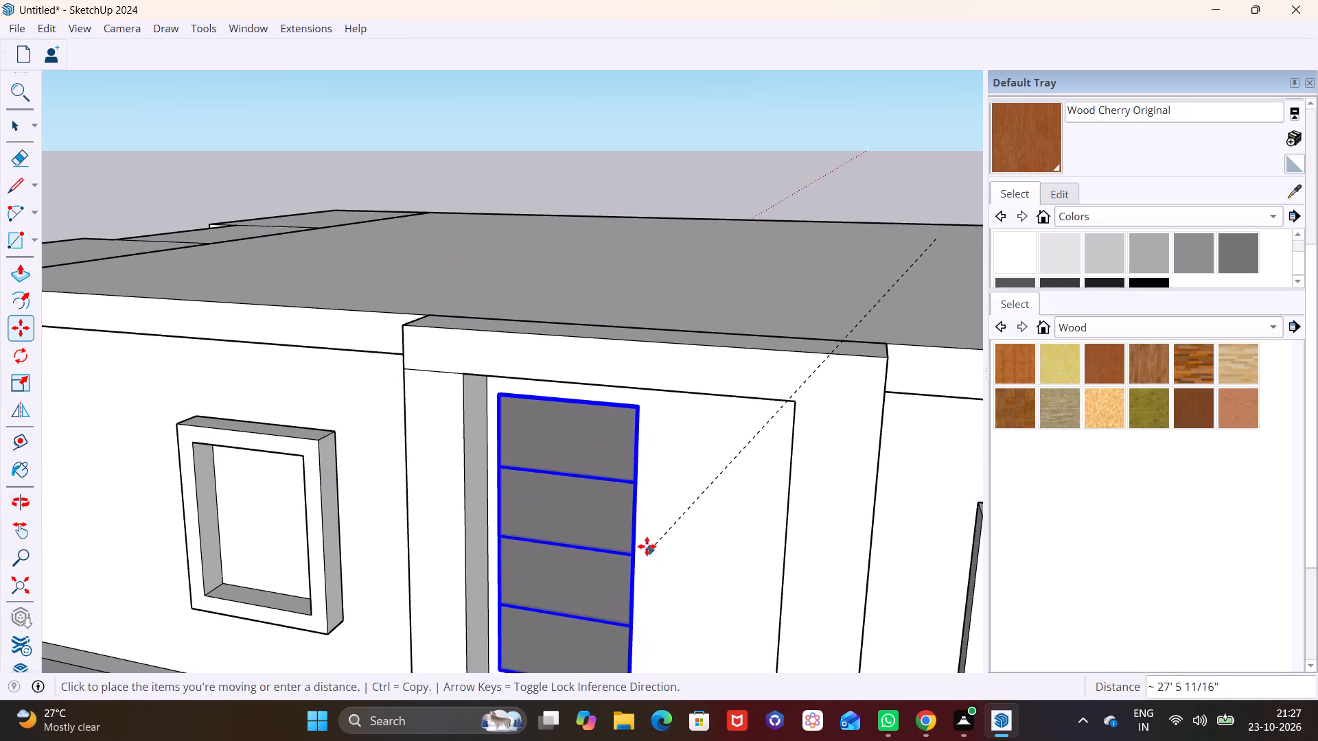
click(656, 538)
Scale the glass window's width by about 1.97 so its extension-side edge meets the framed bay's inner pillar edge.
shift+middle_drag(688, 572, 643, 452)
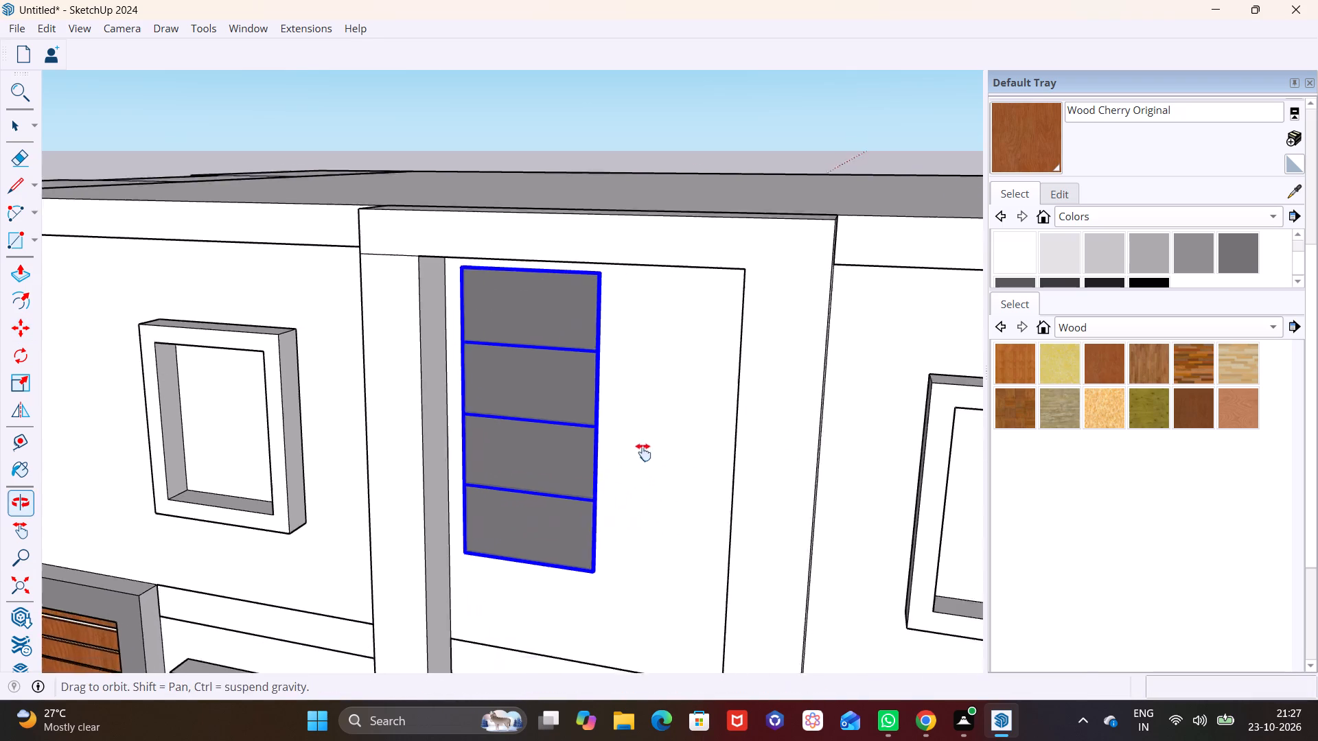
shift+middle_drag(643, 452, 637, 438)
scroll(614, 431, up, 3)
click(21, 384)
middle_drag(579, 447, 483, 452)
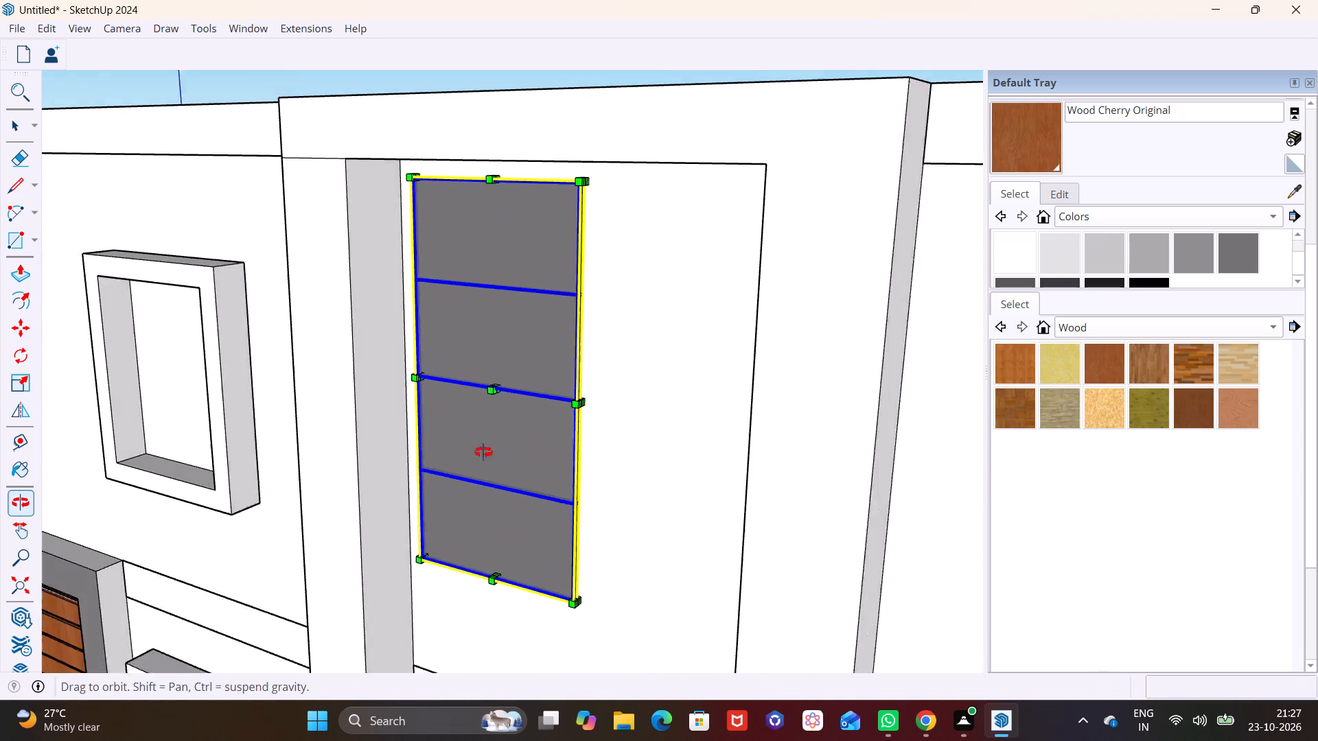
middle_drag(483, 452, 424, 458)
scroll(437, 458, up, 1)
scroll(624, 432, up, 5)
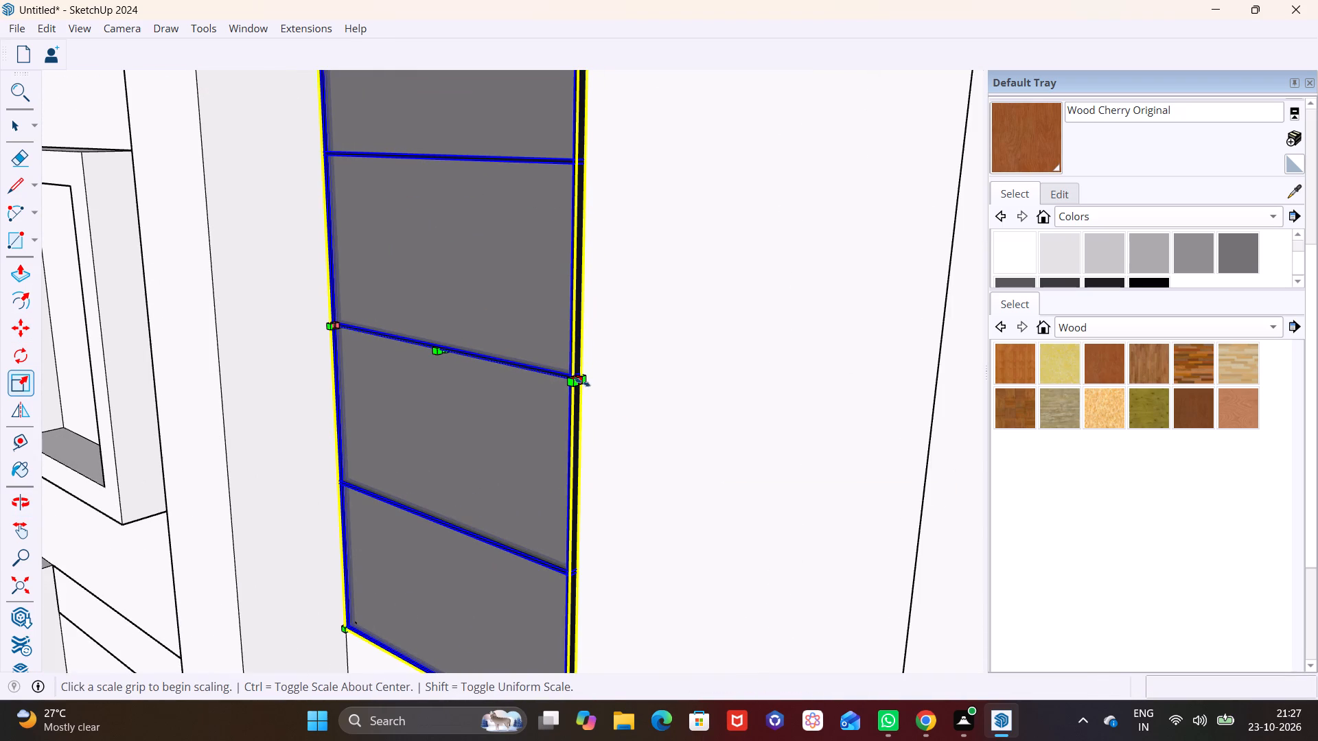
click(582, 382)
click(932, 436)
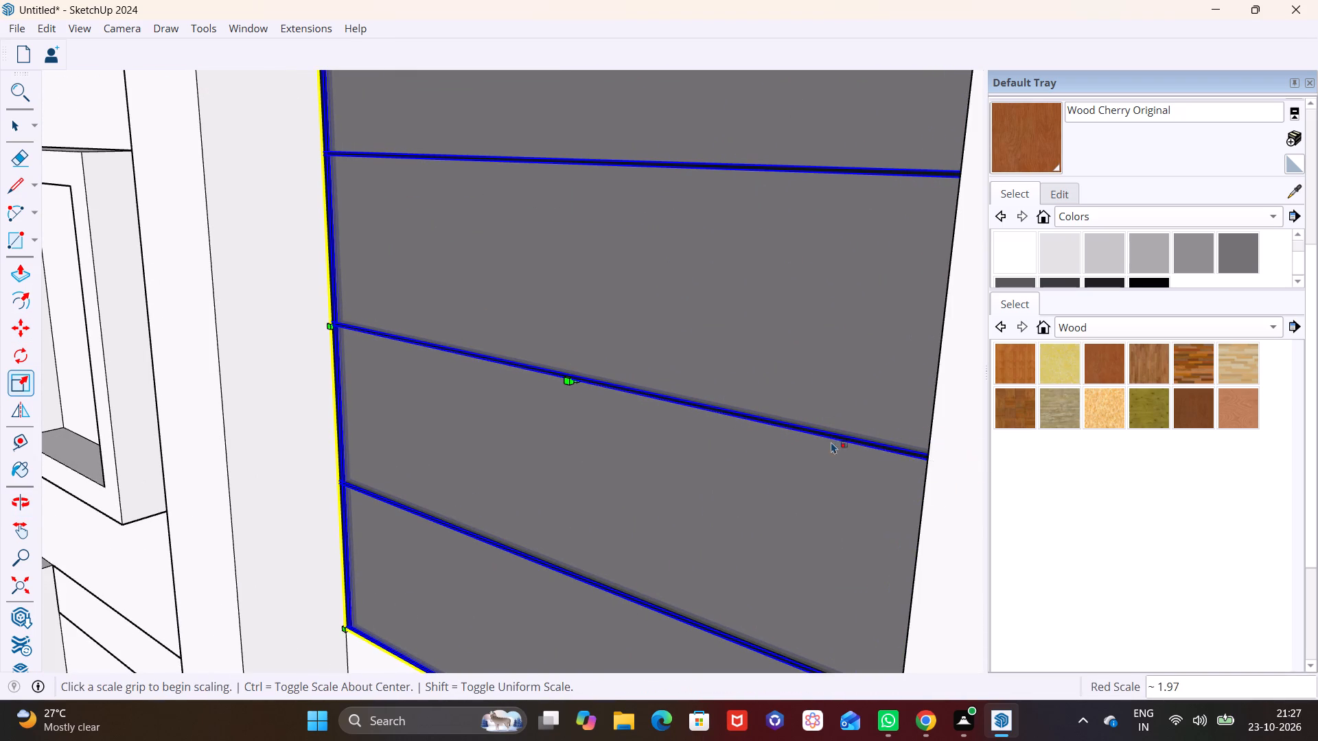
Scale the glass window's height upward until its top edge meets the underside of the bay's frame.
scroll(708, 427, down, 3)
middle_drag(522, 432, 796, 422)
scroll(794, 423, down, 5)
middle_drag(802, 415, 433, 381)
scroll(639, 167, up, 6)
middle_drag(548, 158, 483, 215)
scroll(551, 125, up, 1)
middle_drag(551, 125, 463, 271)
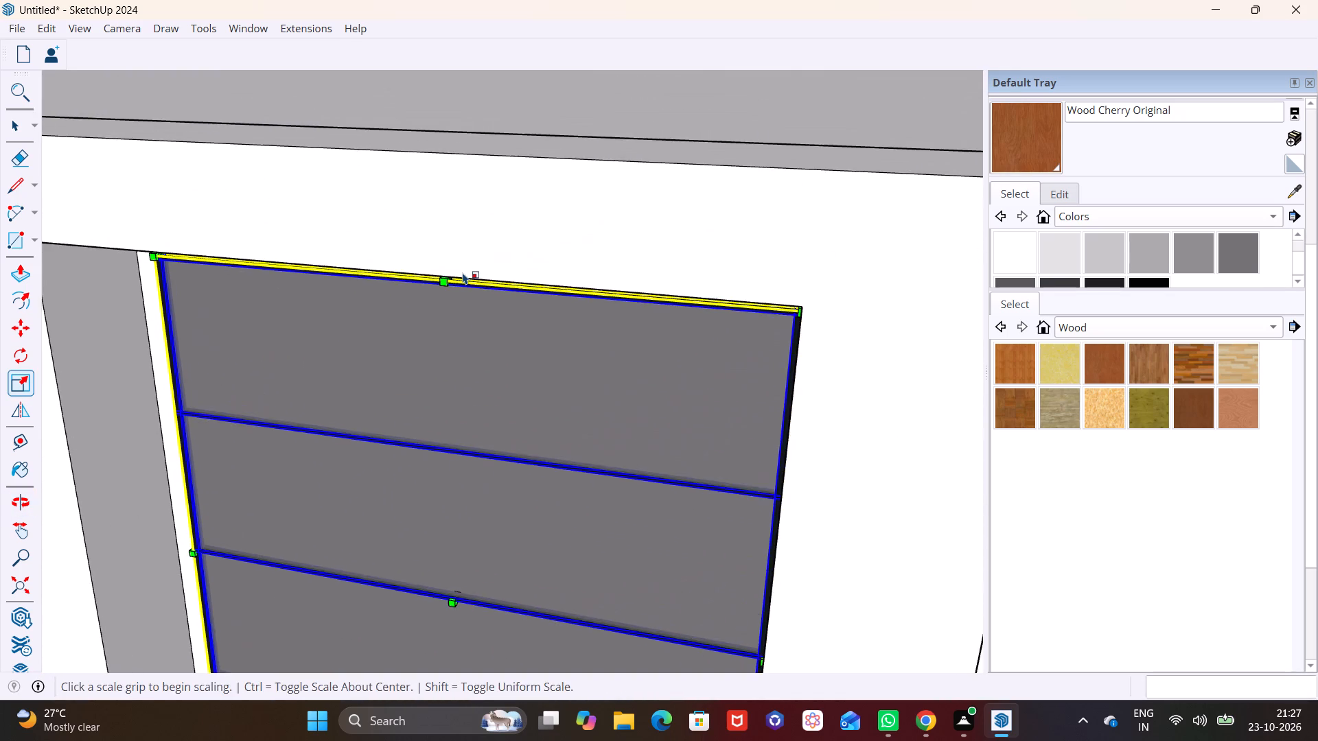
scroll(463, 274, up, 8)
middle_drag(458, 274, 452, 246)
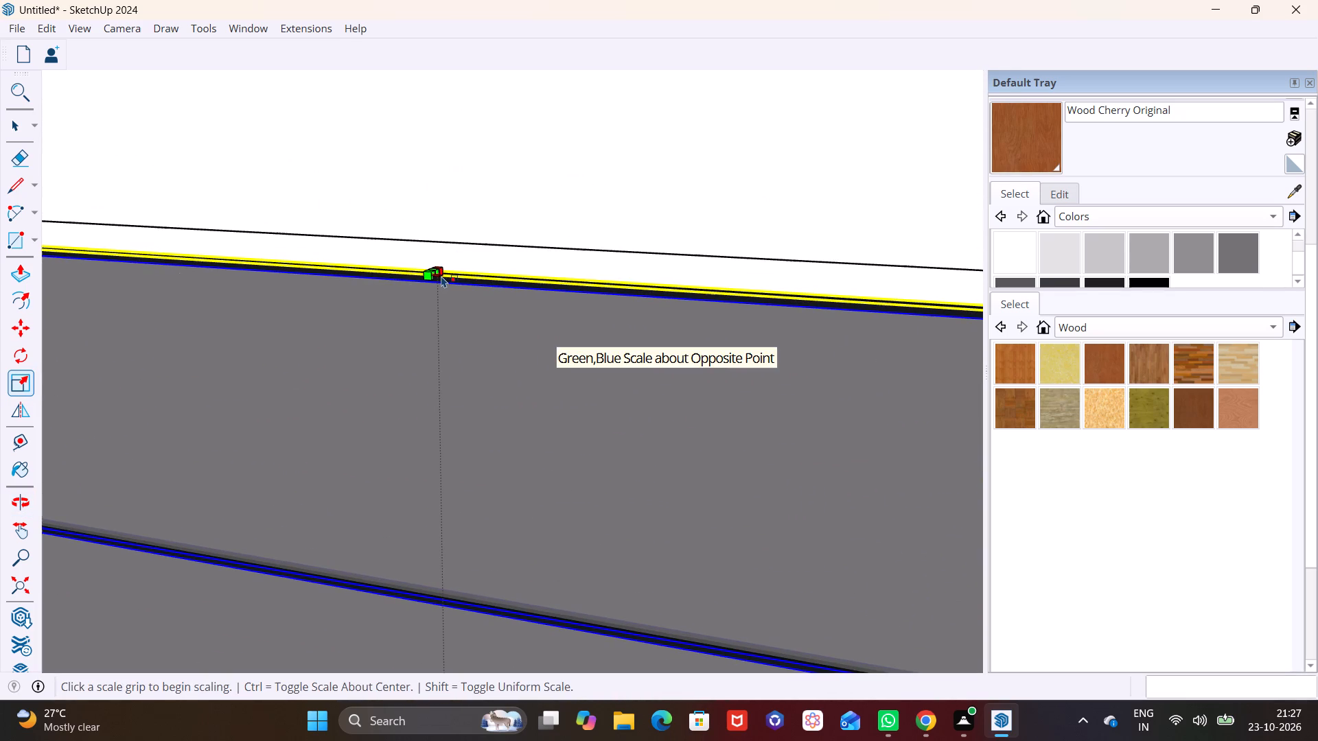
click(438, 276)
click(436, 226)
scroll(460, 368, down, 8)
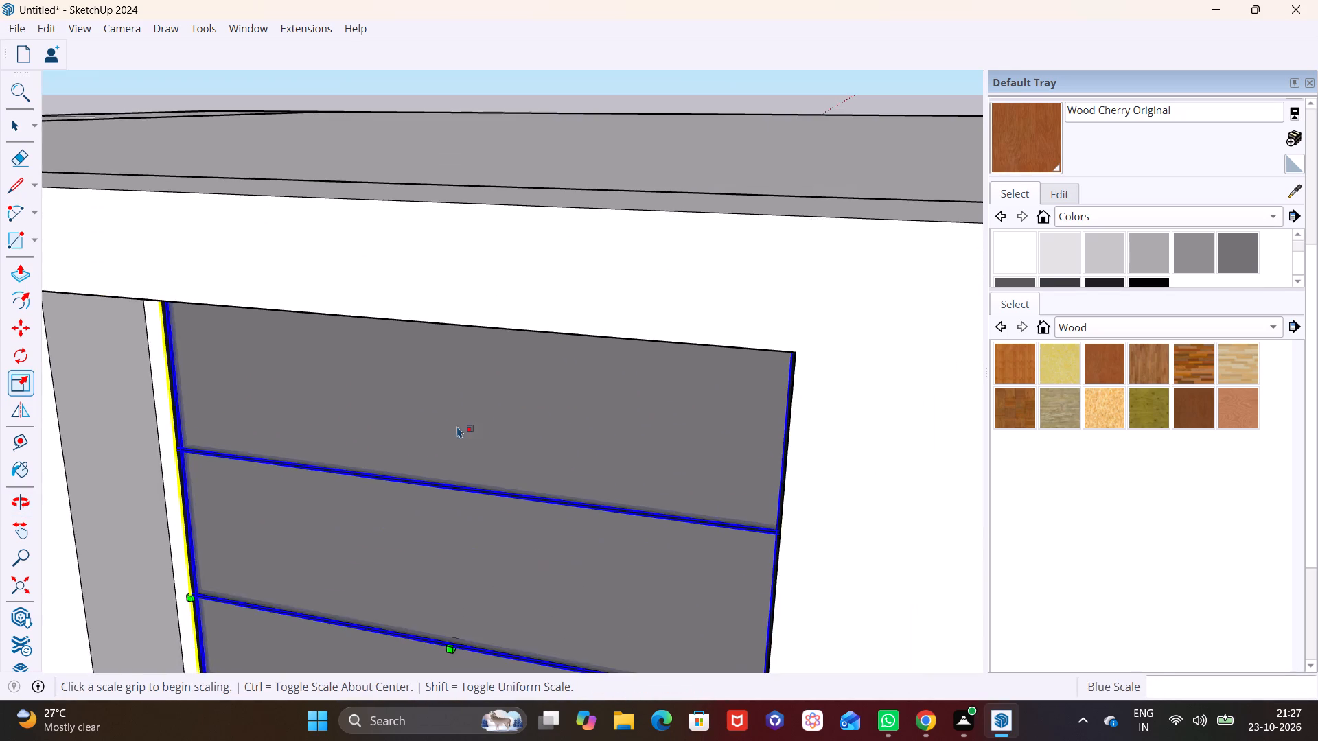
Widen the glass window by a factor of about 1.1 towards the balcony side, closing the gap to the bay's other pillar.
shift+middle_drag(458, 430, 616, 249)
middle_drag(531, 380, 819, 338)
shift+middle_drag(391, 484, 494, 298)
scroll(399, 323, up, 3)
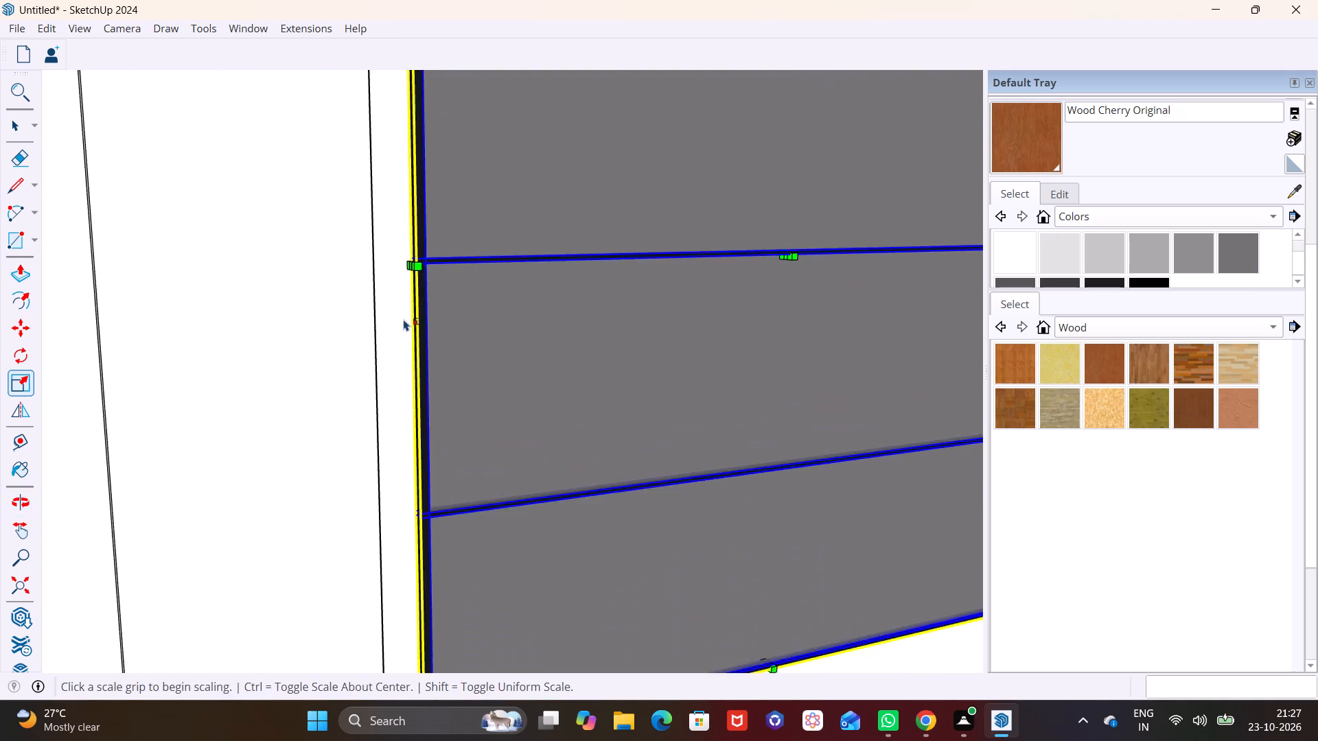
scroll(404, 319, up, 4)
middle_drag(422, 292, 323, 335)
scroll(412, 244, up, 4)
middle_drag(413, 243, 461, 250)
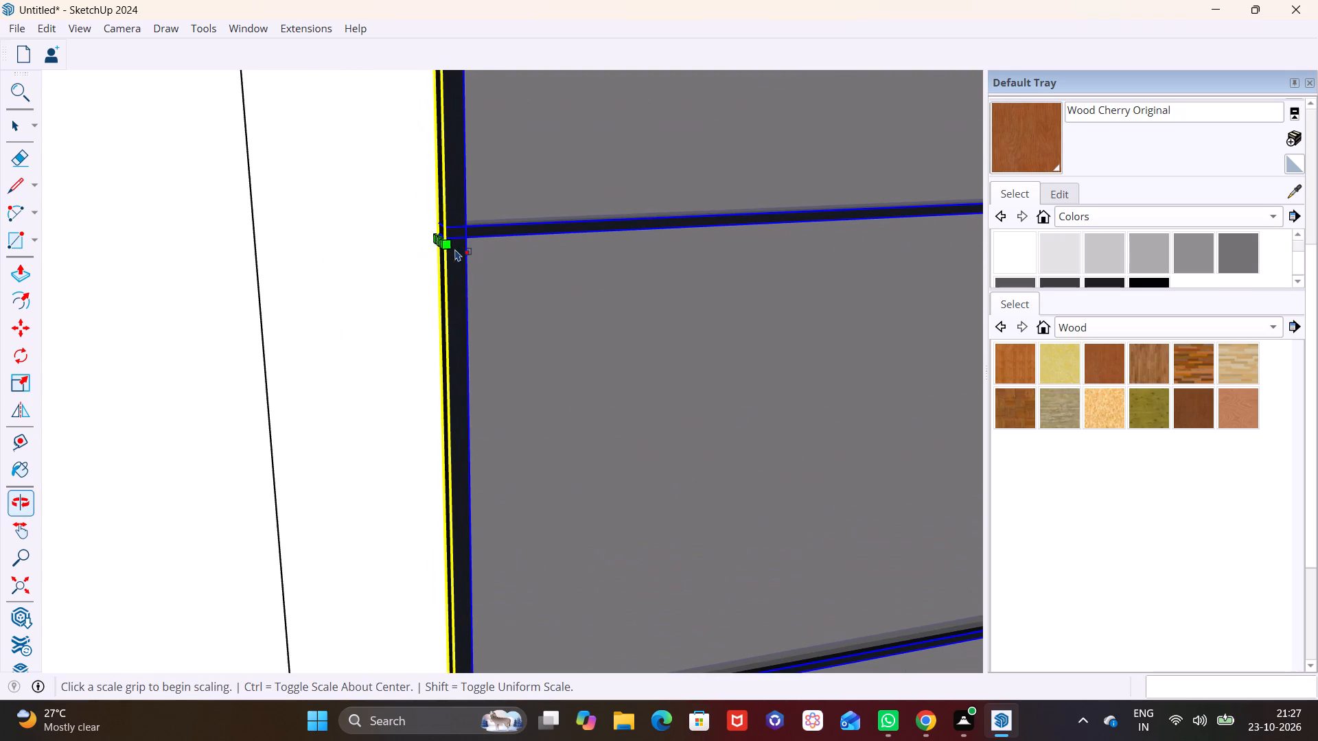
click(439, 240)
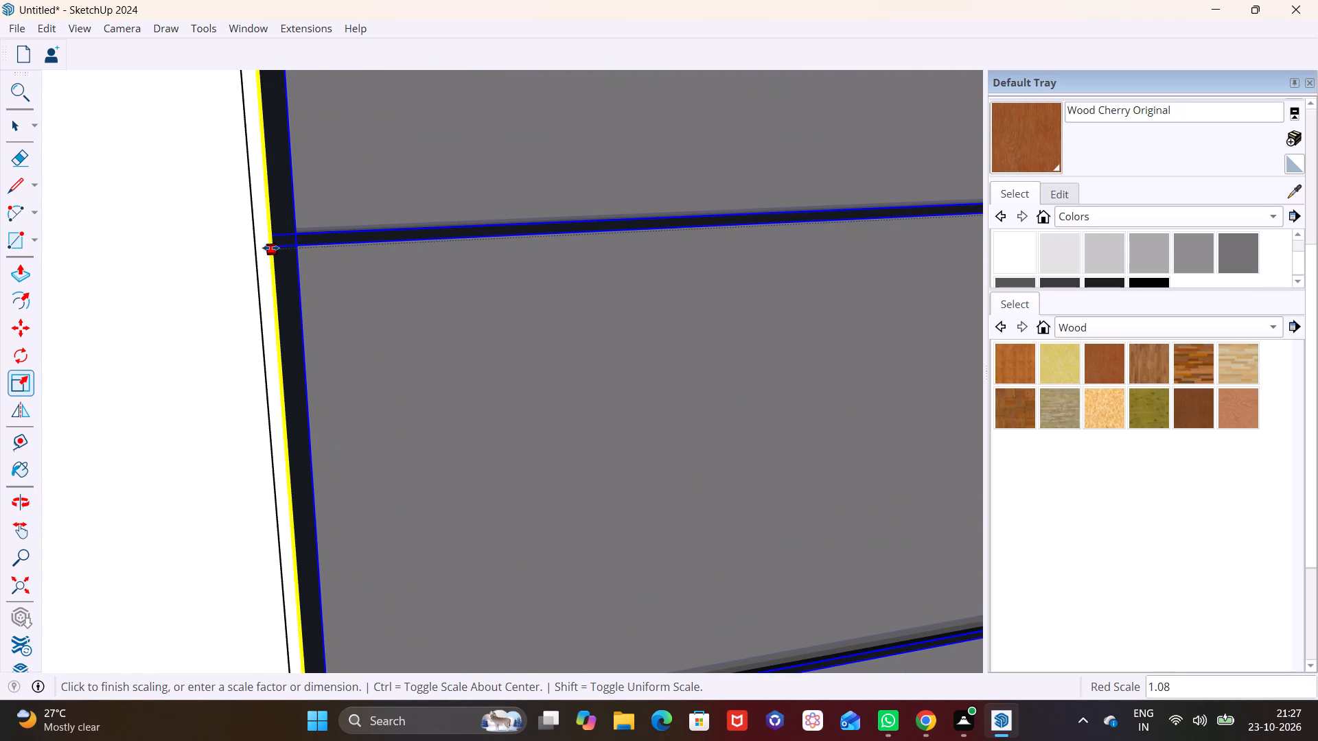
click(255, 250)
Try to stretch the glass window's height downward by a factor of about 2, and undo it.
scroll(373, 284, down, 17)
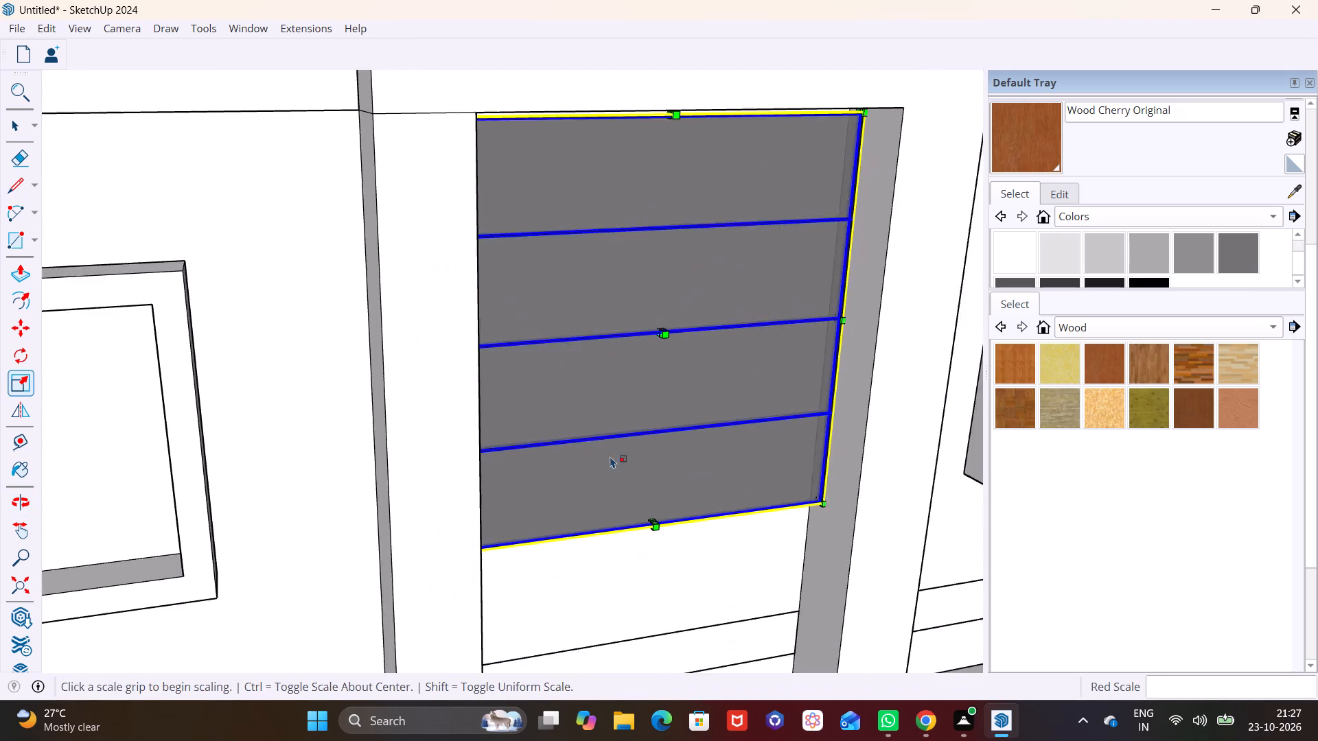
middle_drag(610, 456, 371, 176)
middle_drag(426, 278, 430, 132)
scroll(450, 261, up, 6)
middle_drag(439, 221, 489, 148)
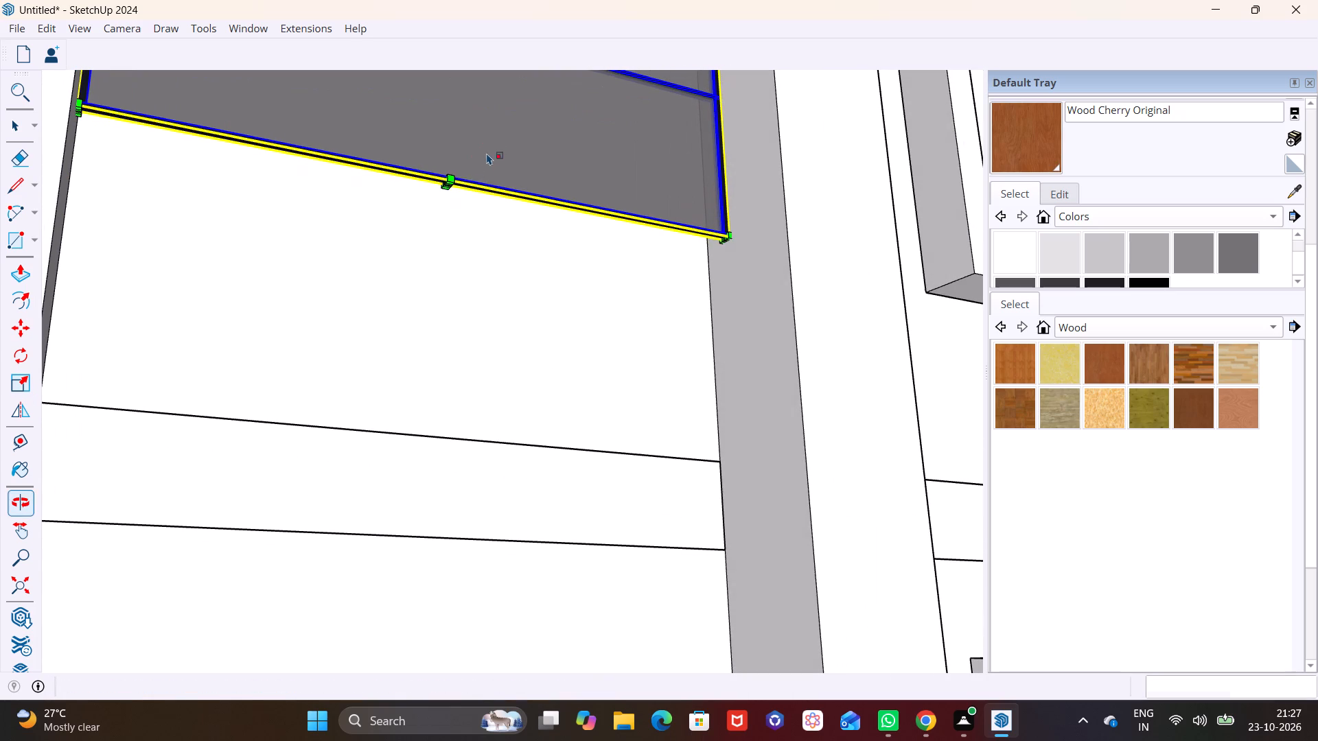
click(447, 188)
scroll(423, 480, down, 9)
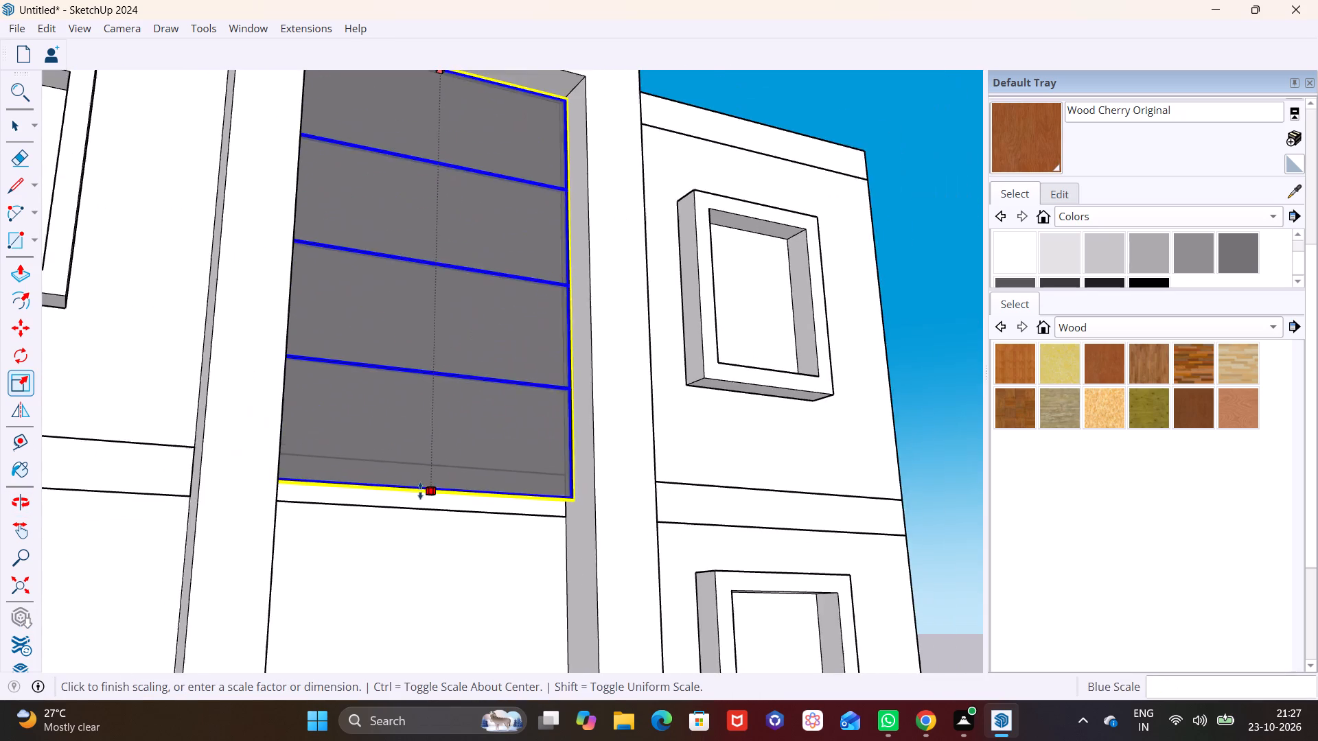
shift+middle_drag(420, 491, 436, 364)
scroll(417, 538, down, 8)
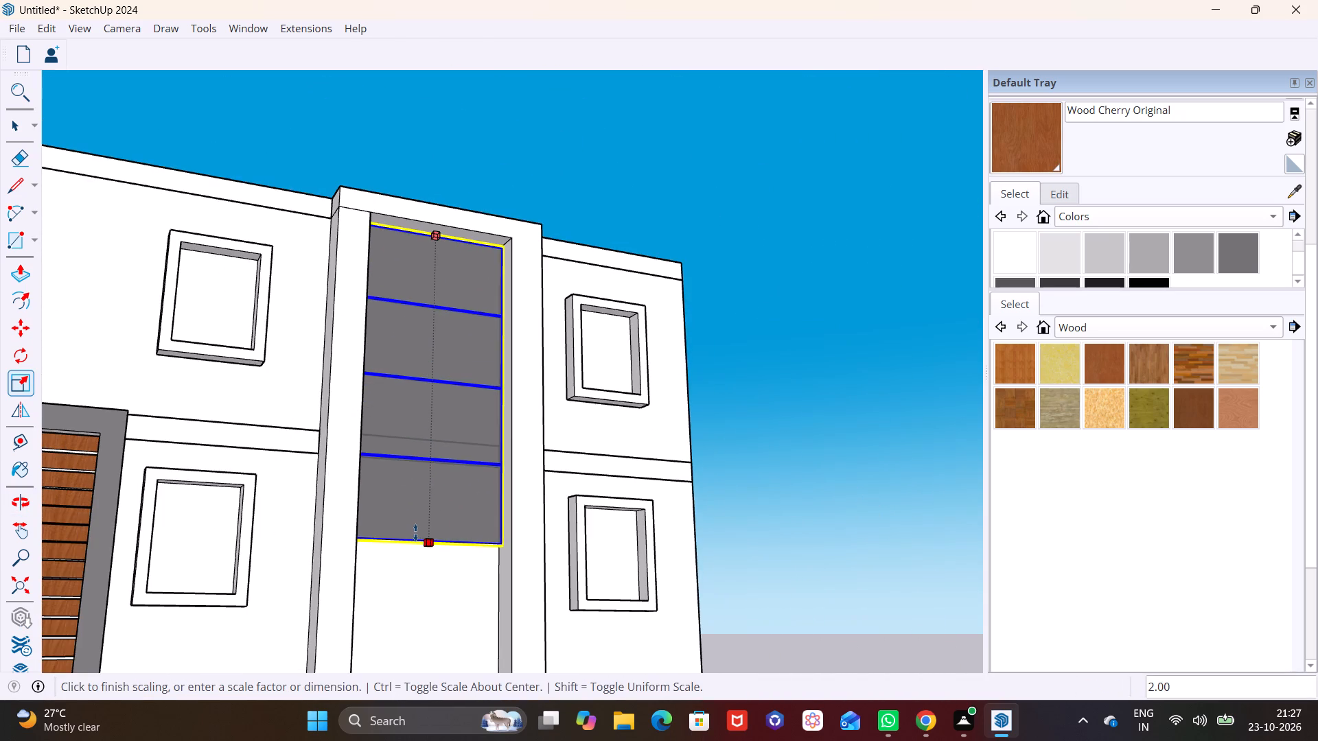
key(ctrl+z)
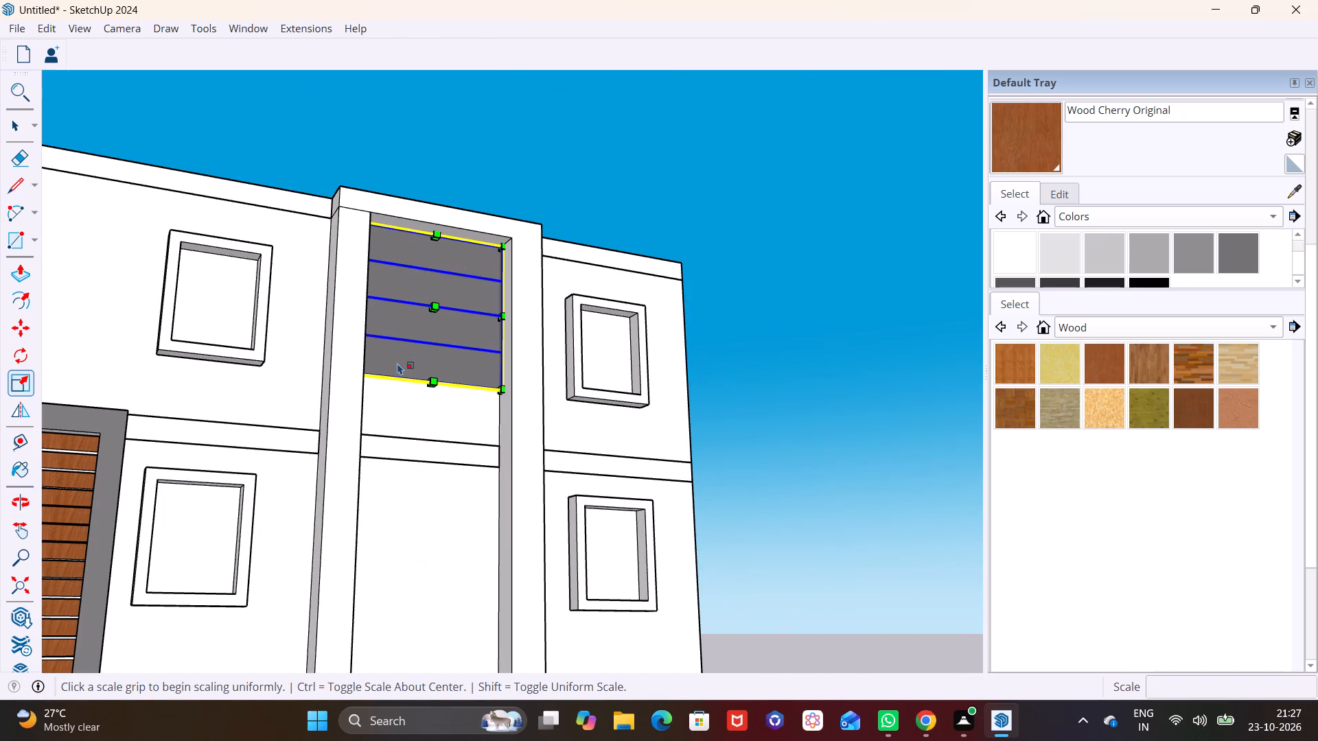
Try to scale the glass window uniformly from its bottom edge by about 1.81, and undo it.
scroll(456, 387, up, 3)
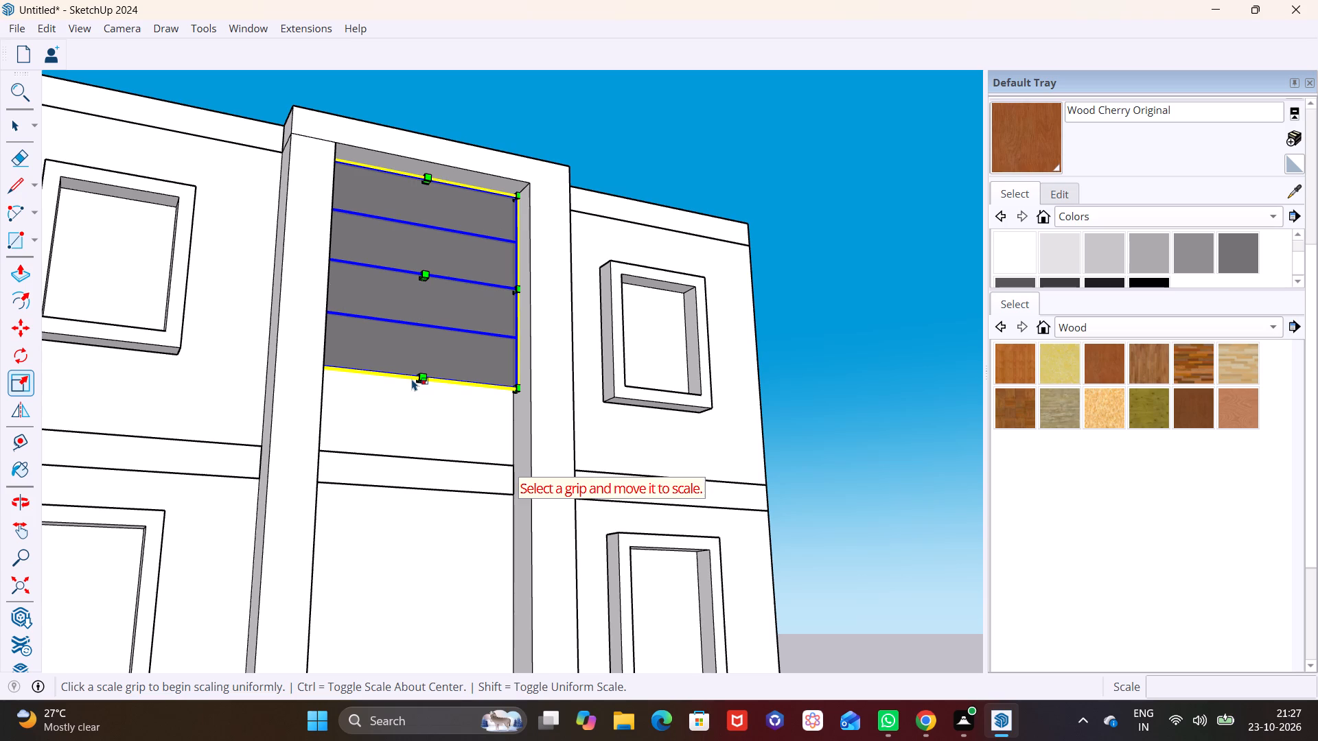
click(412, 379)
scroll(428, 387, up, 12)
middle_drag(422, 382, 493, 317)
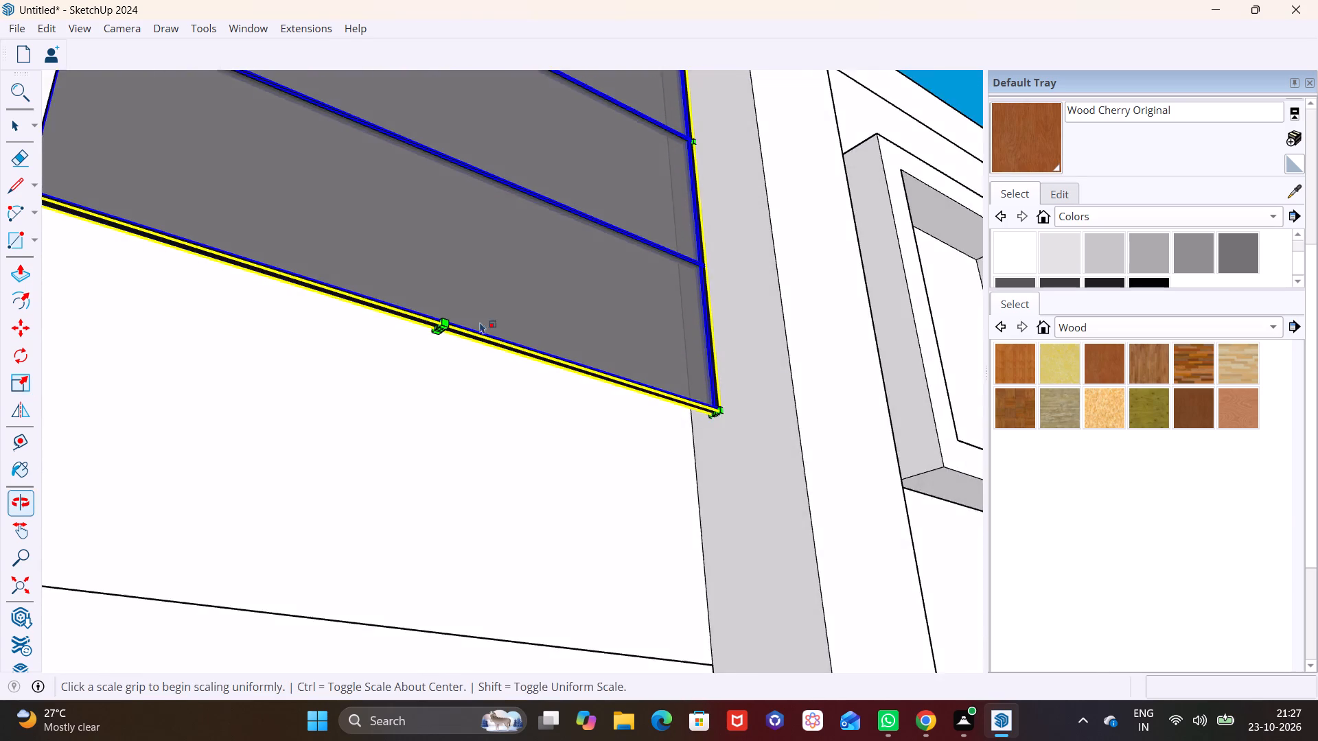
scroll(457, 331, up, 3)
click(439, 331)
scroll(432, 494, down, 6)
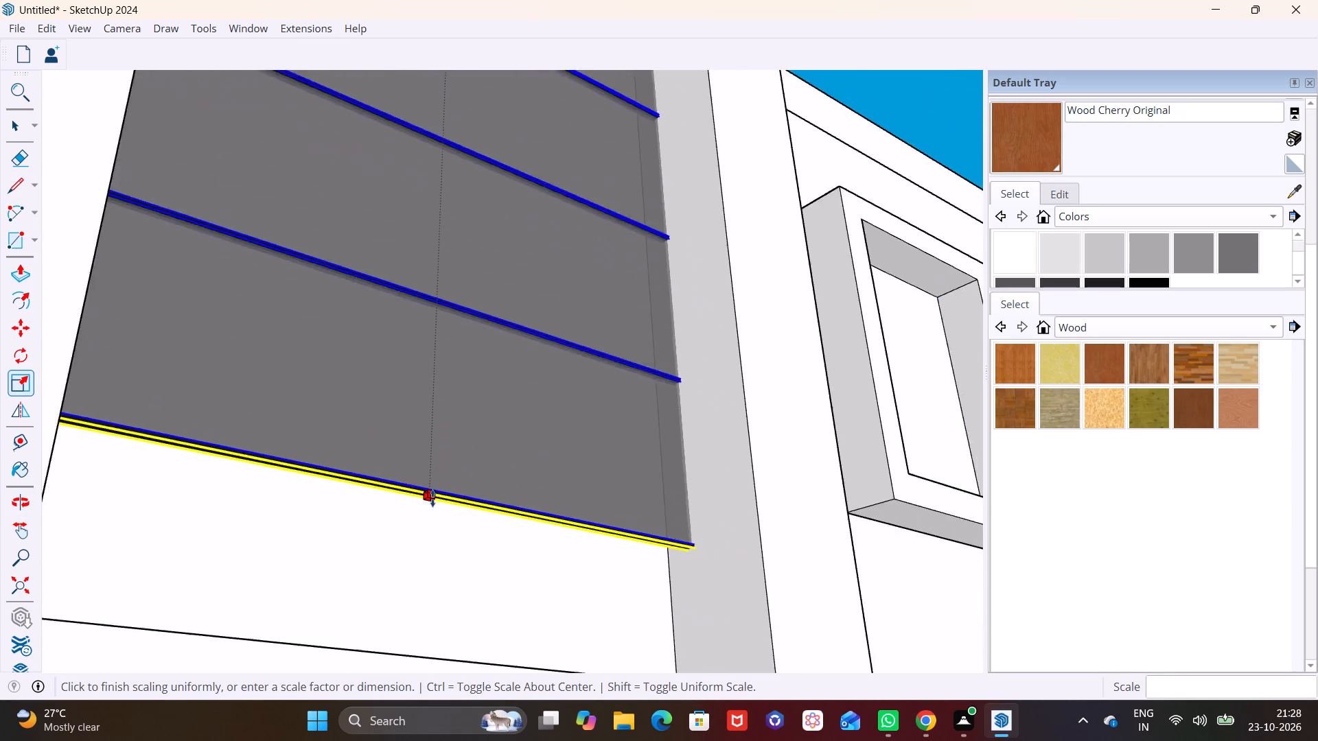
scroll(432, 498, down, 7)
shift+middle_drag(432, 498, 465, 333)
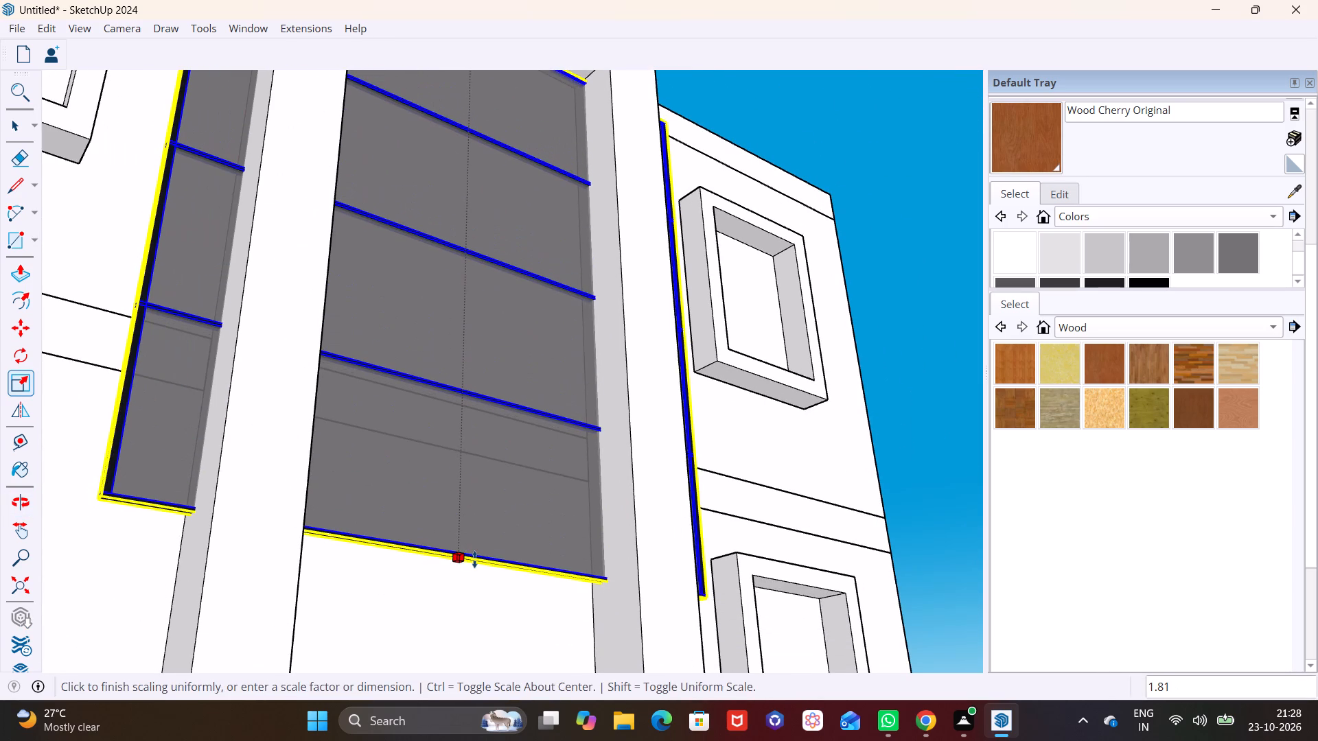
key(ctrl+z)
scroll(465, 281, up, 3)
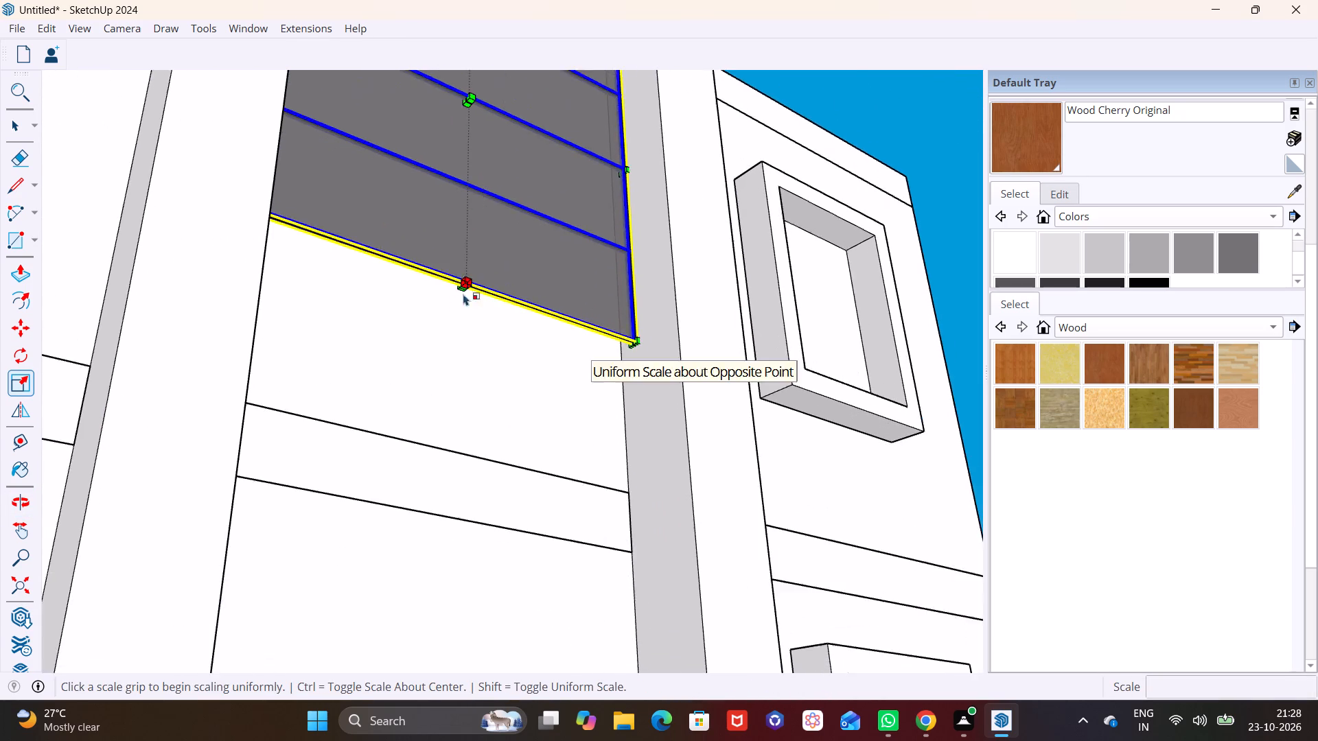
Copy the glass window about 7' 3" straight down so the copy's top edge meets the original's bottom edge.
middle_drag(463, 294, 369, 462)
scroll(408, 413, down, 9)
middle_drag(420, 416, 289, 451)
key(m)
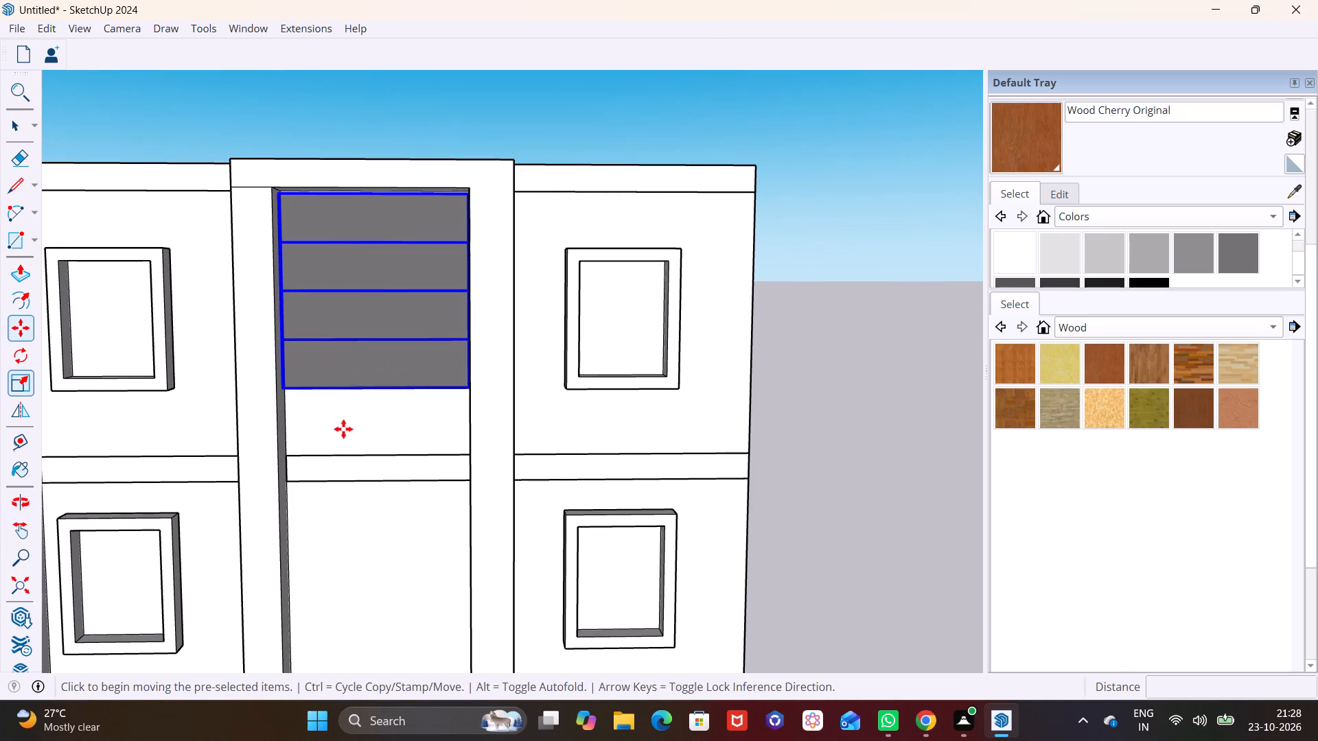
click(466, 200)
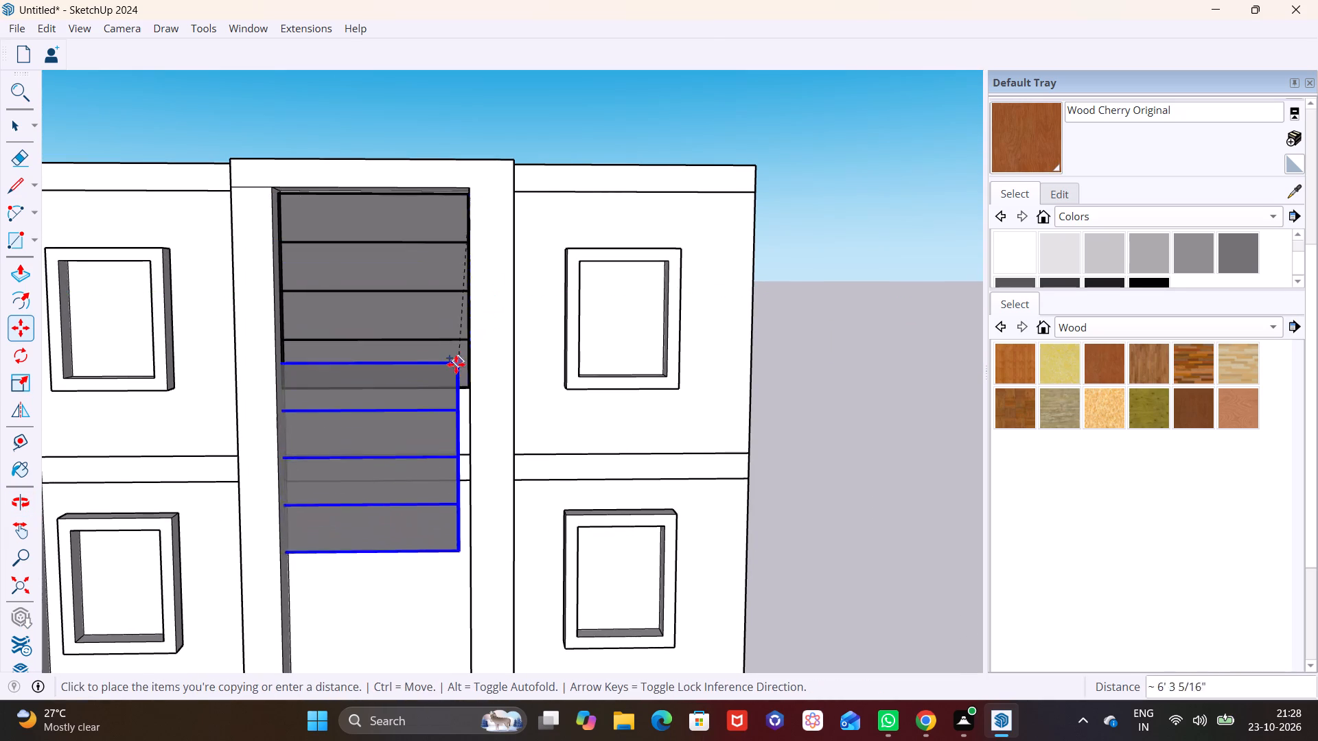
scroll(459, 388, up, 6)
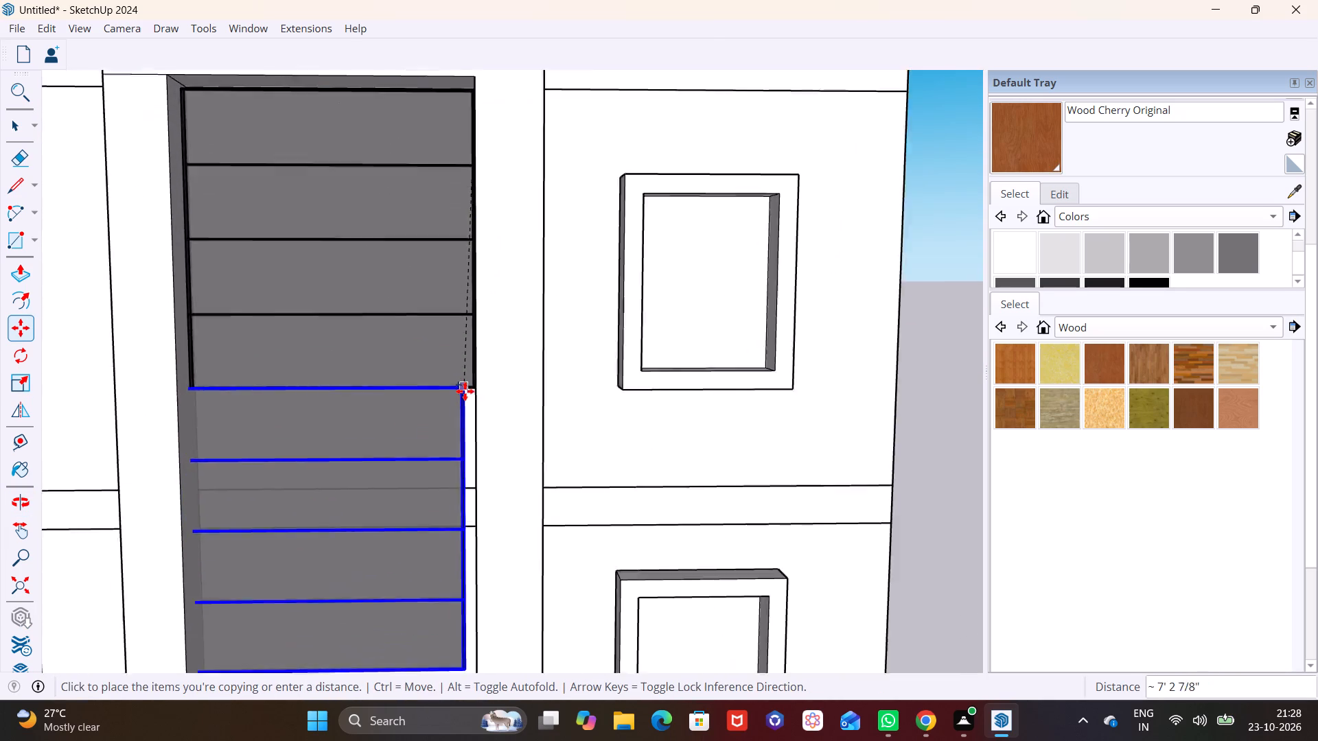
scroll(465, 391, up, 2)
click(476, 389)
scroll(464, 413, down, 8)
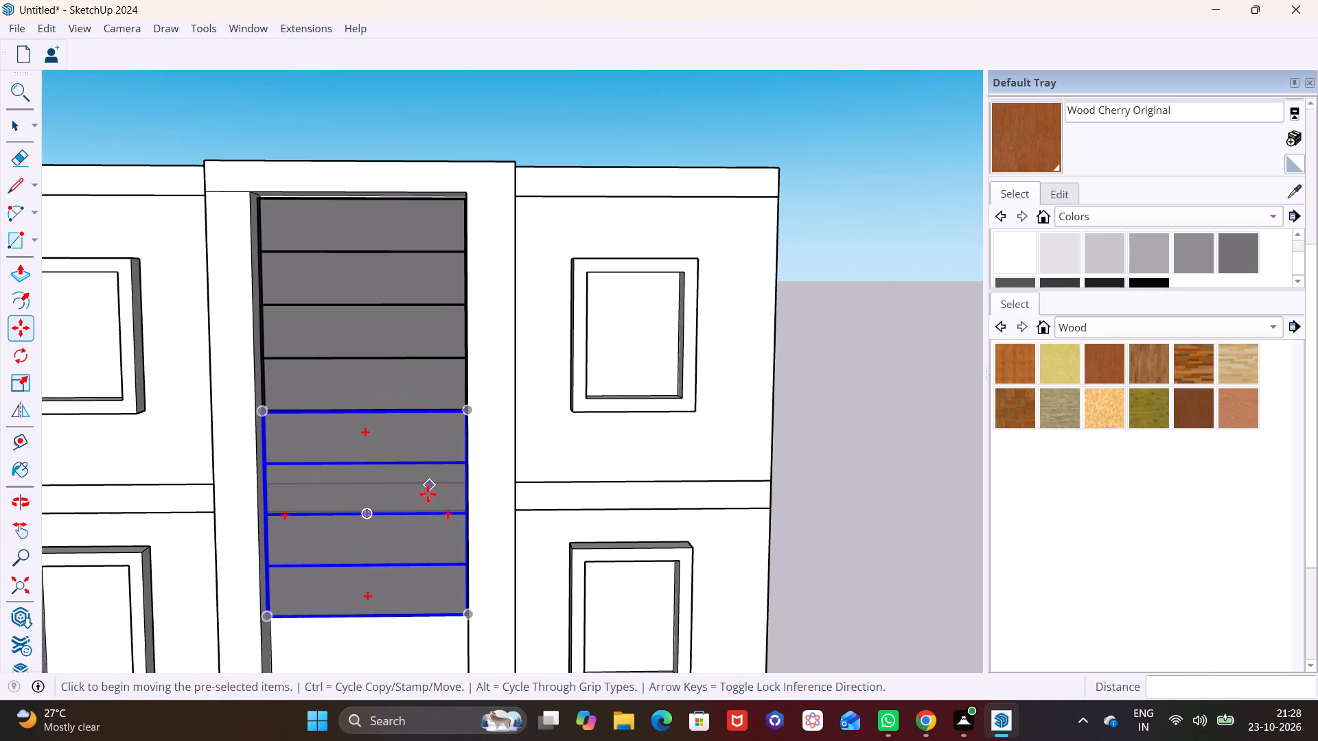
Copy both stacked glass windows down the bay and shift the copies up about 3 3/8" against the pair above.
key(space)
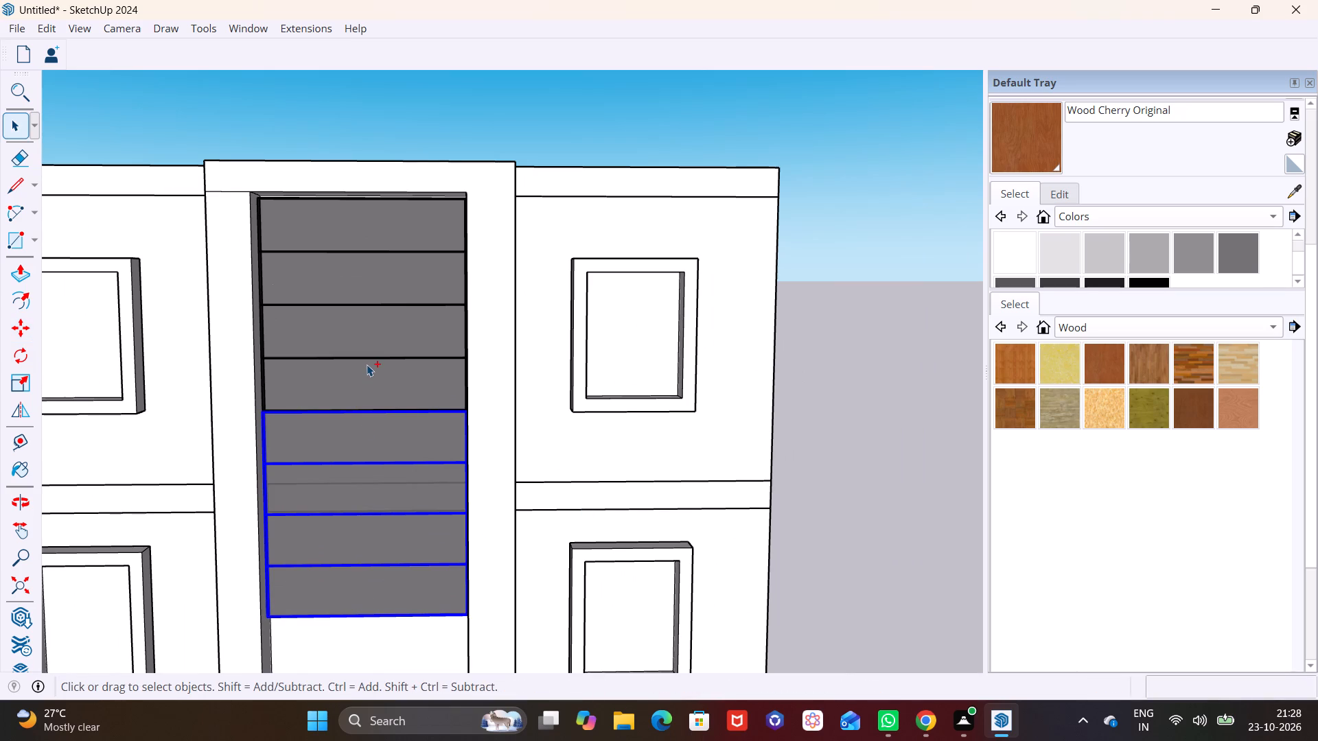
ctrl+click(366, 360)
scroll(427, 418, down, 3)
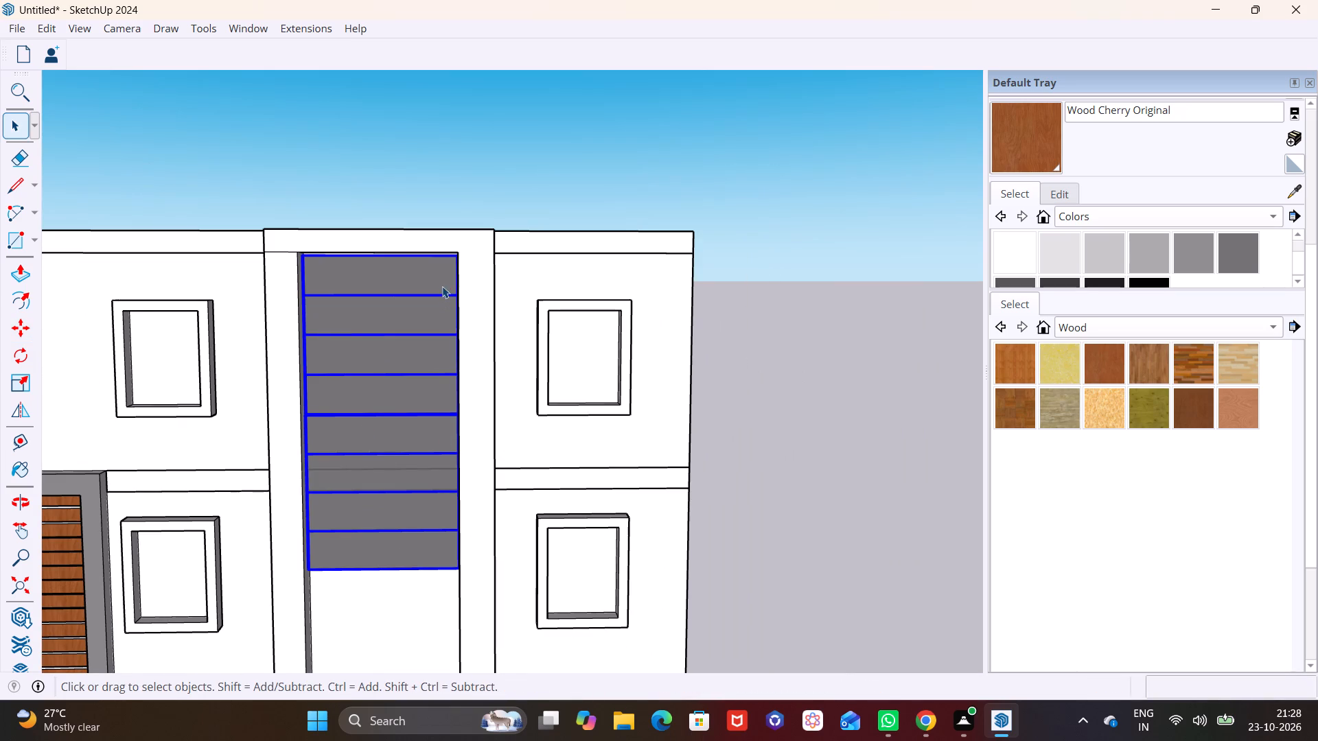
key(m)
click(457, 259)
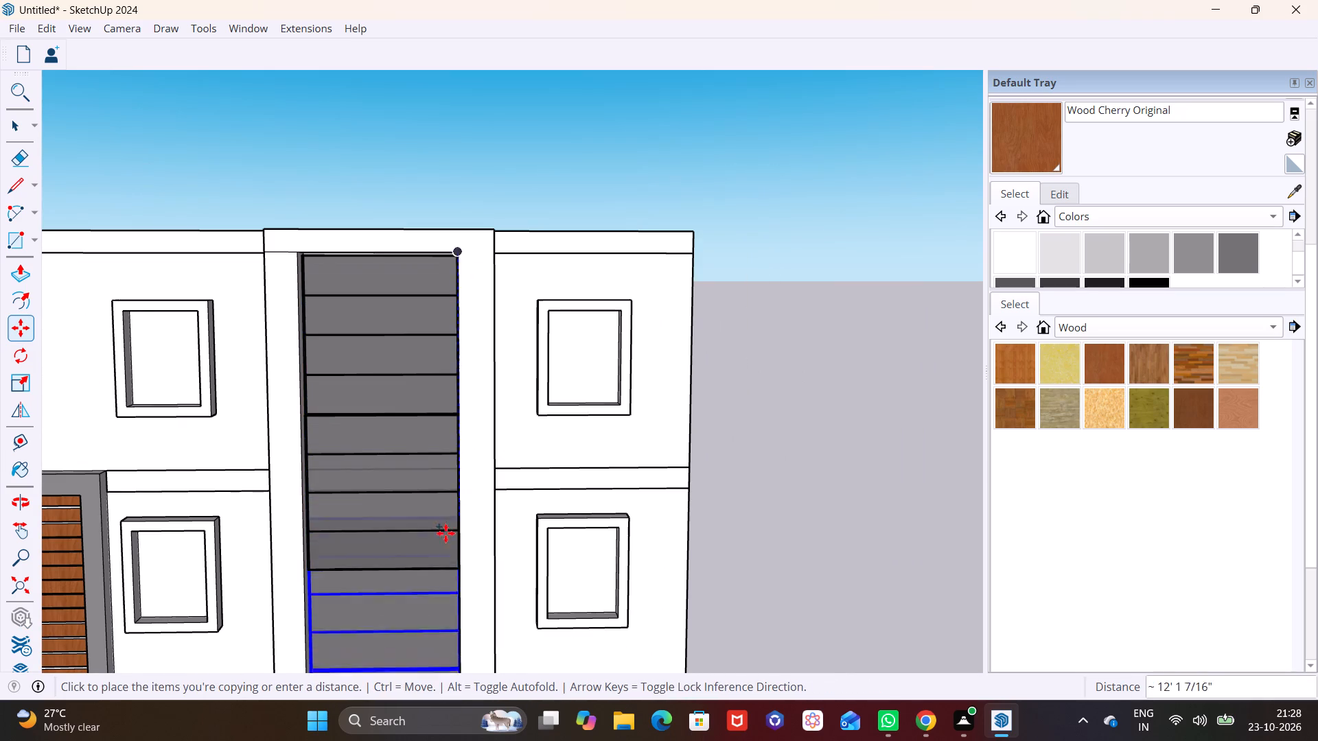
shift+middle_drag(437, 518, 487, 238)
scroll(540, 322, down, 2)
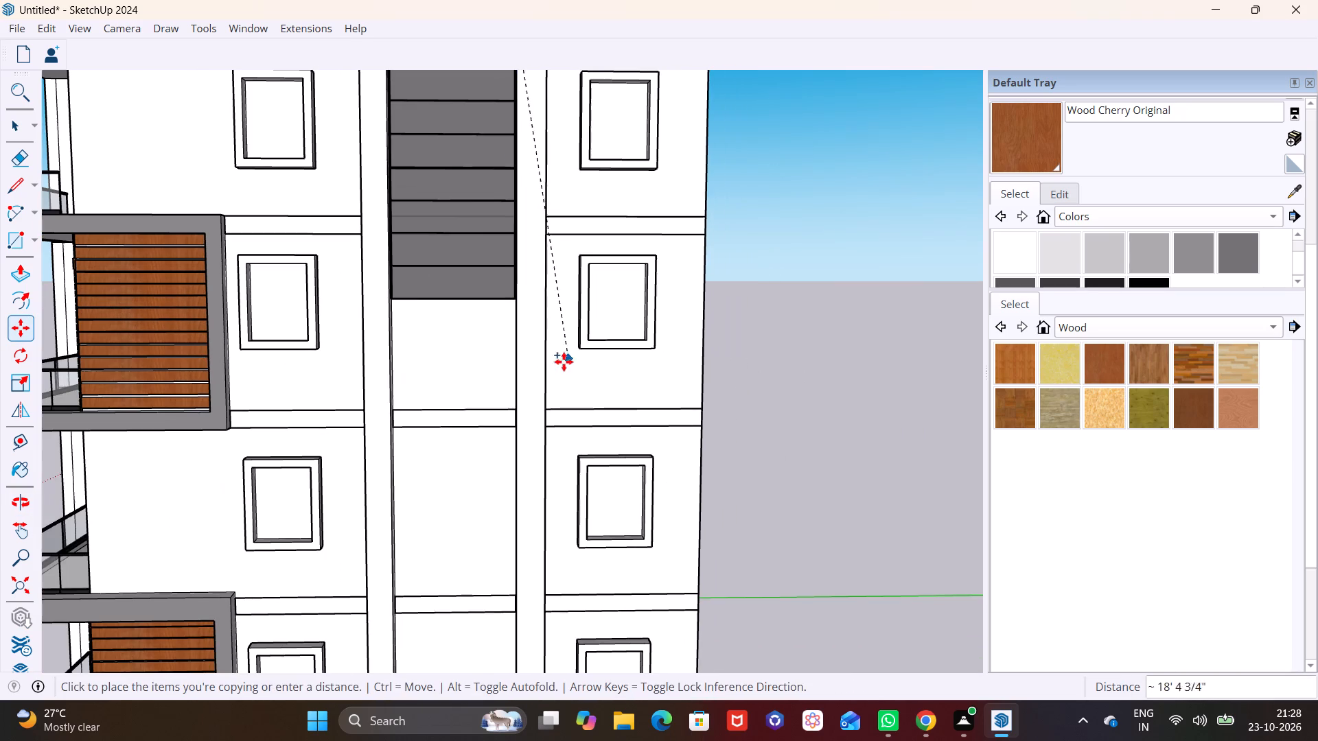
scroll(482, 321, up, 6)
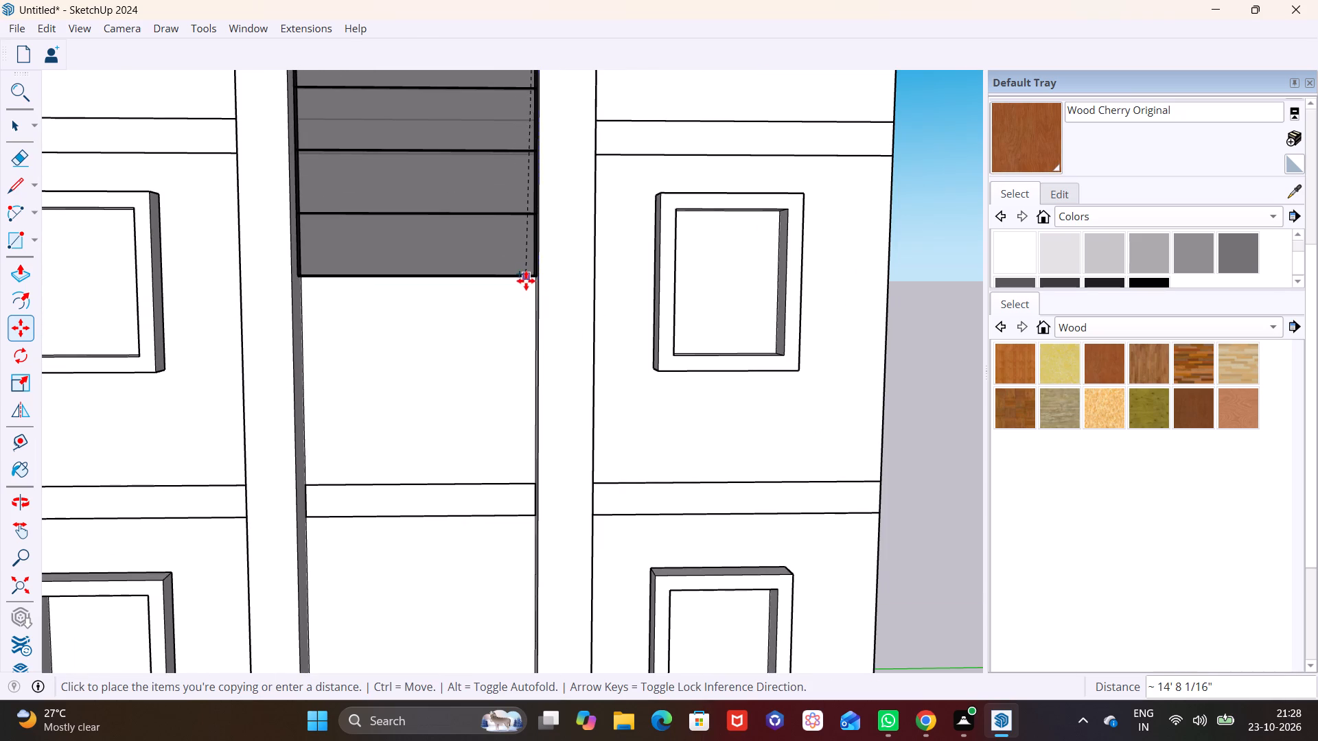
scroll(524, 280, up, 3)
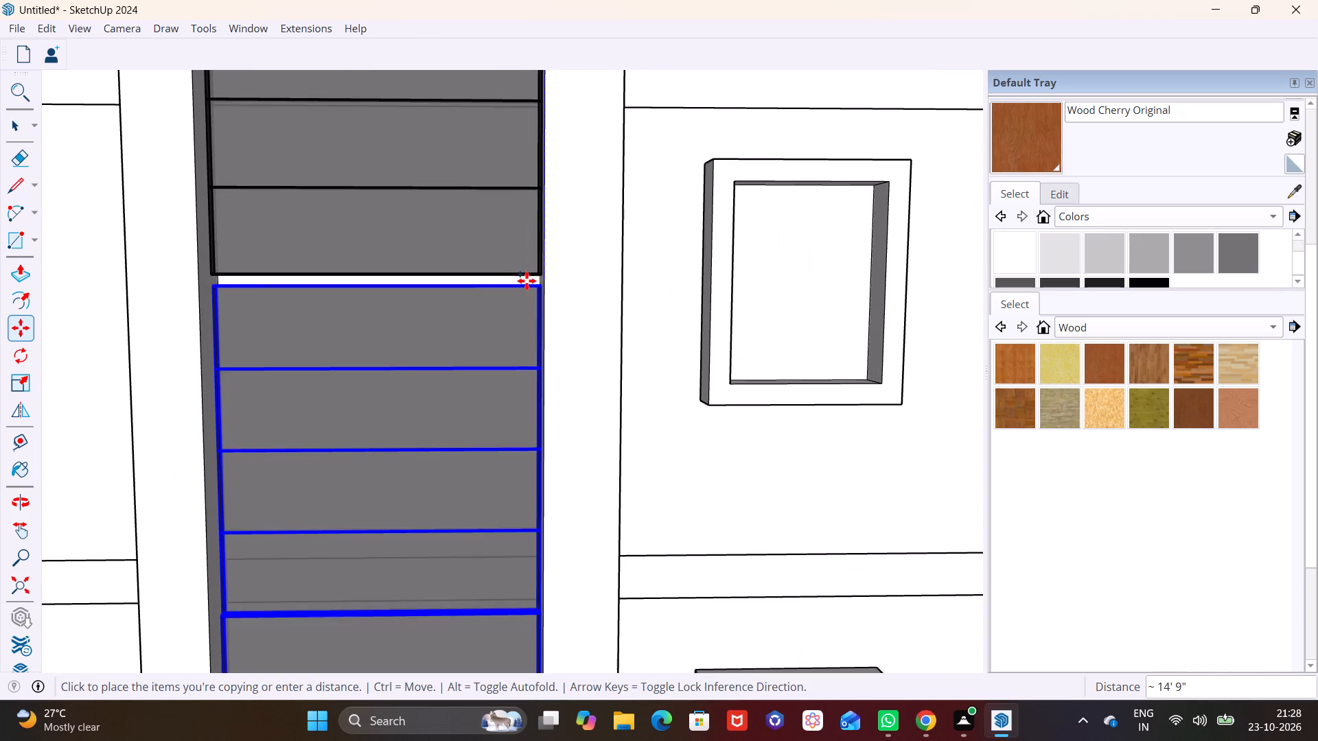
click(526, 281)
click(537, 286)
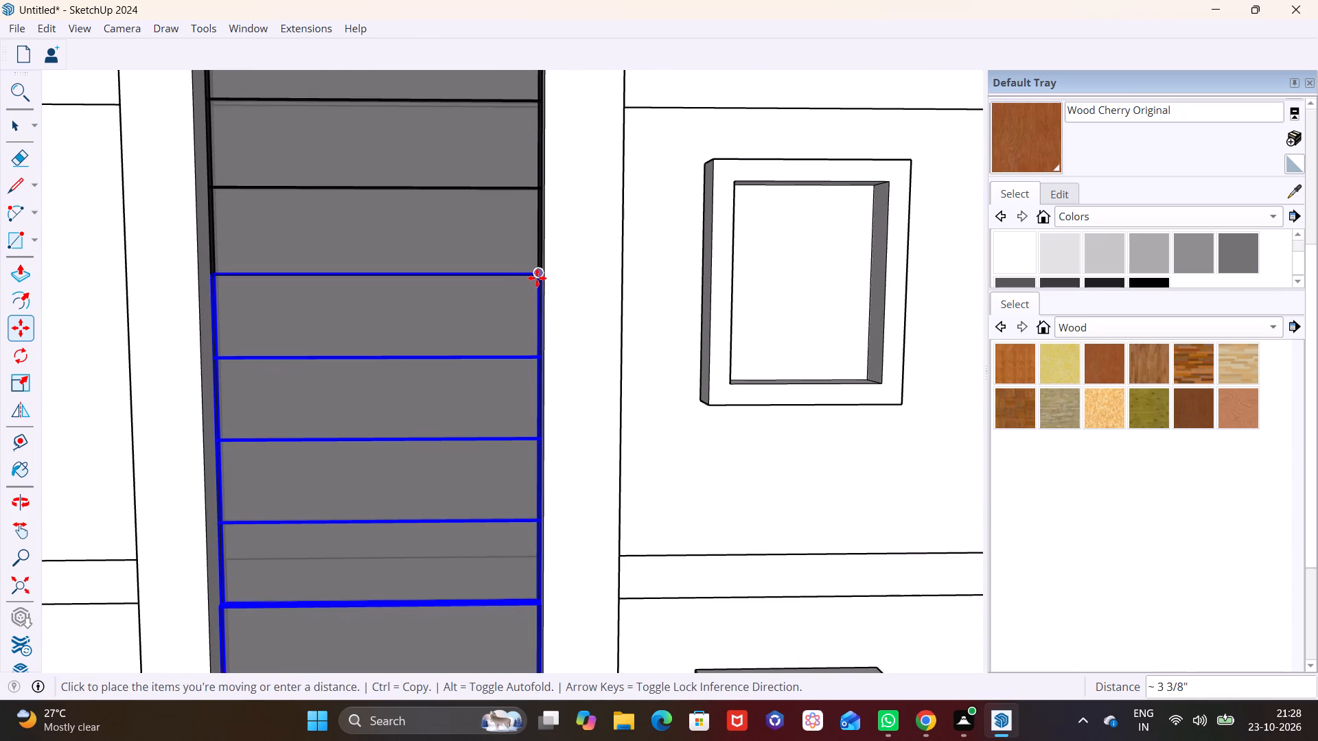
click(537, 278)
Copy the lower pair of glass windows about 14' 6" down the bay, flush beneath the existing stack.
scroll(546, 370, down, 6)
shift+middle_drag(515, 447, 530, 249)
scroll(502, 396, down, 8)
shift+middle_drag(502, 438, 478, 345)
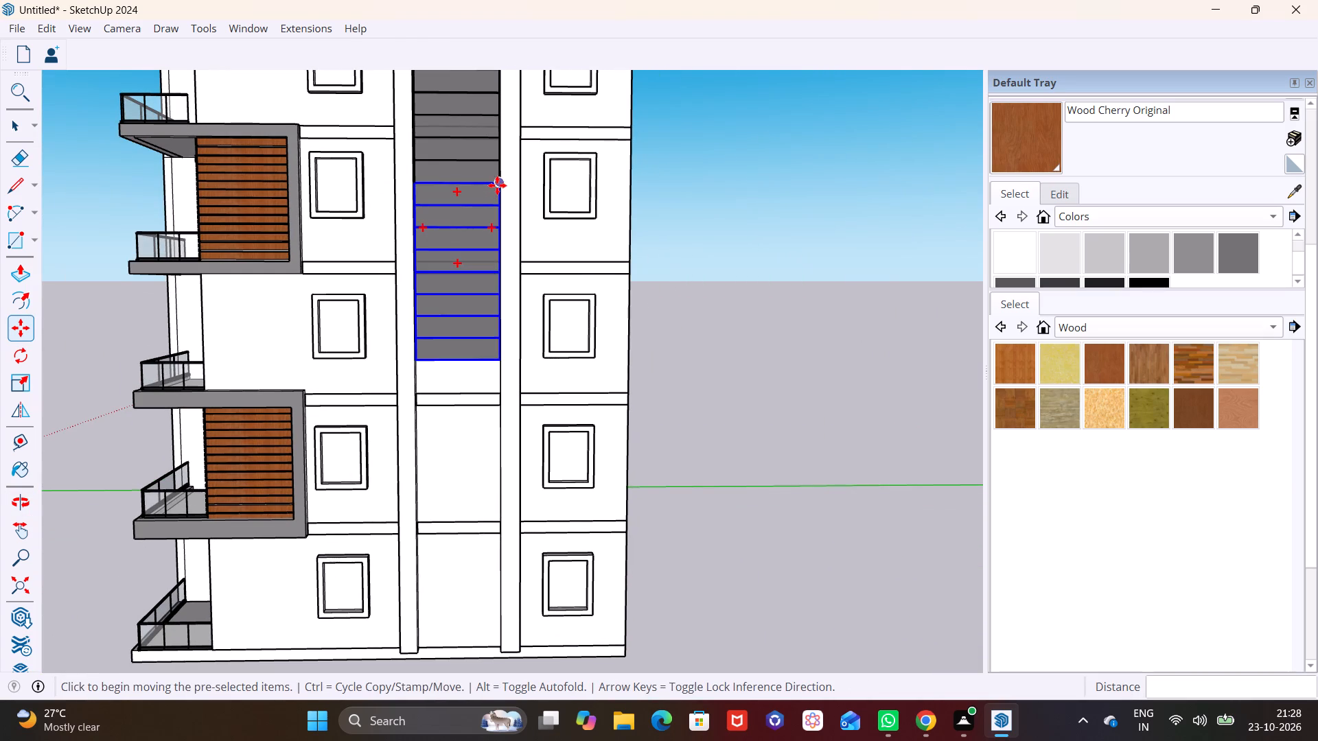
click(497, 185)
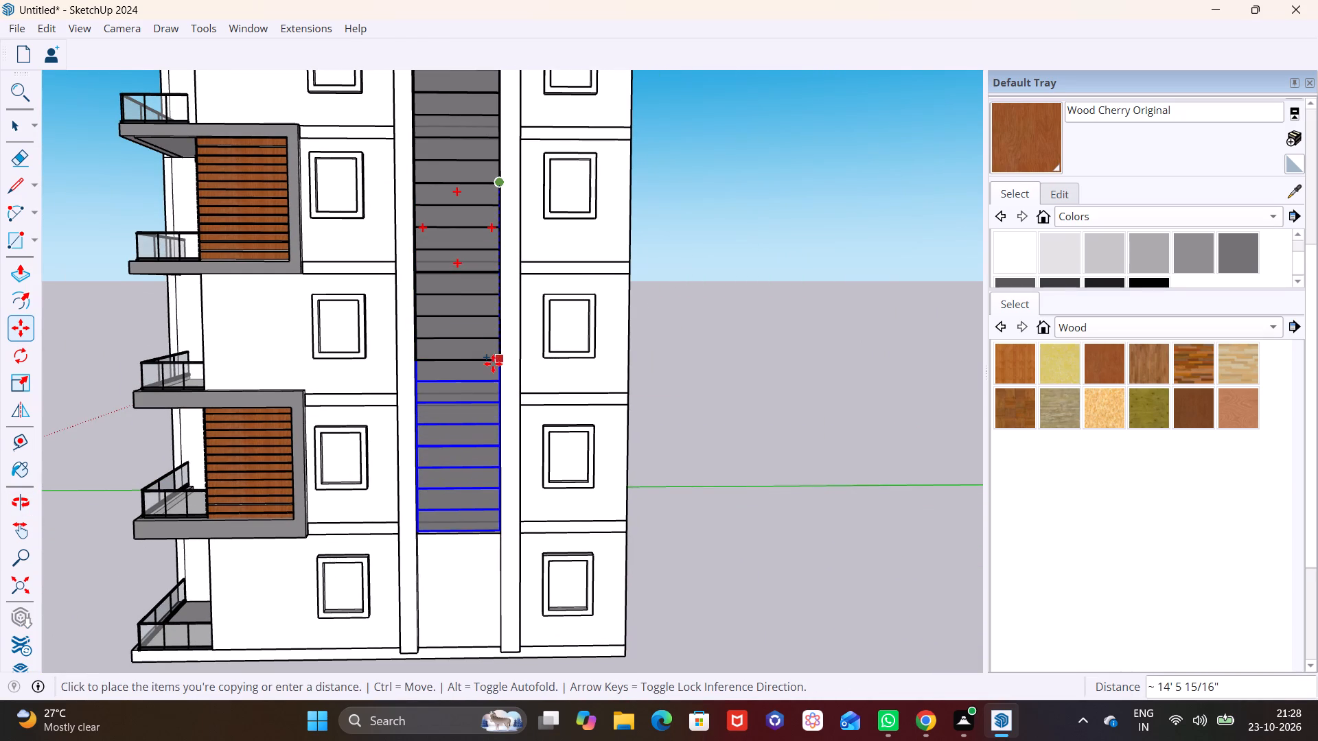
click(493, 364)
shift+middle_drag(494, 369, 497, 197)
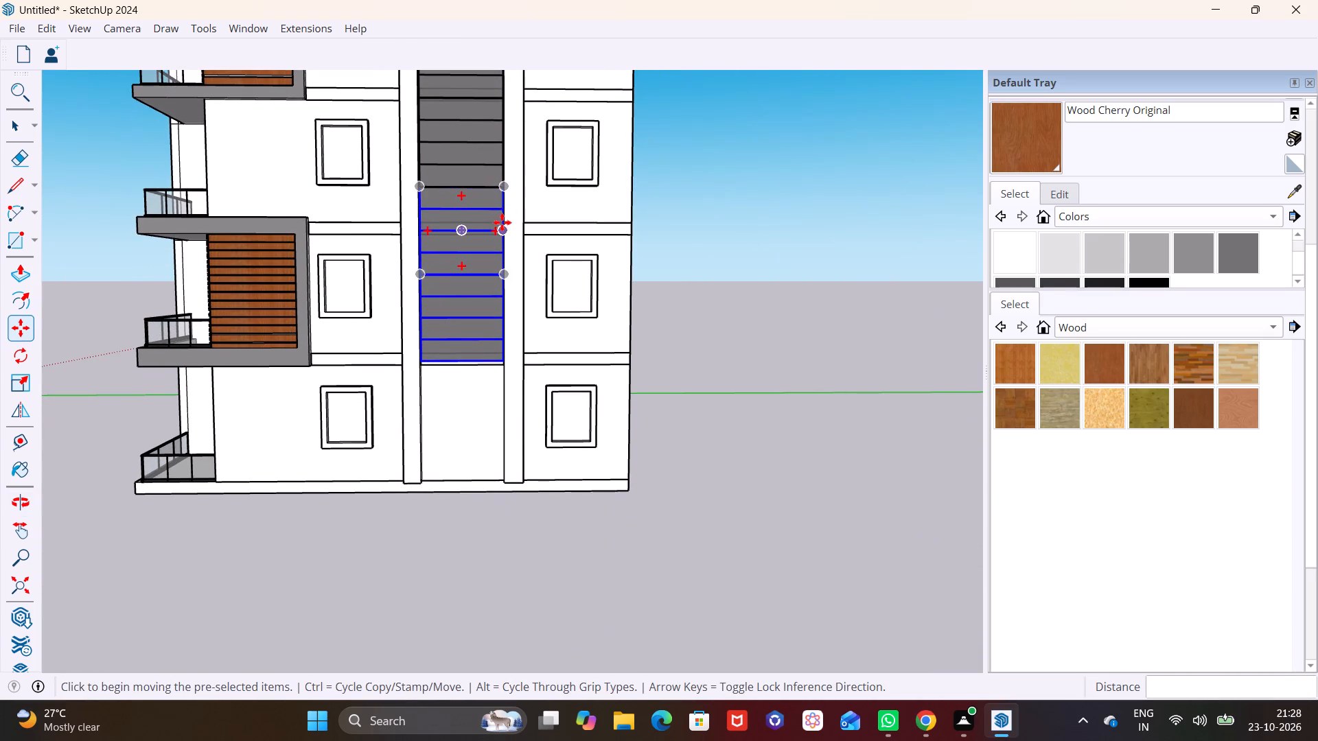
click(503, 185)
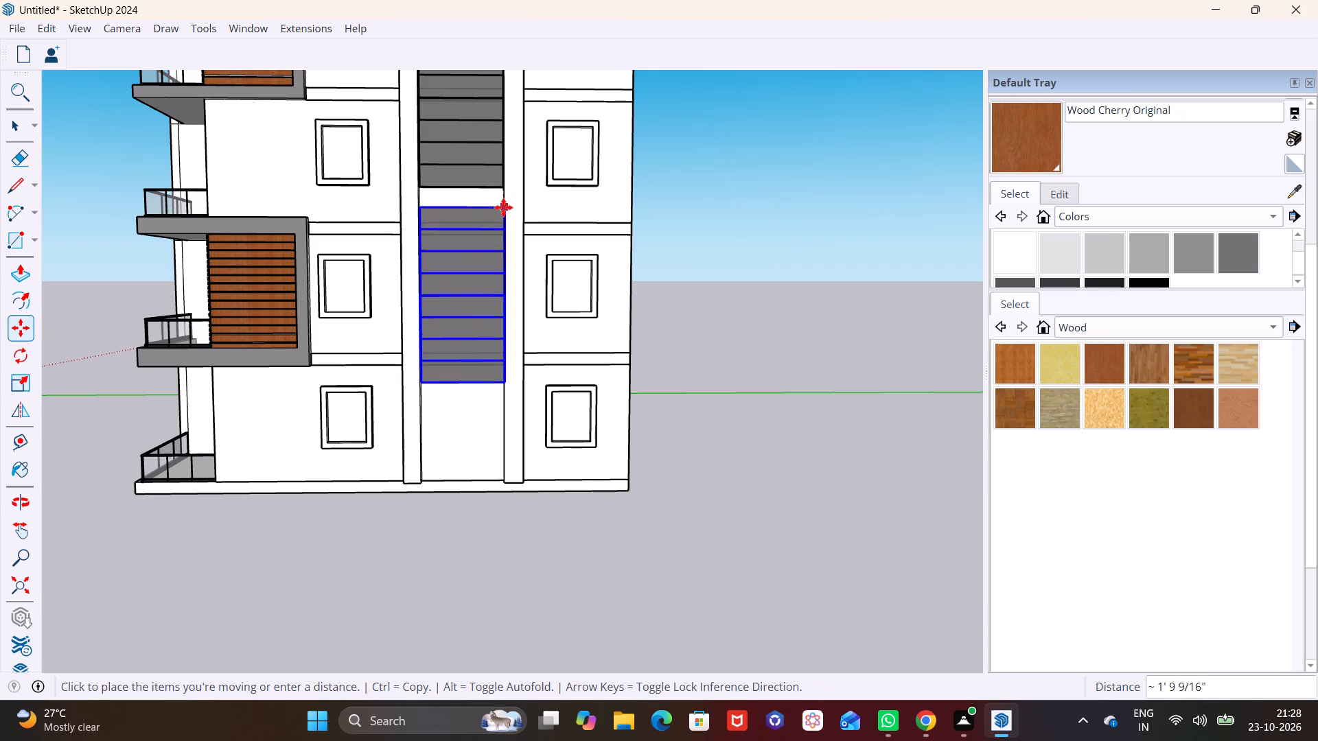
double_click(502, 187)
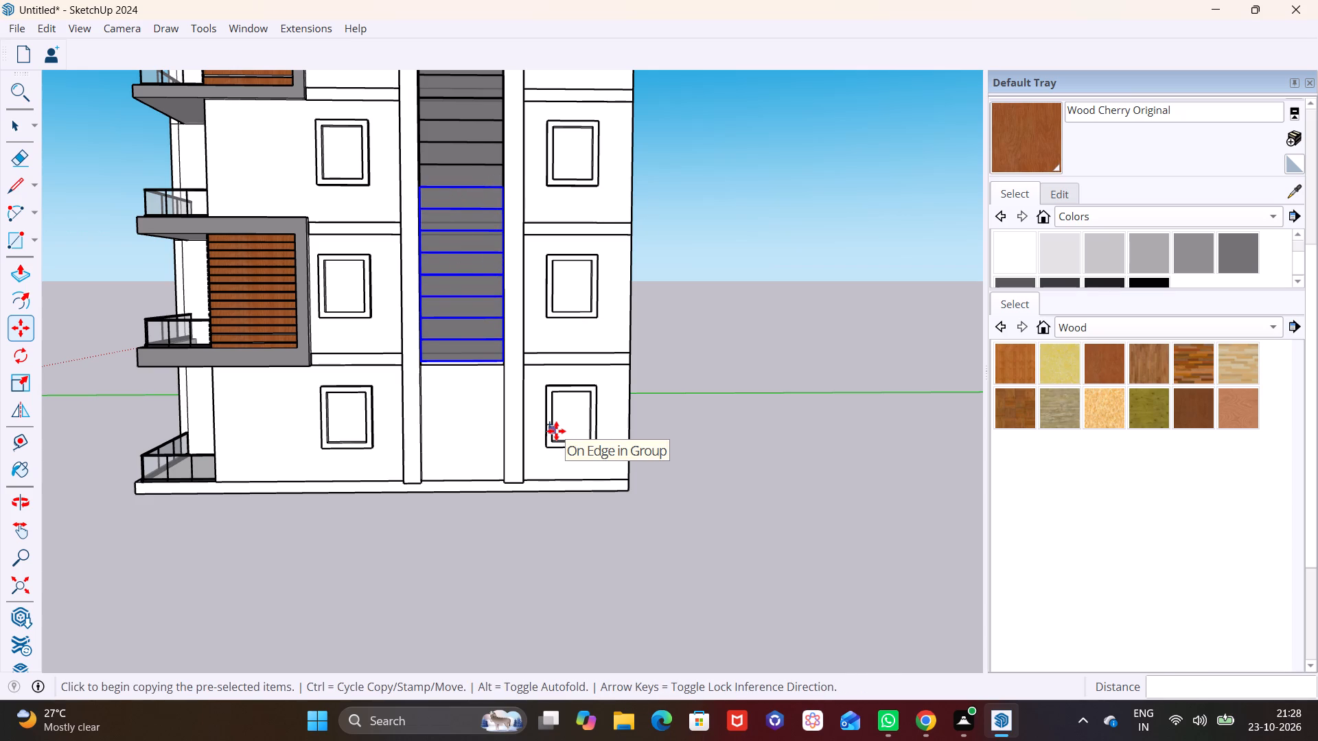
key(space)
Draw a line about 1' 5" long across the balcony-side pillar's inner face, just below the lowest glass window.
scroll(453, 403, up, 6)
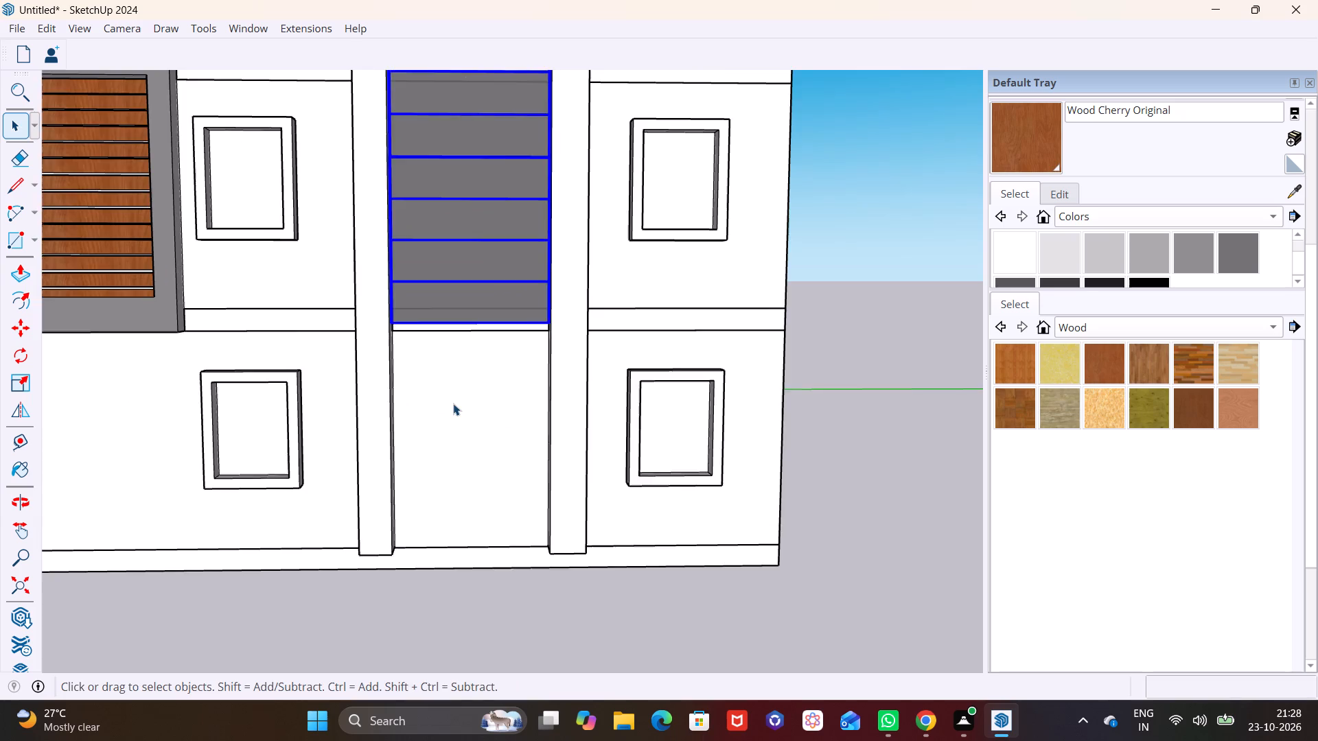
middle_drag(453, 403, 312, 422)
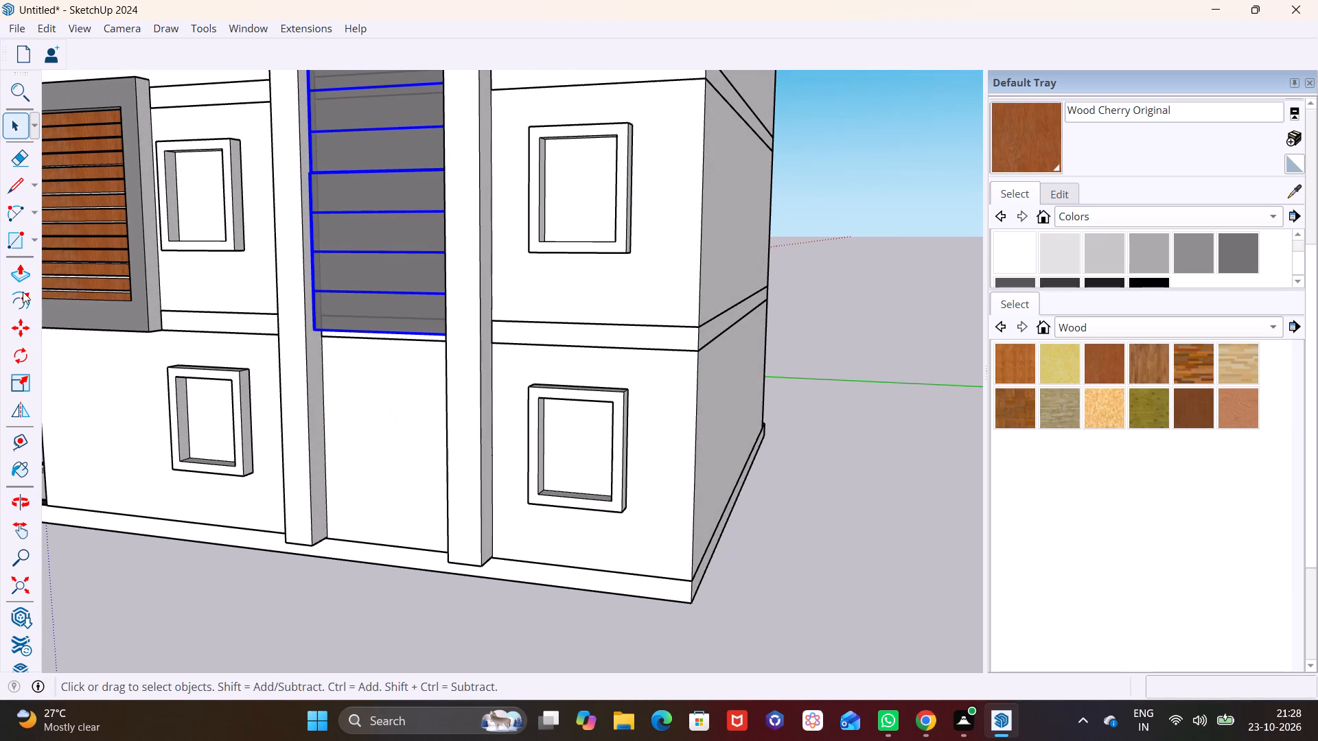
click(38, 235)
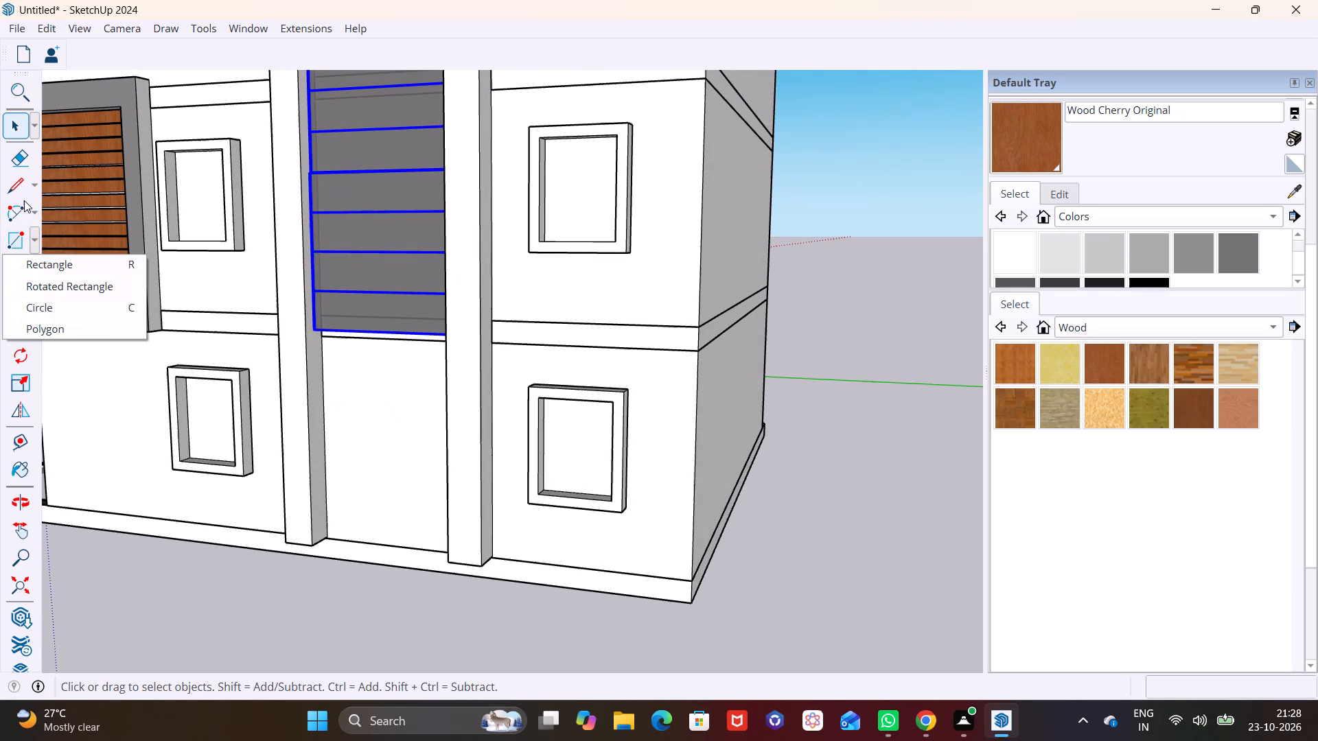
click(21, 185)
click(34, 183)
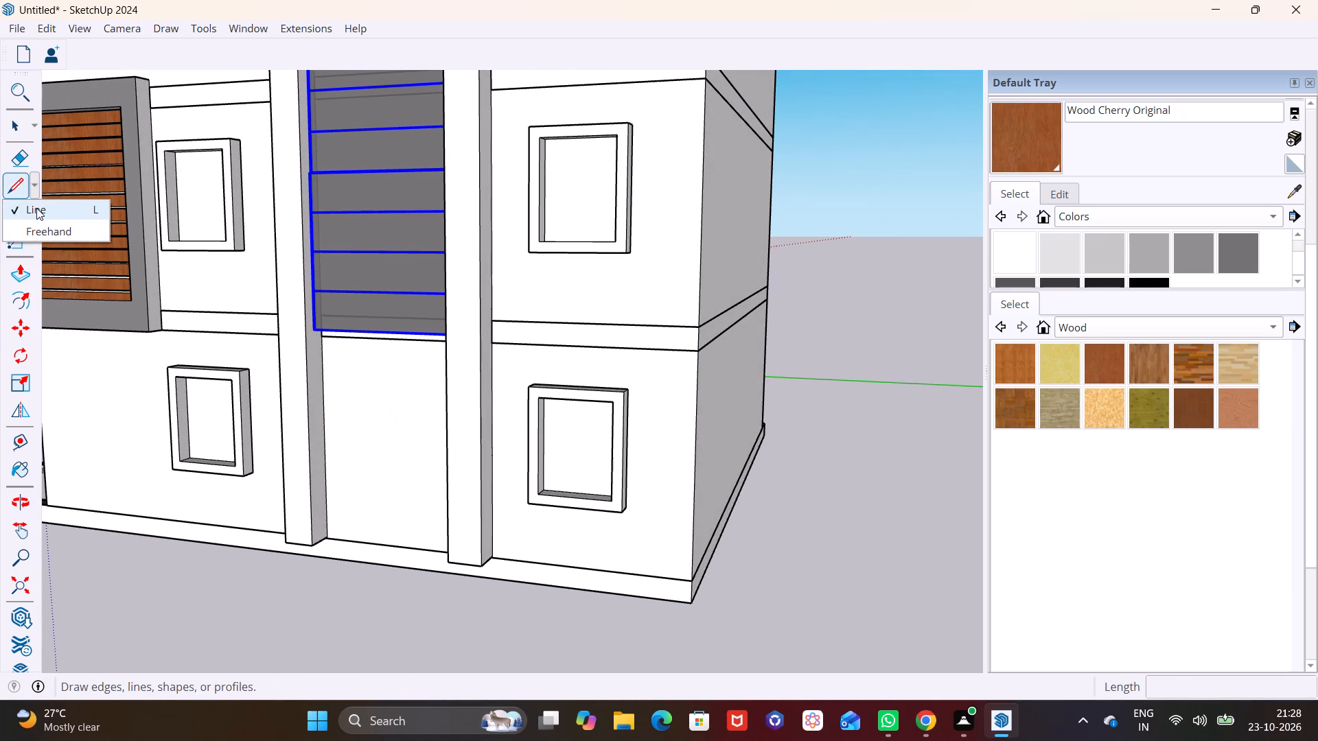
click(36, 208)
scroll(362, 454, up, 4)
middle_drag(329, 425, 268, 458)
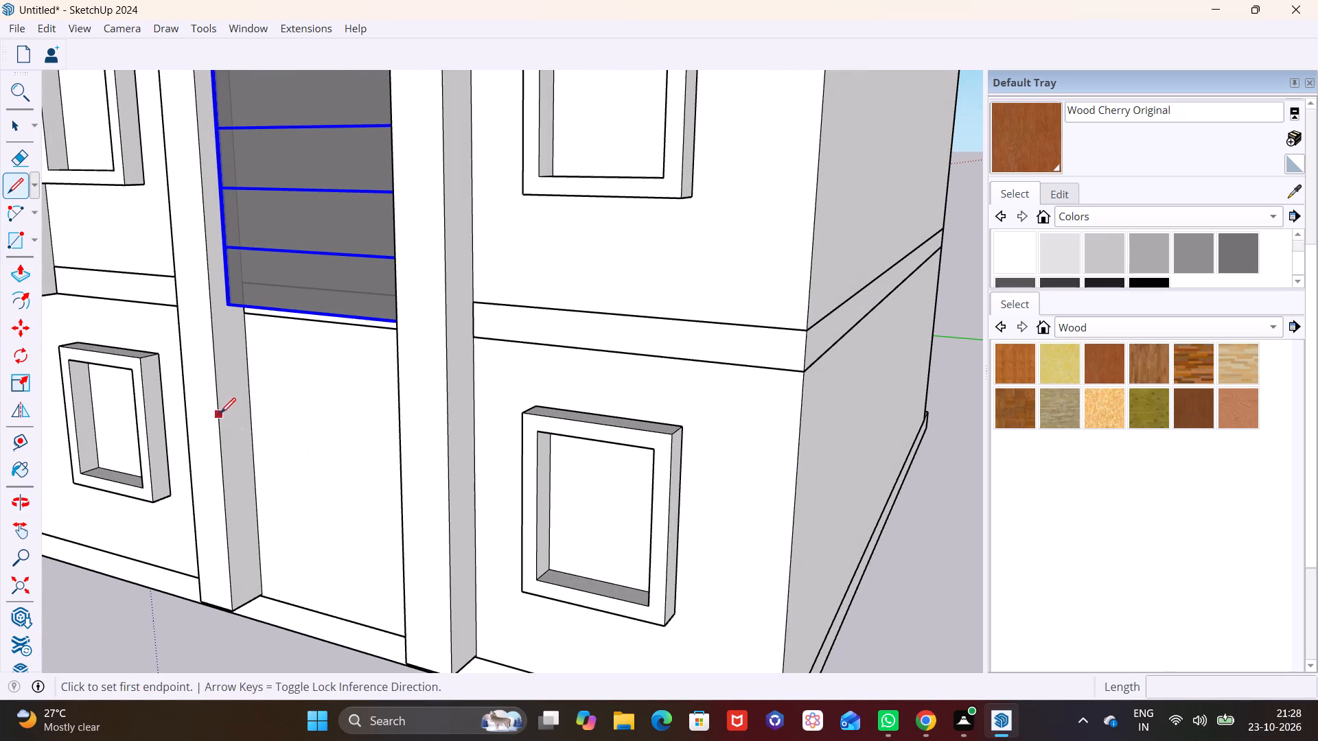
click(216, 338)
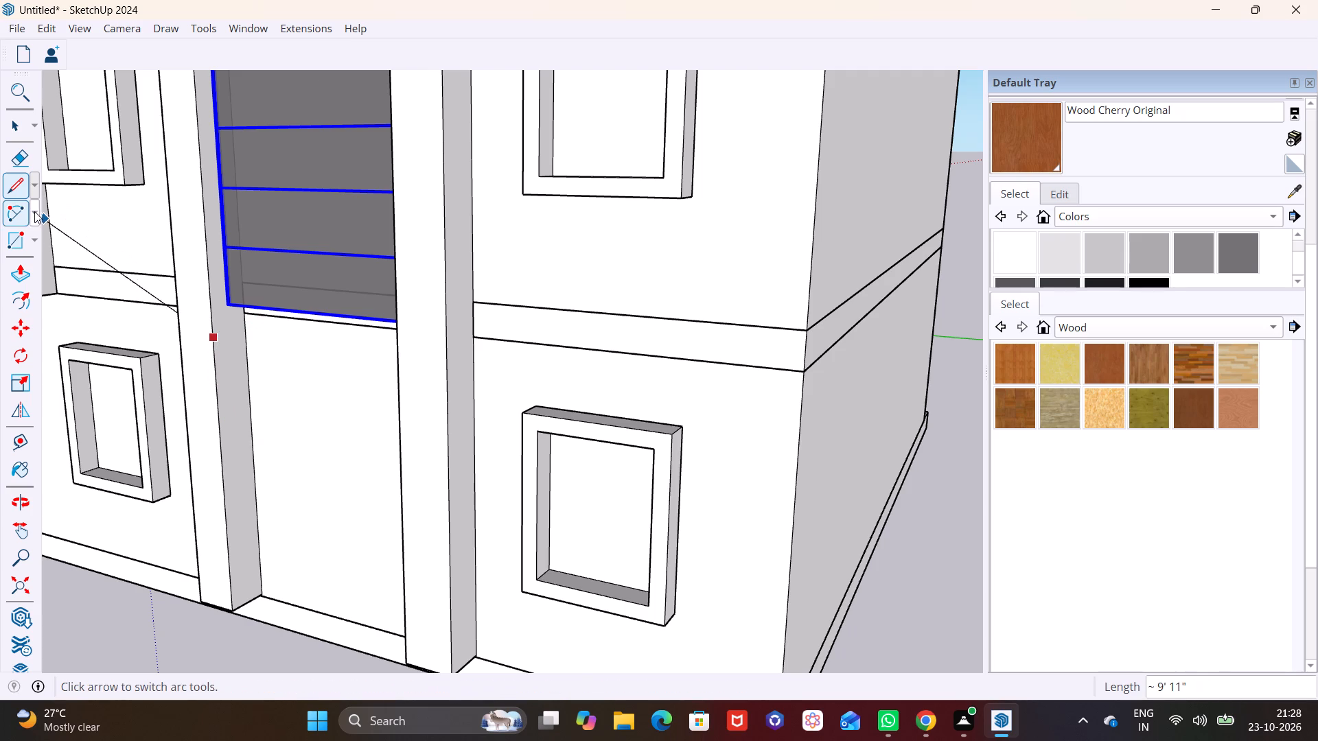
click(246, 338)
Push/Pull the pillar's inner face below the line across the bay to the opposite pillar, filling the ground-floor recess.
key(space)
click(235, 381)
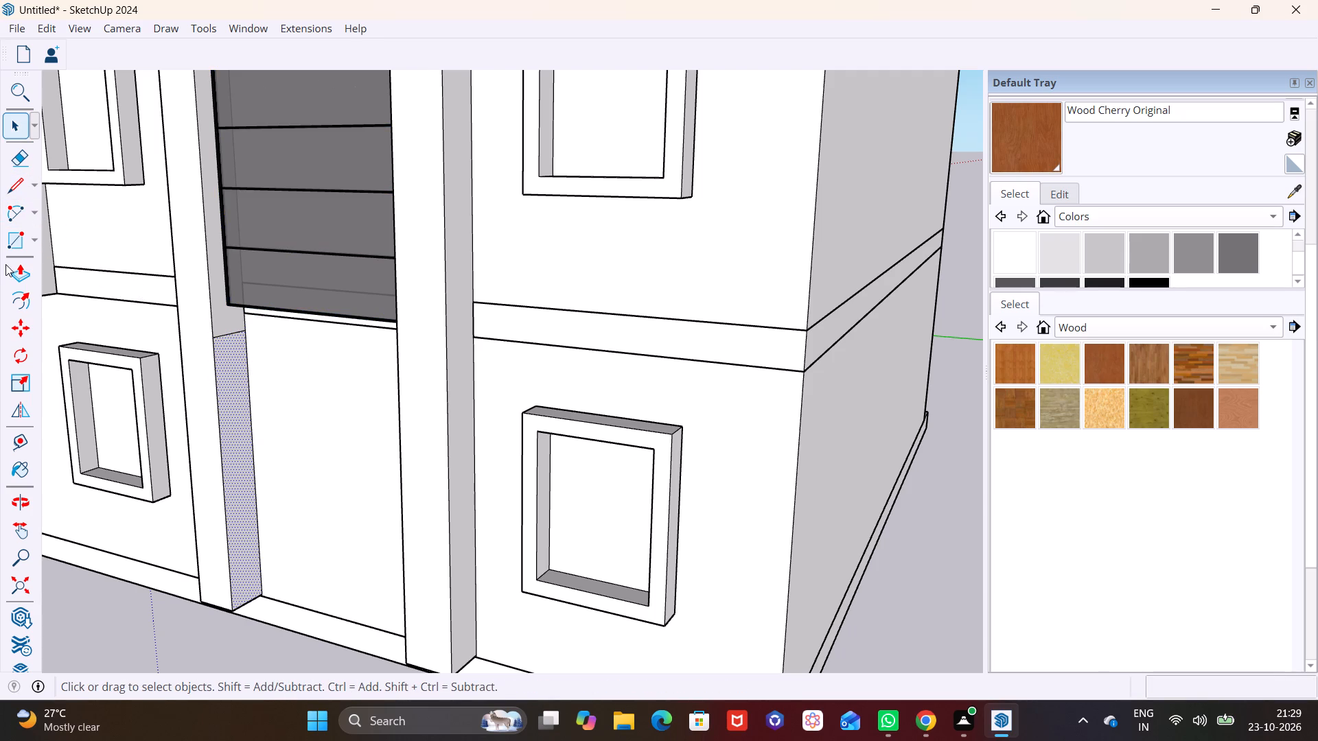
click(28, 277)
click(242, 406)
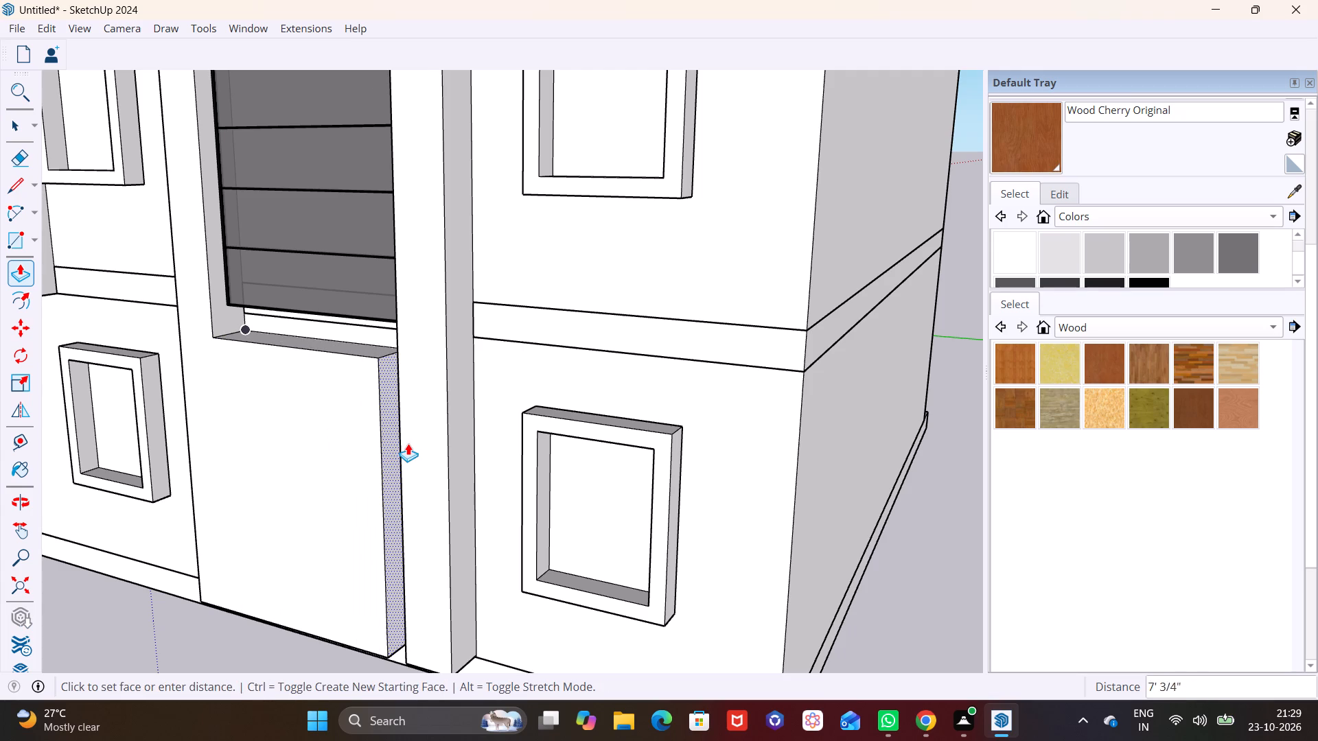
click(408, 443)
click(392, 460)
drag(381, 440, 405, 440)
click(401, 440)
key(space)
scroll(343, 442, down, 8)
middle_drag(376, 469, 449, 469)
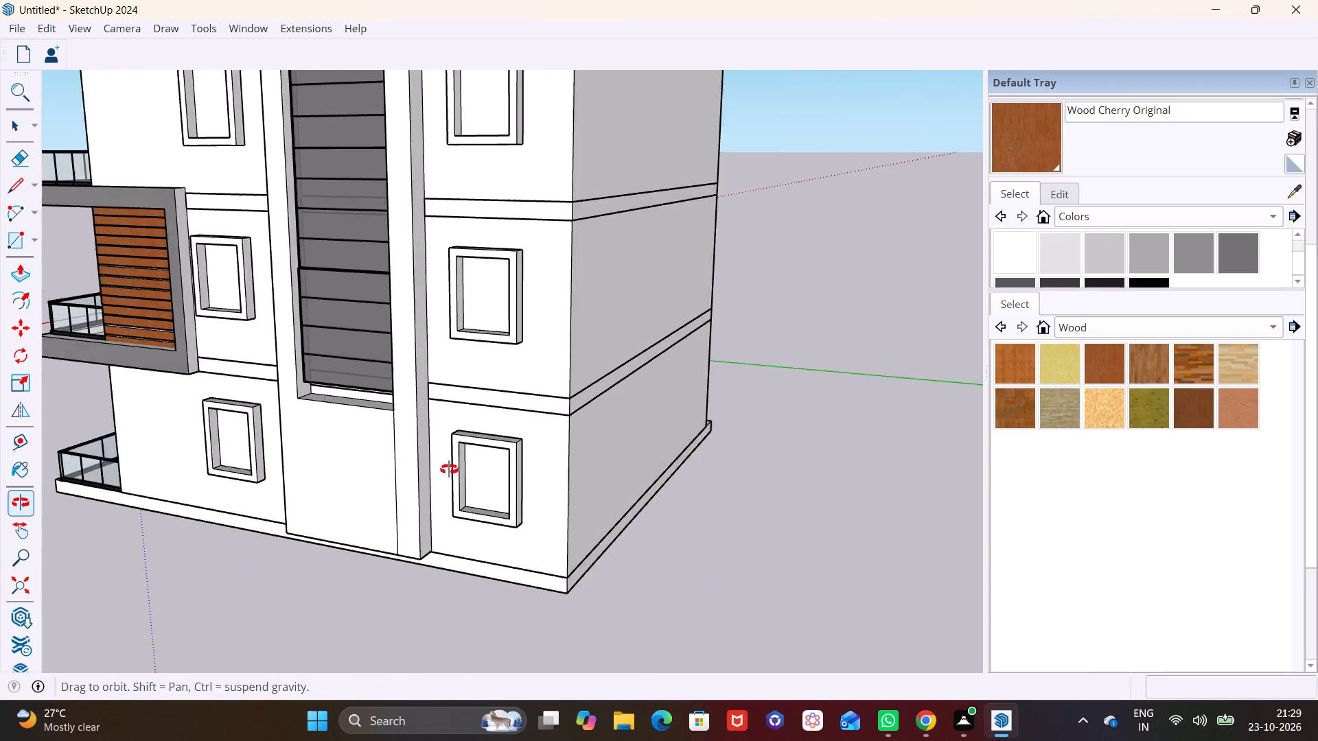
Scale the lowest glass window in the pillar bay downward to the ledge on top of the solid base.
middle_drag(449, 469, 596, 456)
scroll(596, 454, down, 8)
scroll(508, 379, up, 2)
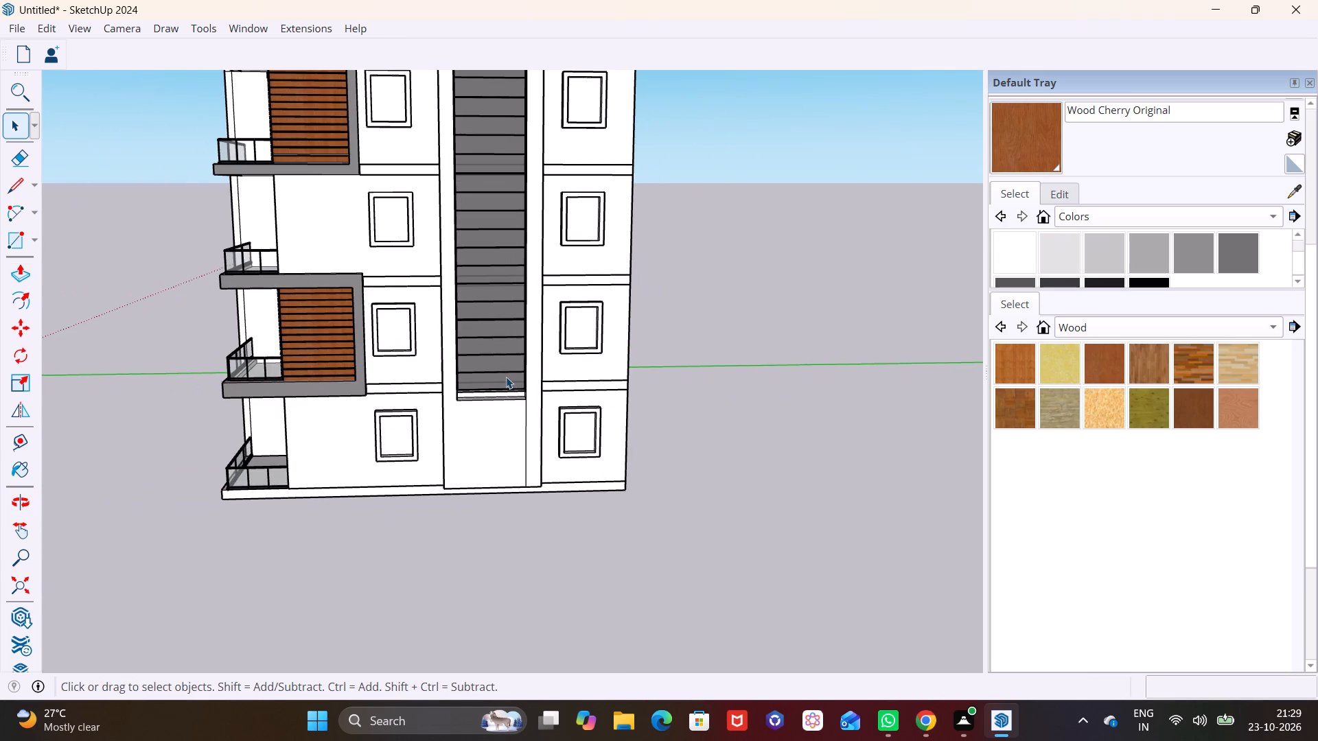
shift+middle_drag(506, 377, 452, 326)
shift+scroll(506, 377, up, 1)
scroll(450, 349, up, 7)
click(444, 329)
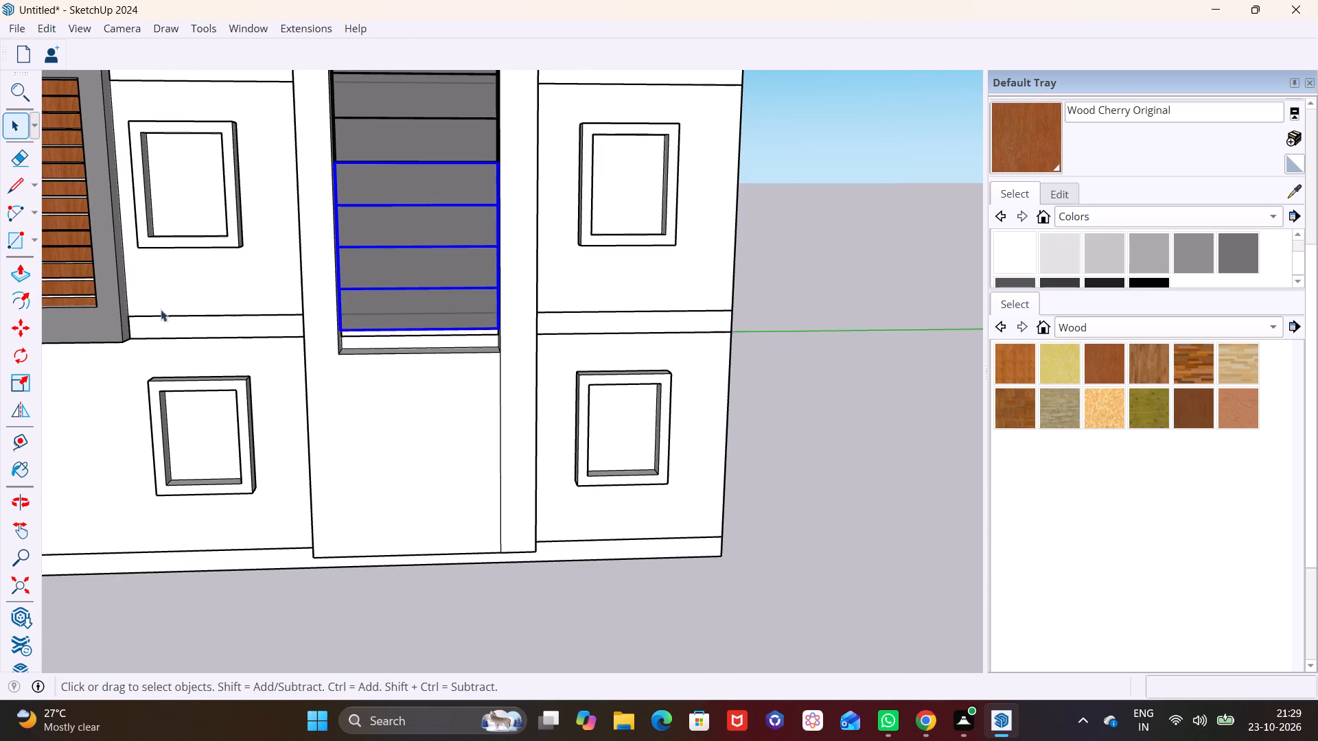
click(9, 385)
scroll(346, 353, up, 6)
middle_drag(467, 311, 446, 185)
scroll(439, 298, up, 7)
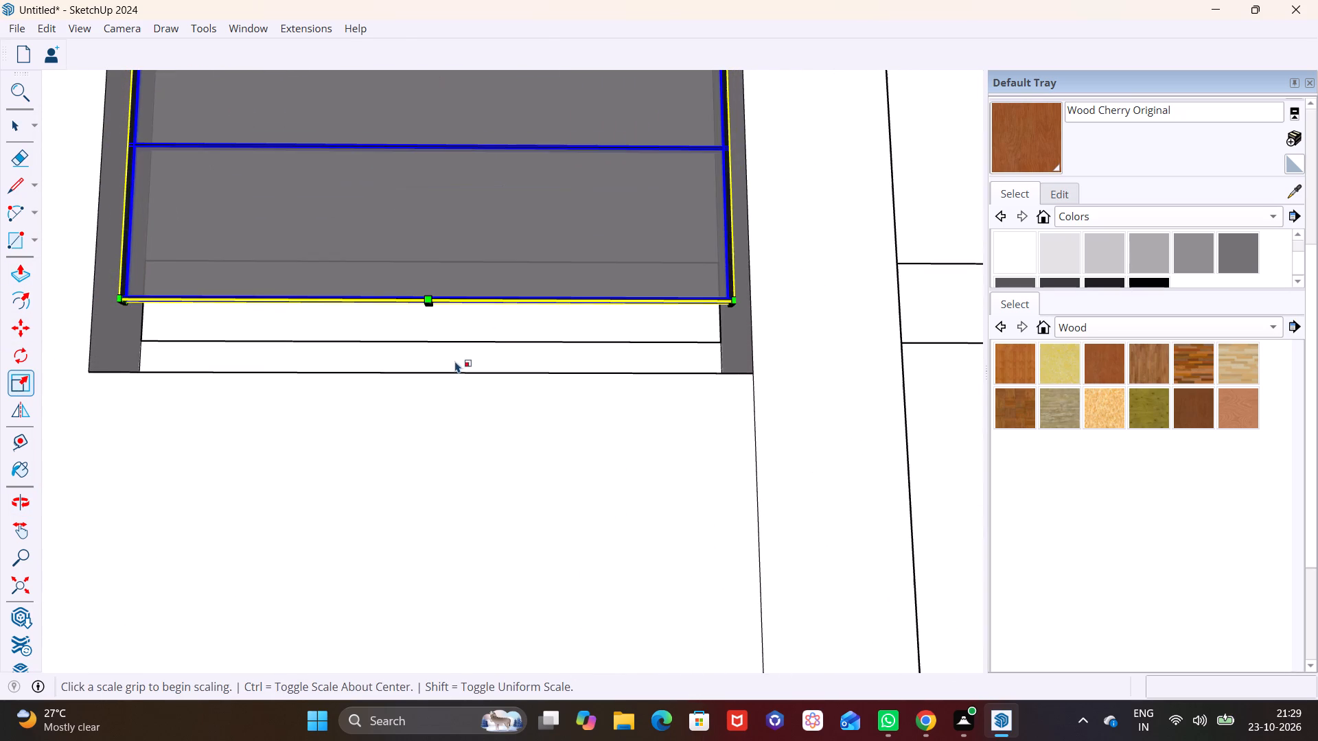
middle_drag(429, 296, 404, 228)
scroll(439, 297, up, 7)
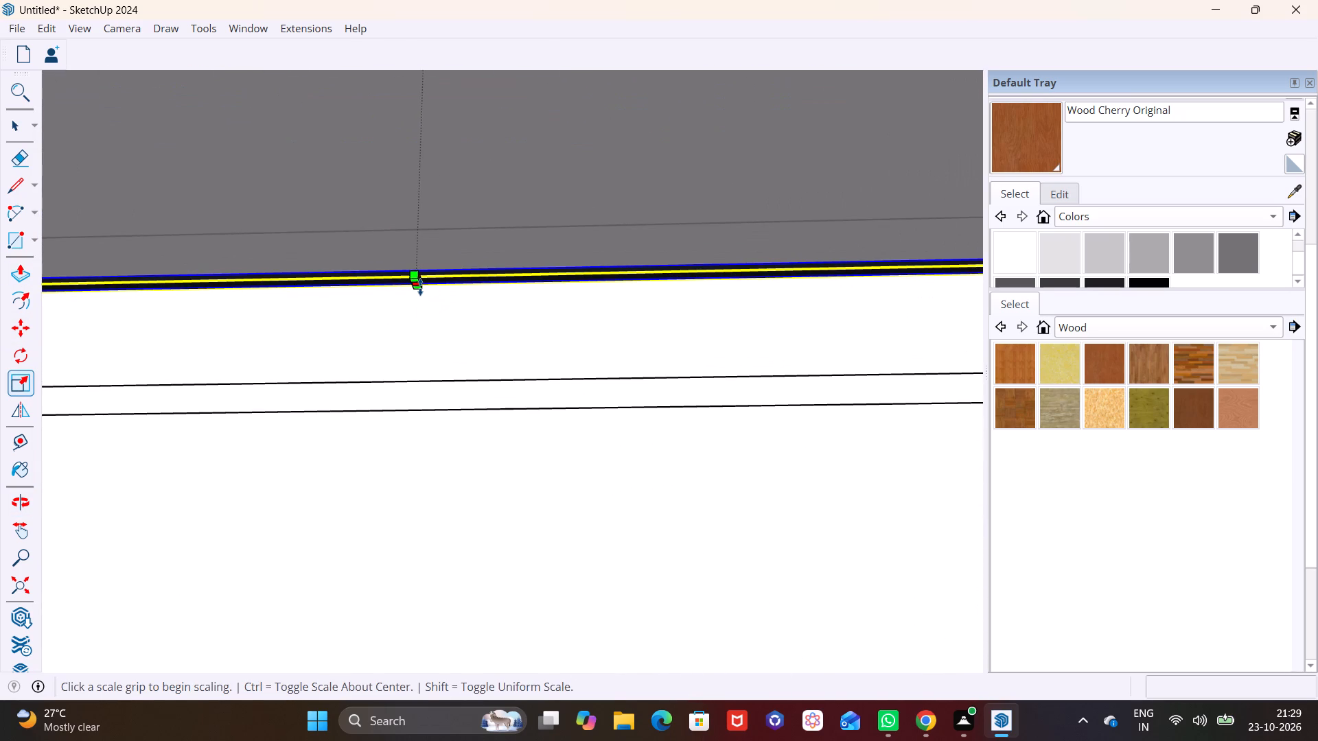
click(420, 287)
click(421, 380)
key(space)
click(417, 430)
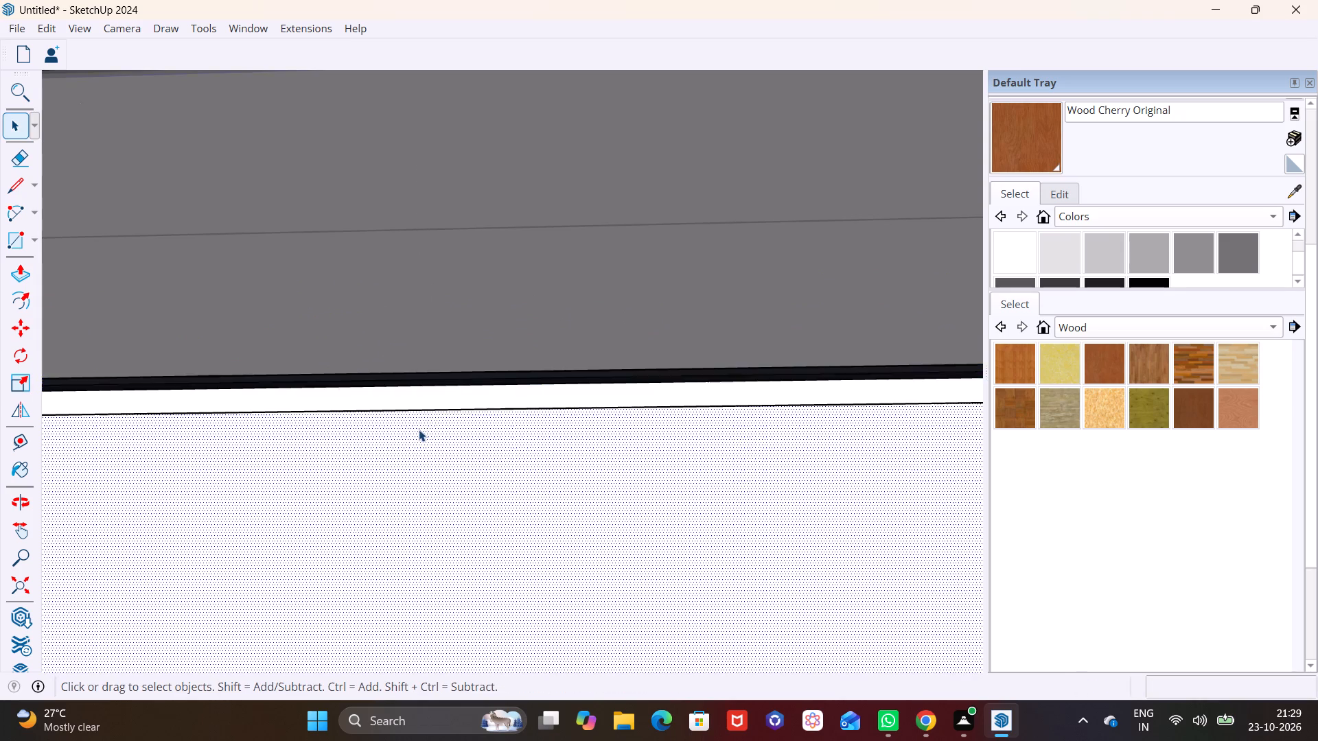
Examine the completed glass bay and the whole building from the front and the balcony corner.
scroll(424, 408, down, 20)
scroll(424, 408, down, 1)
middle_drag(541, 400, 564, 556)
scroll(564, 556, down, 6)
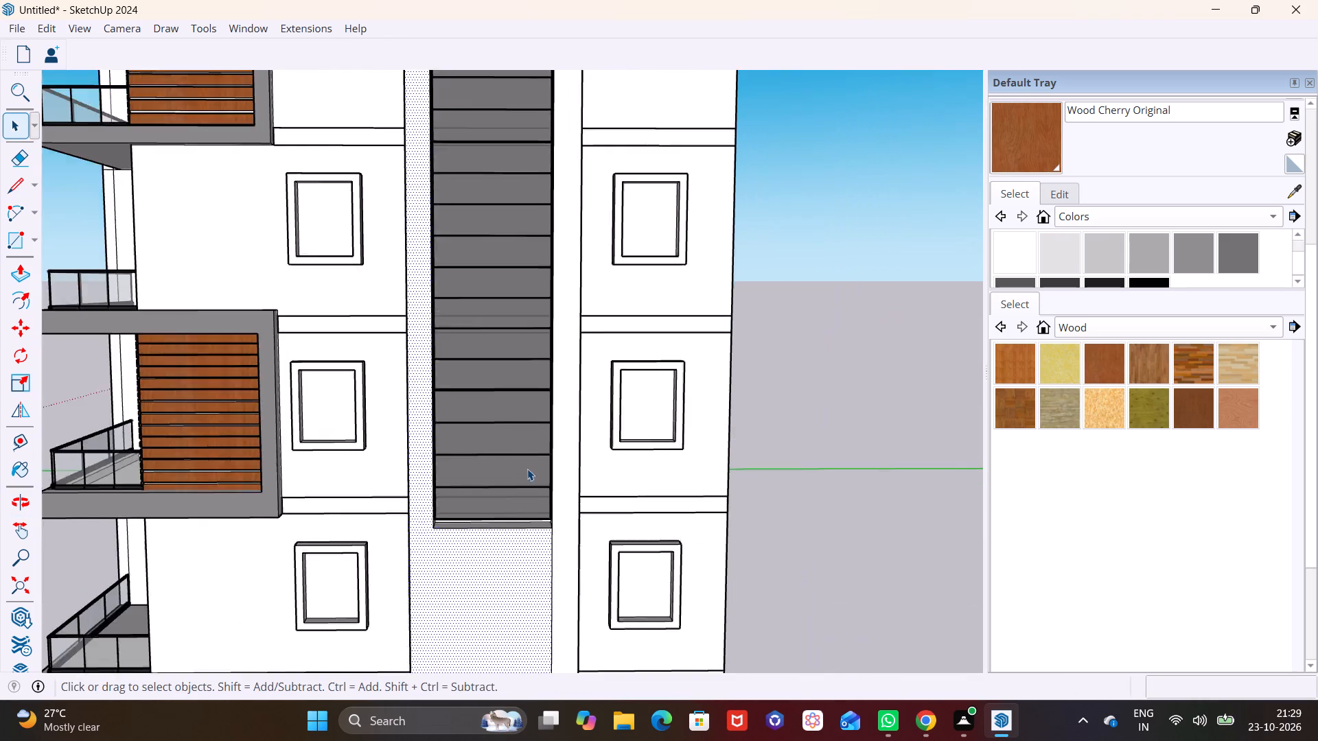
scroll(527, 469, down, 11)
middle_drag(536, 518, 696, 507)
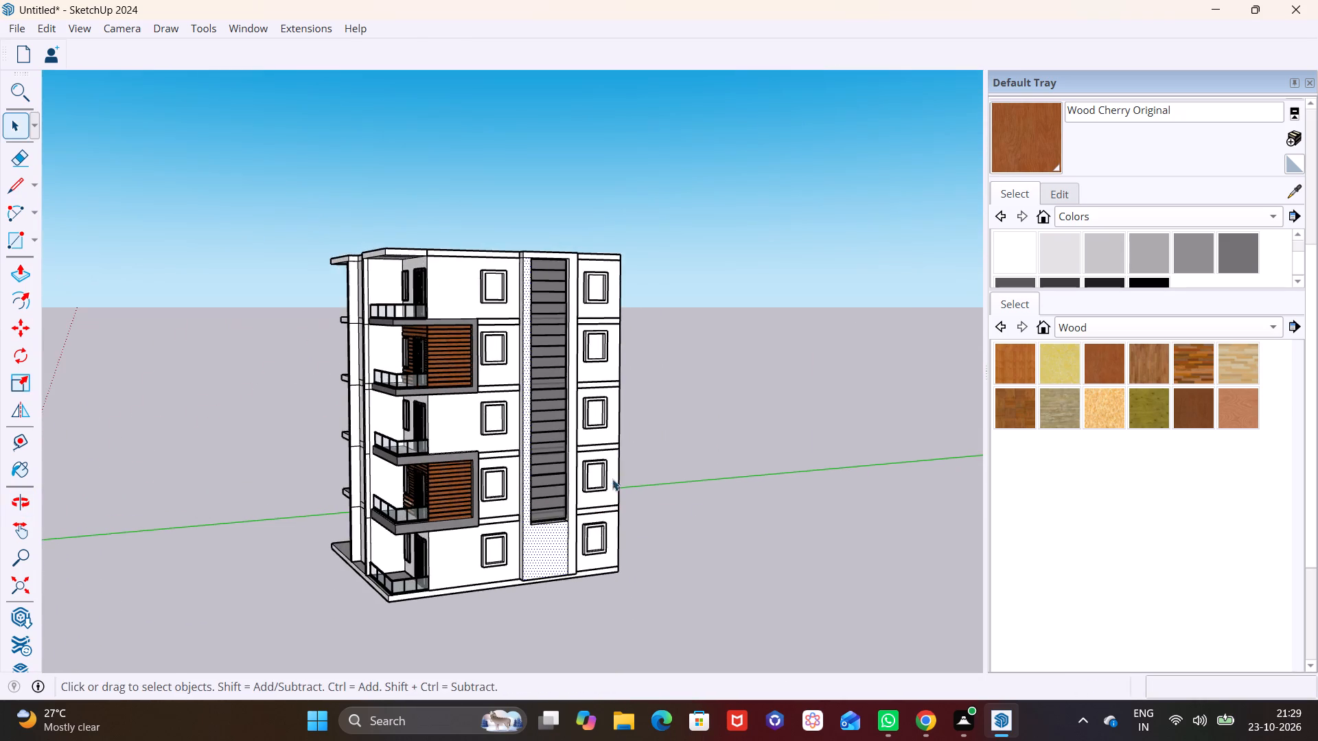
scroll(610, 473, down, 3)
middle_drag(614, 478, 743, 498)
scroll(596, 486, up, 1)
middle_drag(579, 494, 573, 416)
scroll(579, 484, up, 1)
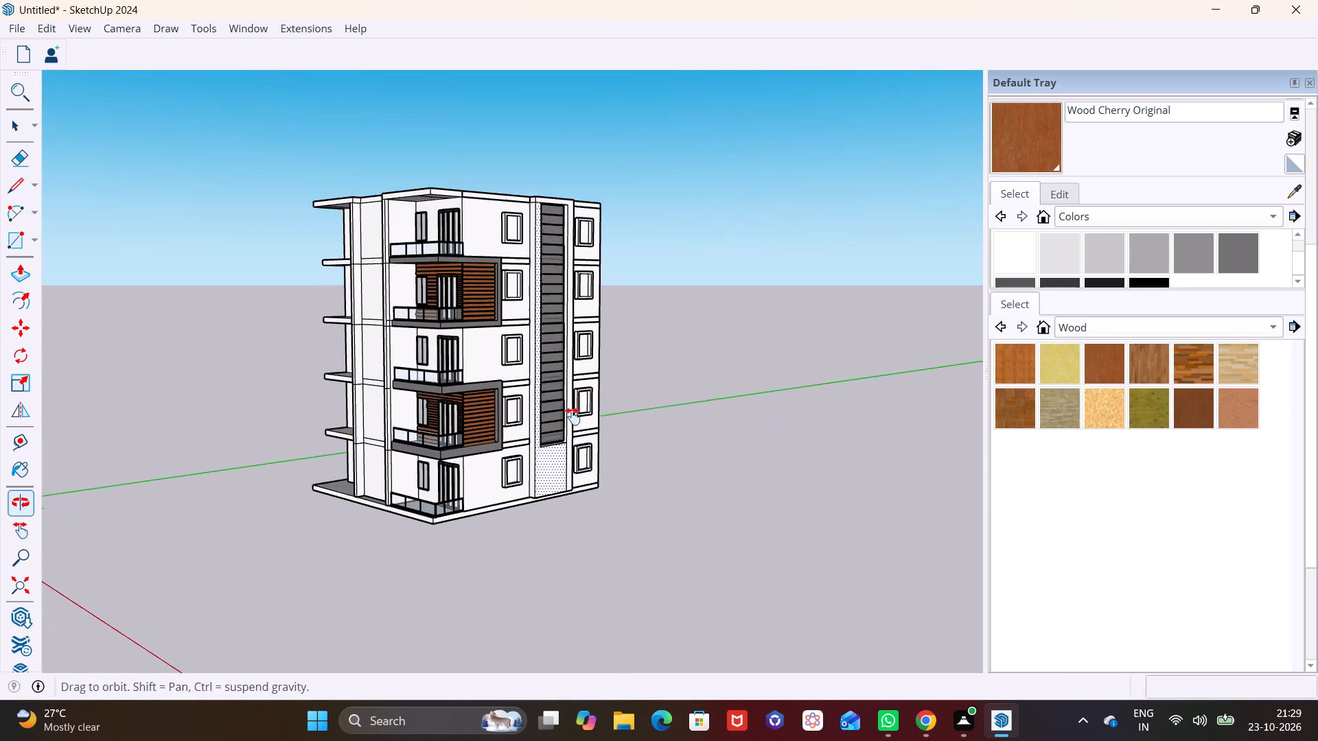
middle_drag(573, 416, 573, 415)
click(697, 518)
scroll(545, 459, up, 1)
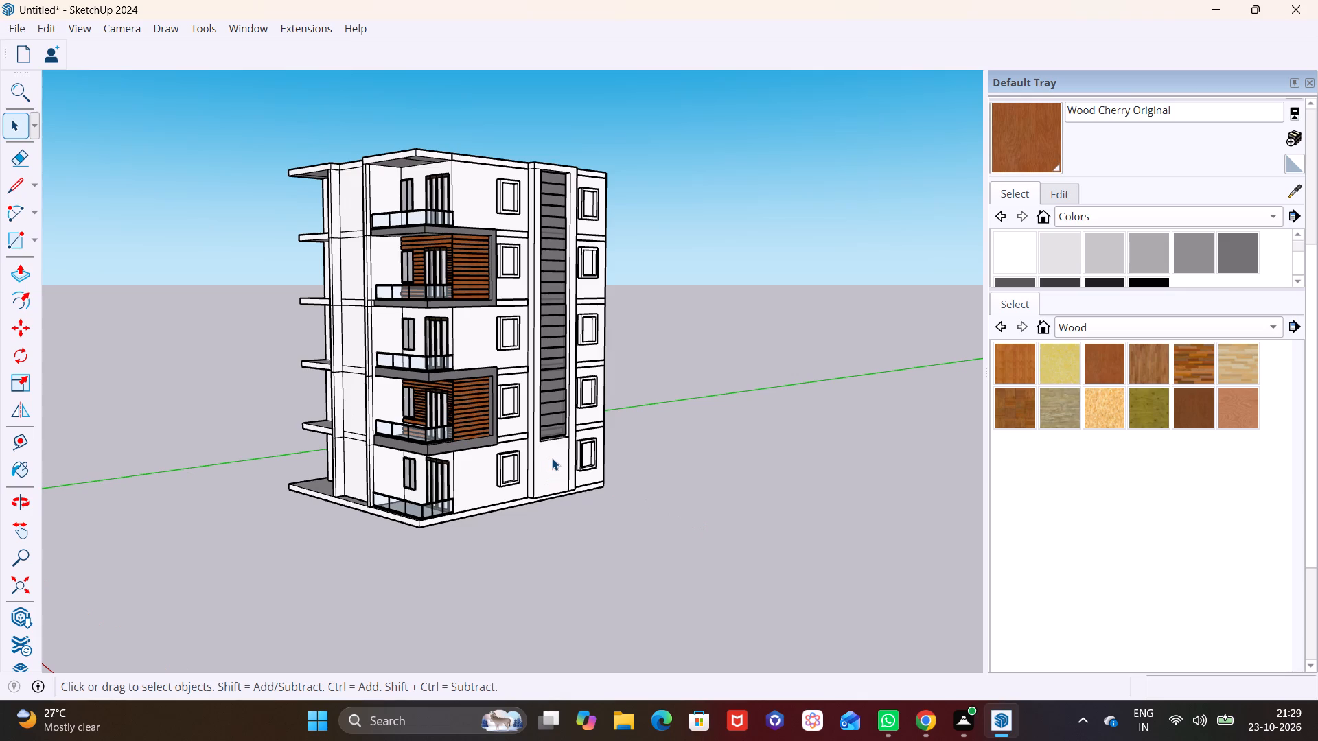
shift+middle_drag(557, 457, 586, 381)
middle_drag(592, 412, 593, 403)
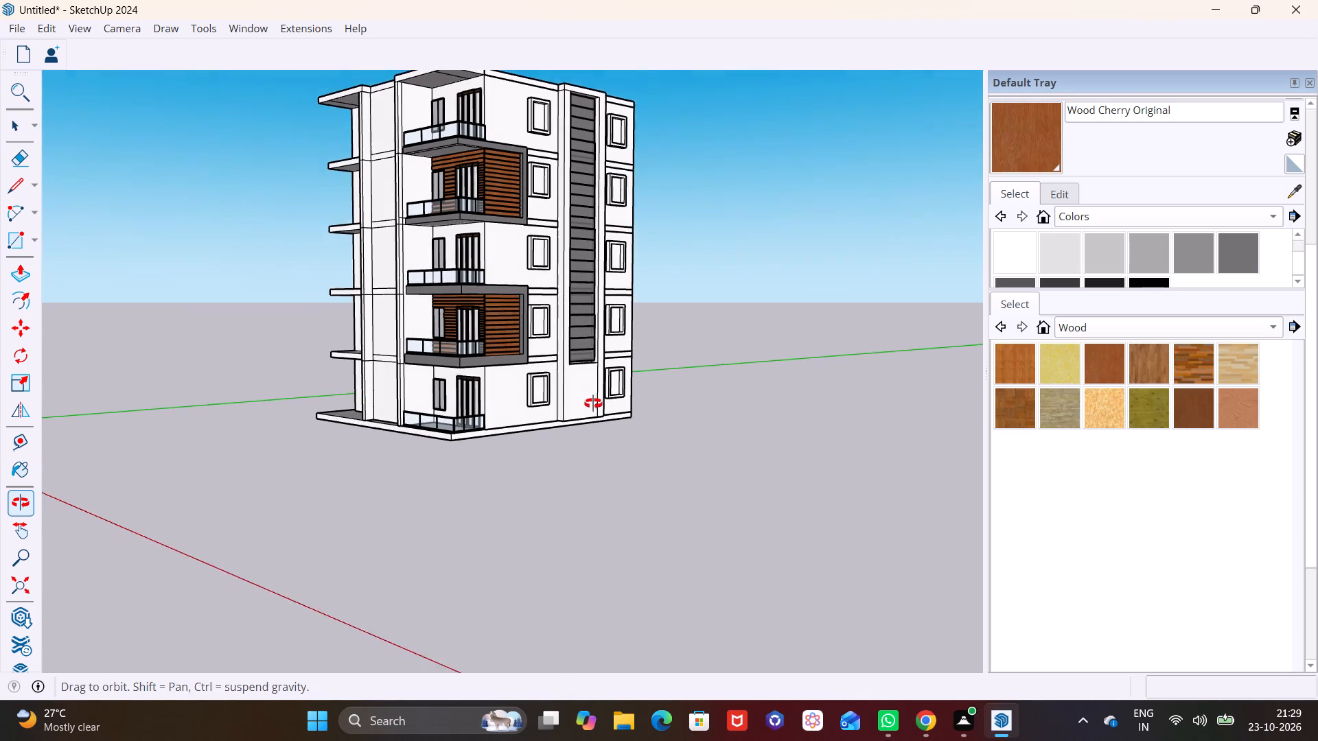
middle_drag(593, 403, 602, 402)
scroll(594, 399, down, 4)
shift+middle_drag(583, 381, 567, 478)
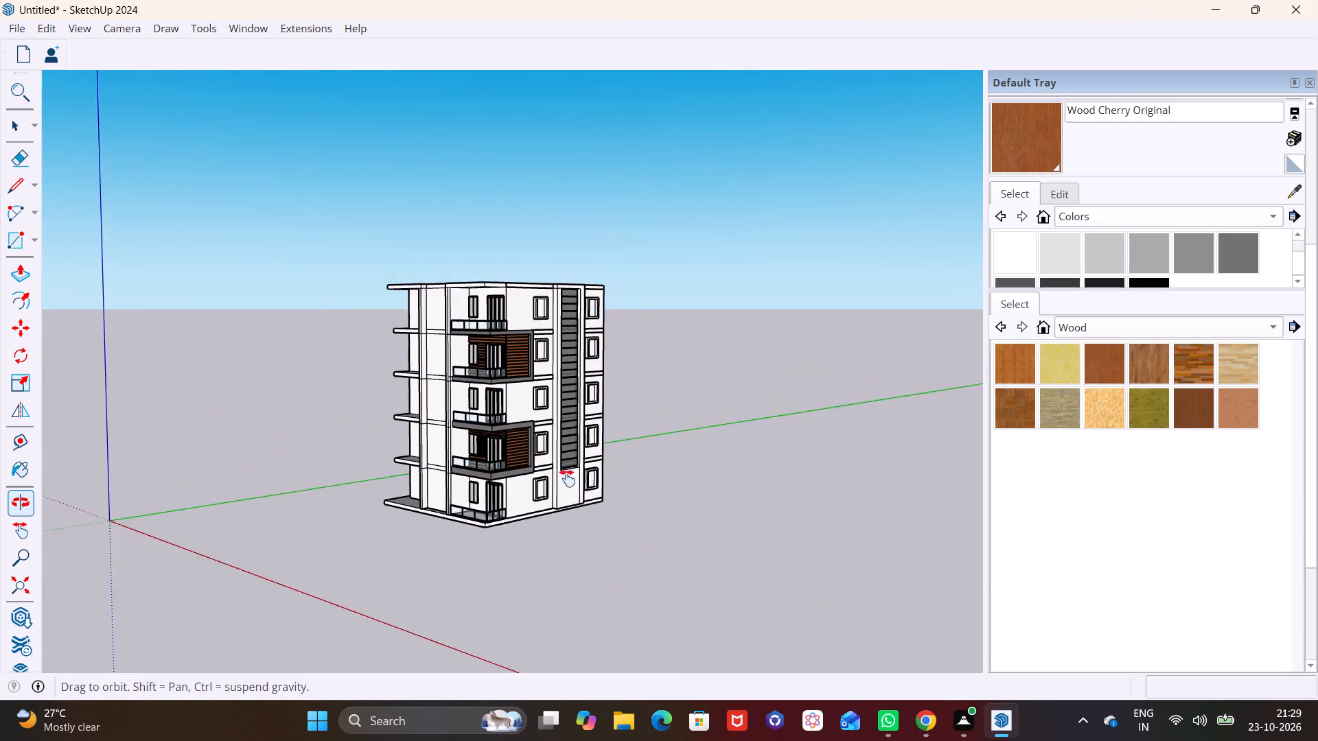
shift+middle_drag(567, 478, 560, 524)
scroll(476, 464, up, 2)
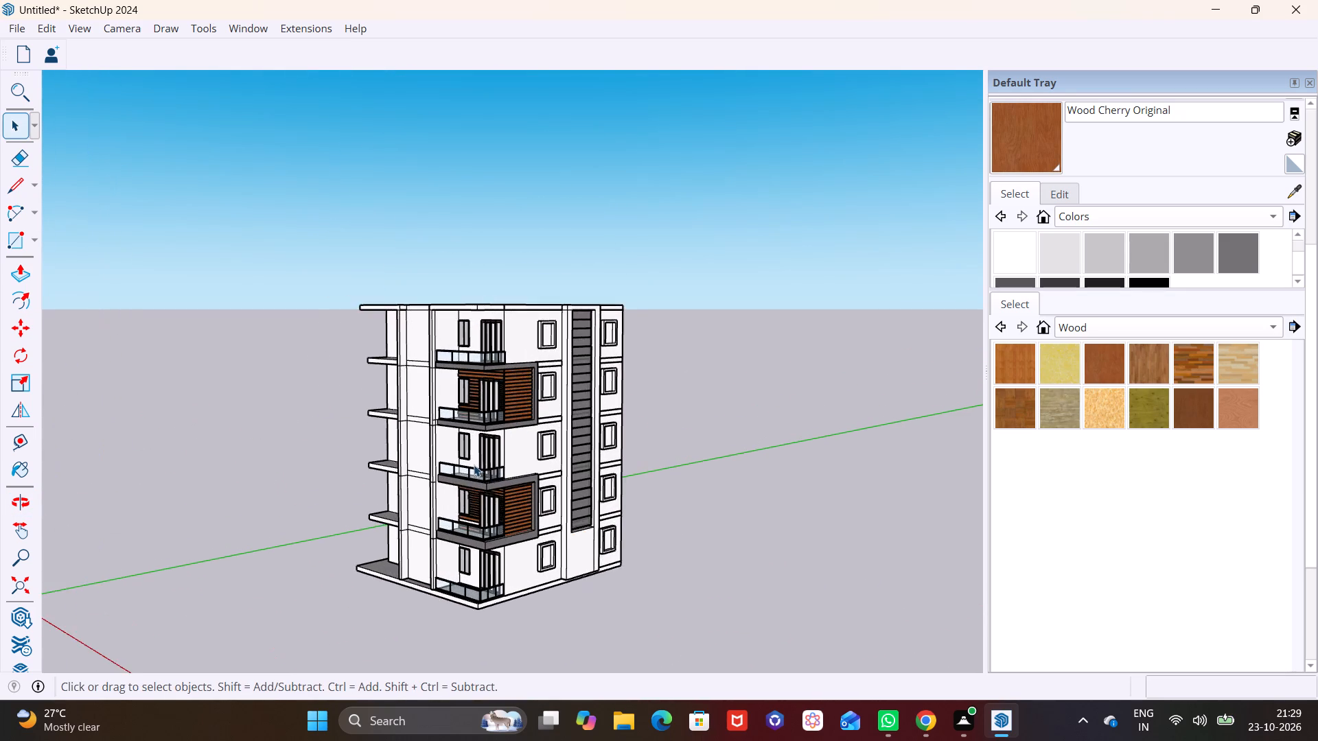
scroll(472, 464, up, 6)
shift+middle_drag(470, 469, 500, 336)
scroll(536, 432, up, 4)
middle_drag(545, 455, 577, 340)
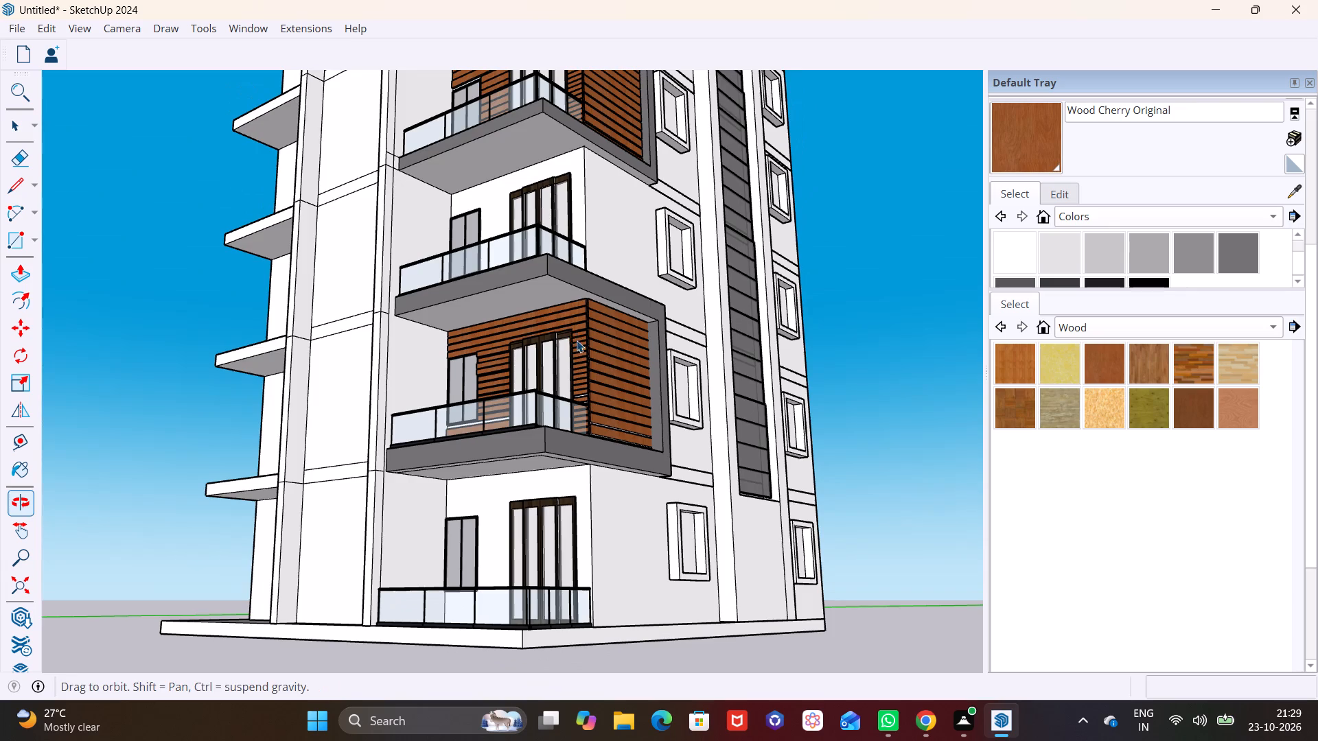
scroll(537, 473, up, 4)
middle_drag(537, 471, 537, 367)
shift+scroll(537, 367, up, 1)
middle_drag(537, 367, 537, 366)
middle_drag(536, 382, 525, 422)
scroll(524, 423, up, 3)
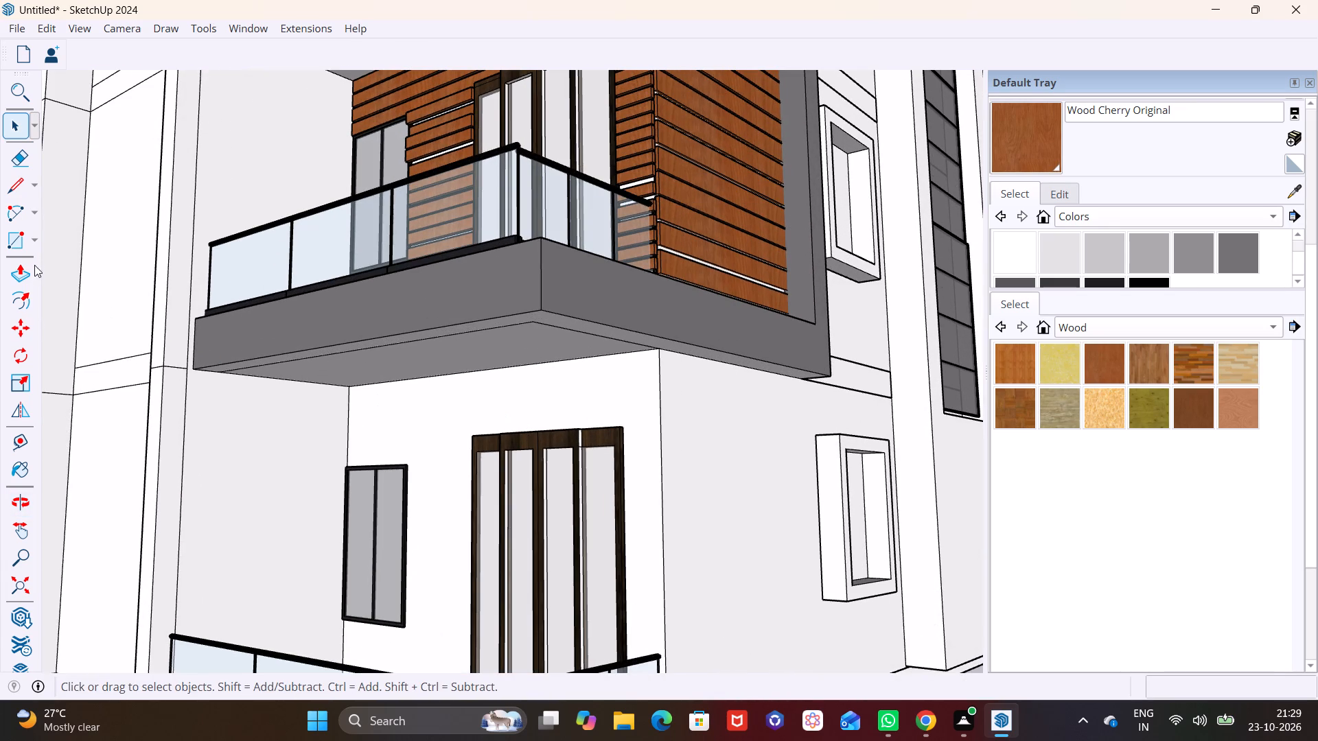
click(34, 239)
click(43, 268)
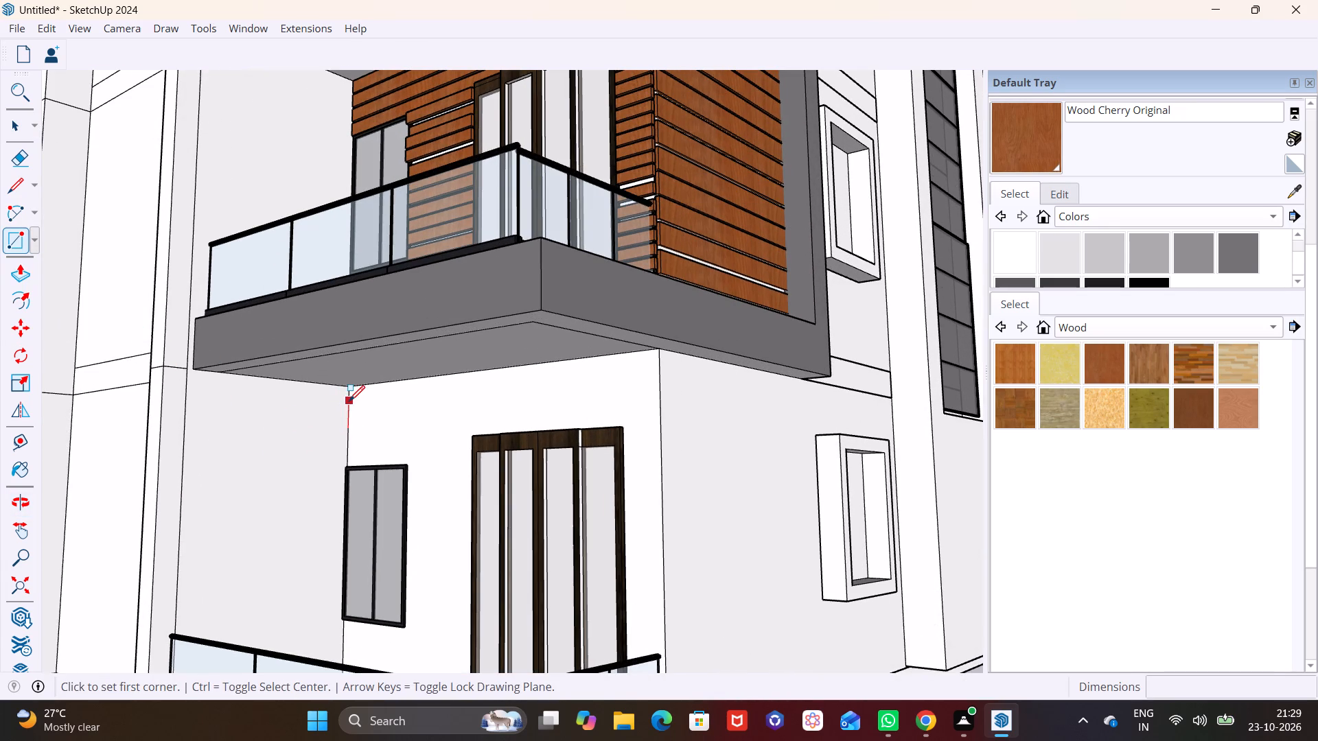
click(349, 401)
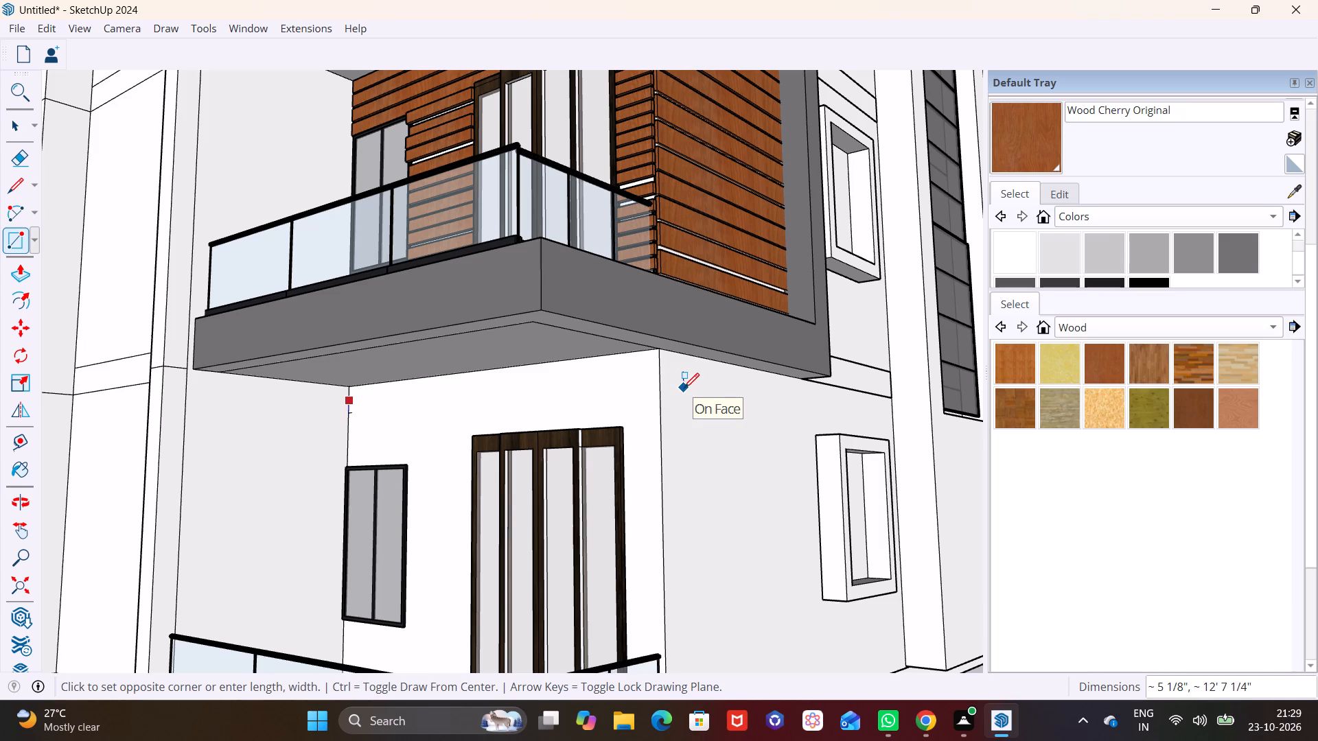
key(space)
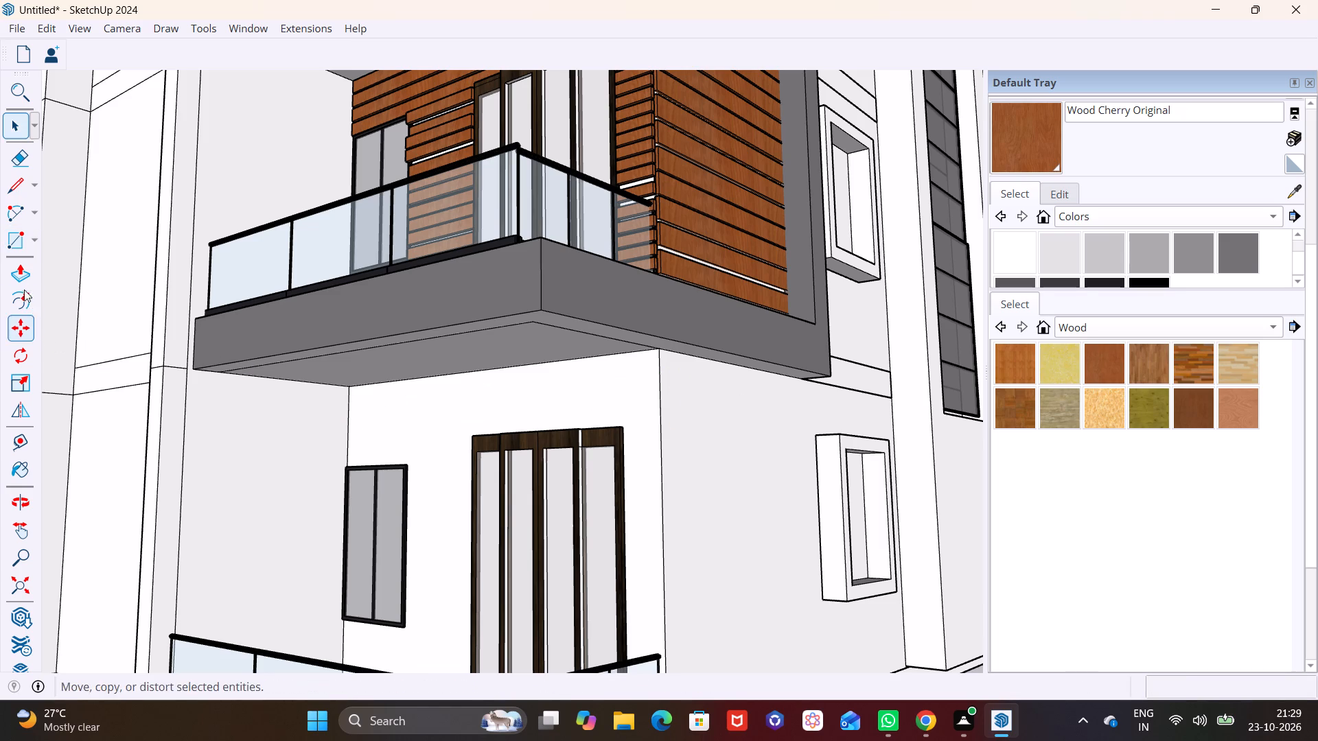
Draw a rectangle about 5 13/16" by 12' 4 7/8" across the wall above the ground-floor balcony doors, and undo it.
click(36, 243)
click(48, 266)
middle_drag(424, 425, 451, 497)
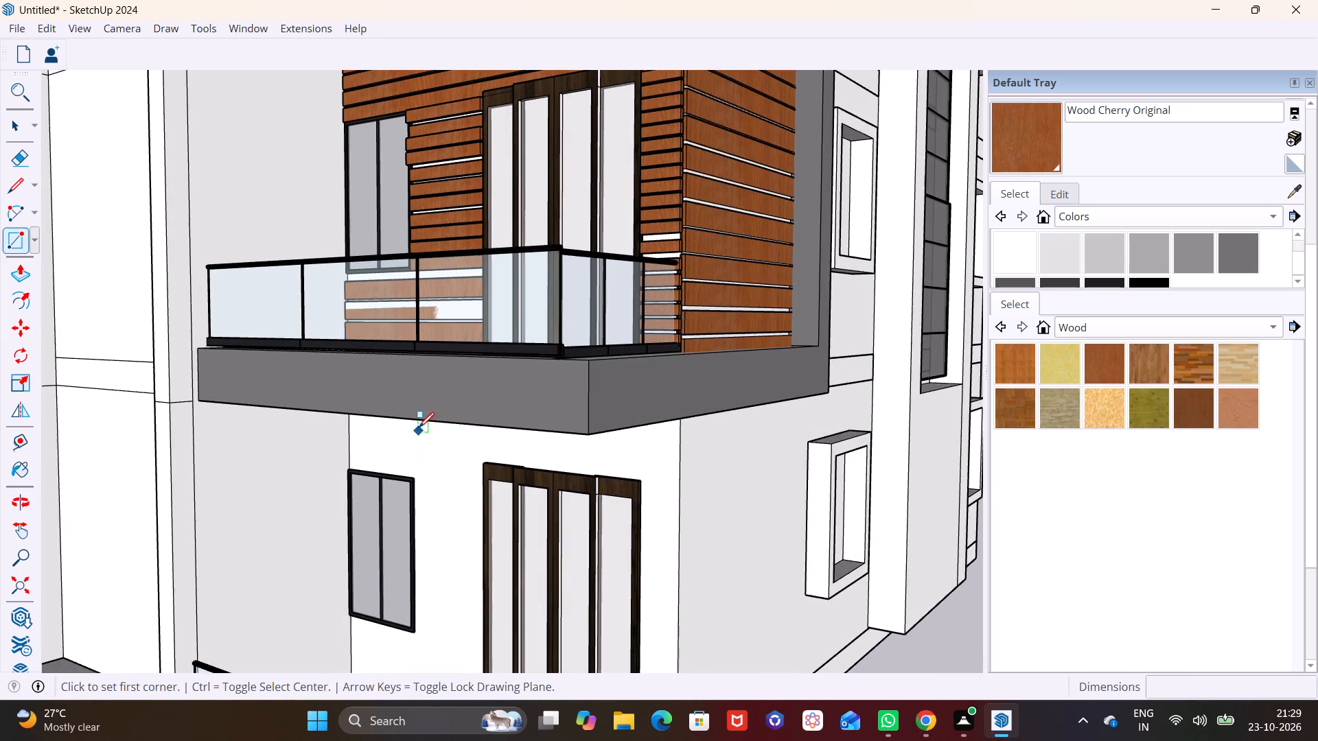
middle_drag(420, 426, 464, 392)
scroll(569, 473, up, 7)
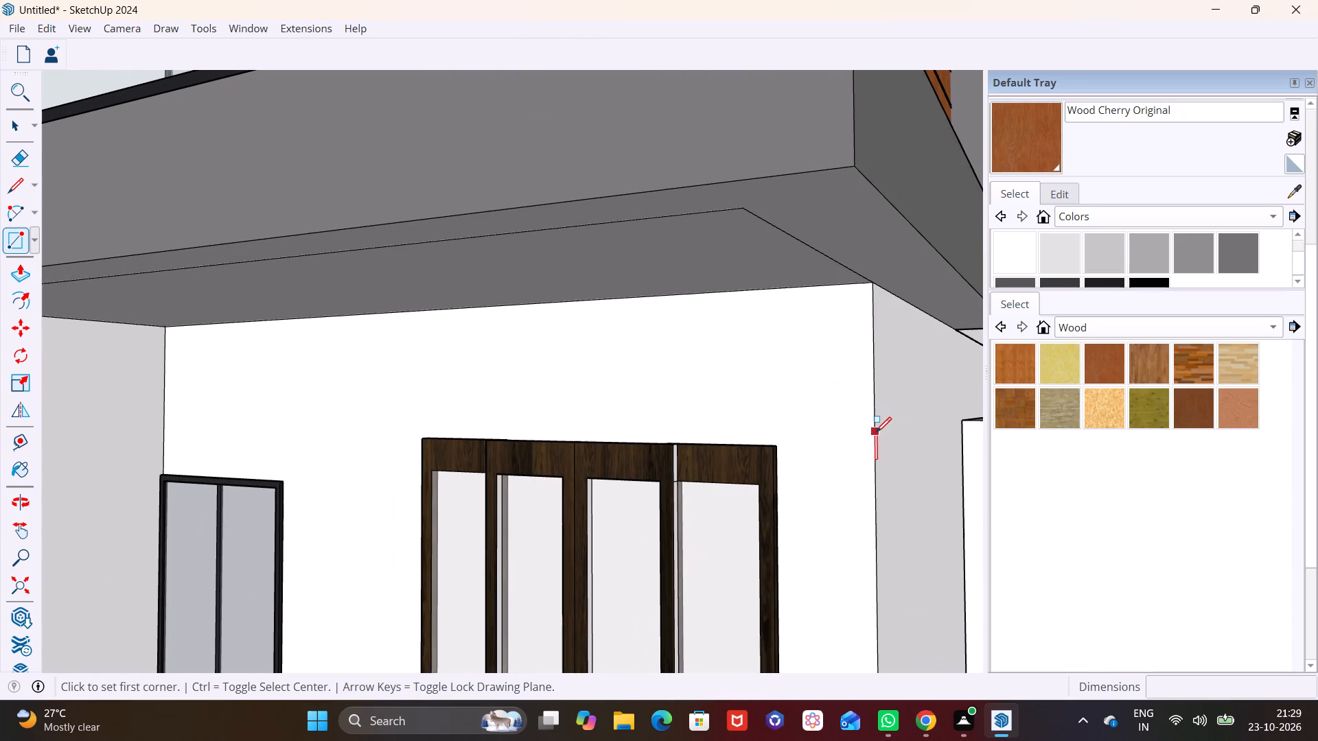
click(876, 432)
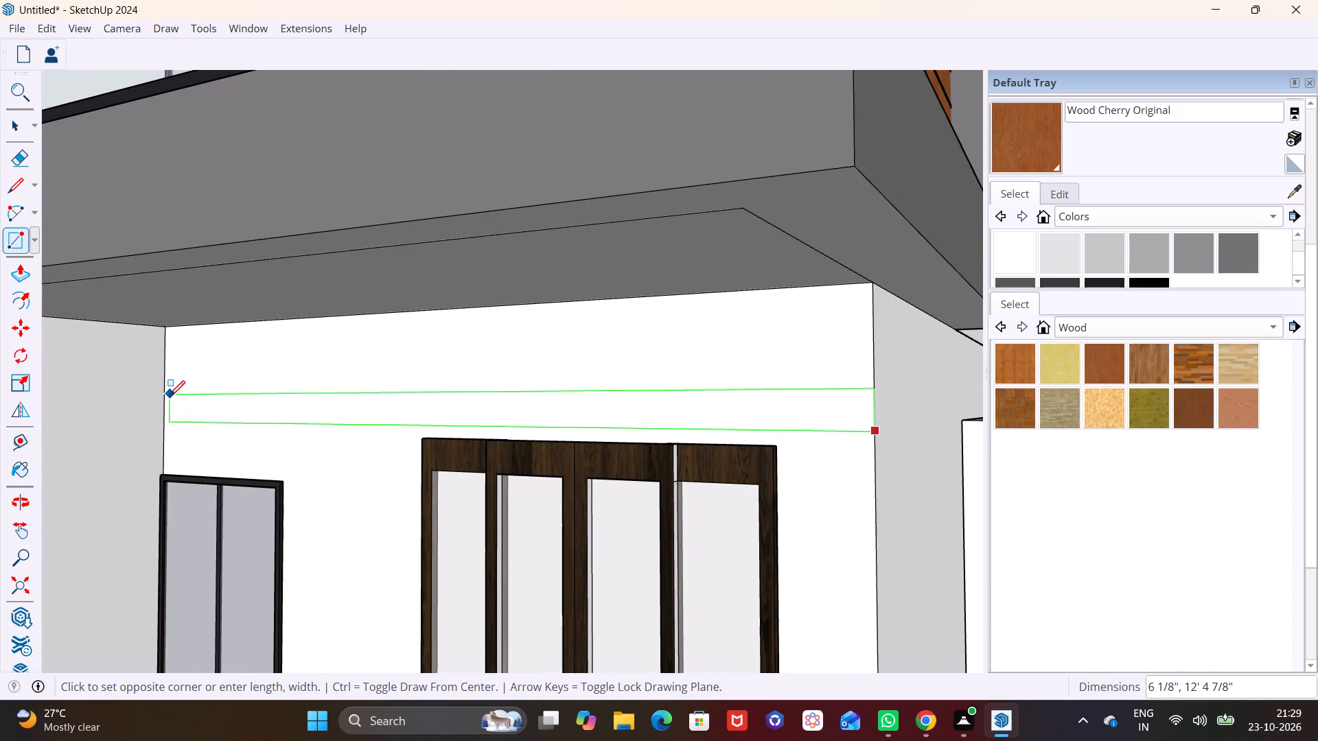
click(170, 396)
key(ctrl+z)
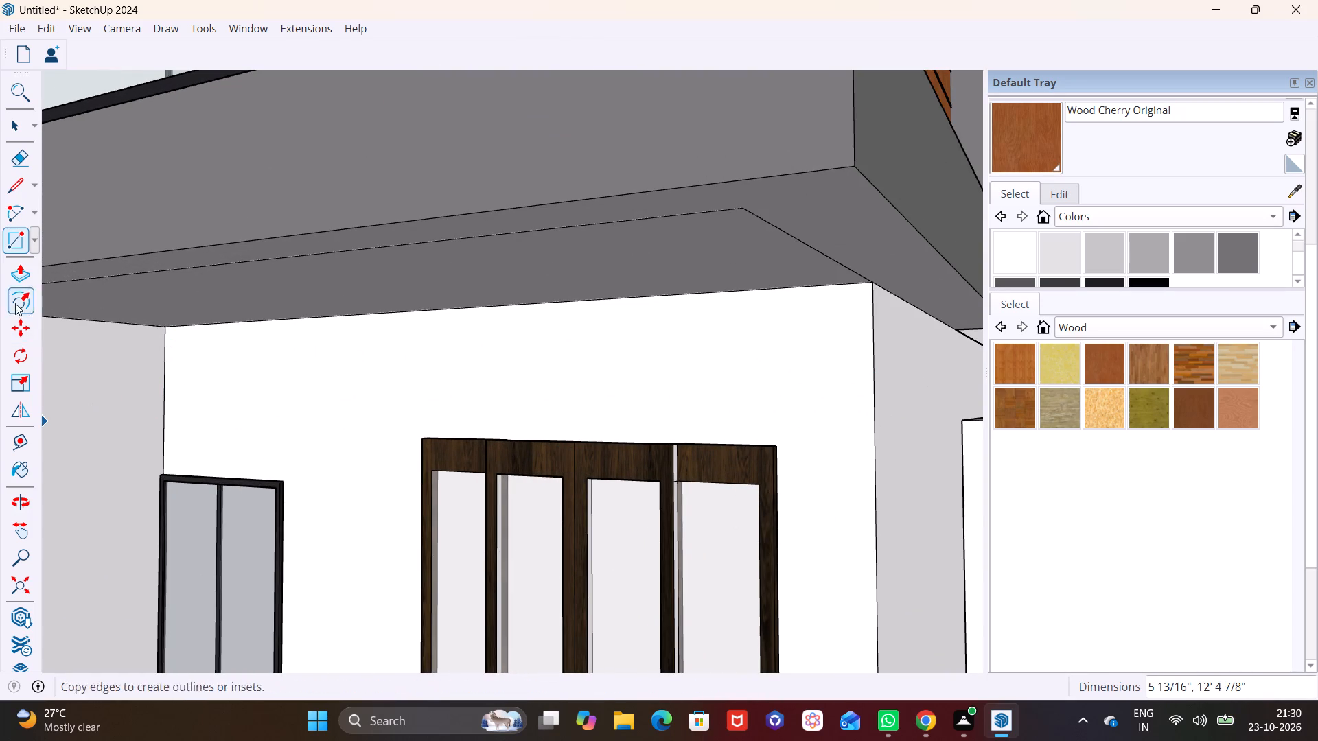
Draw a rectangle about 6 3/8" by 12' 6 5/8" between the wall's corner edges, just above the ground-floor balcony doors.
click(38, 244)
click(43, 259)
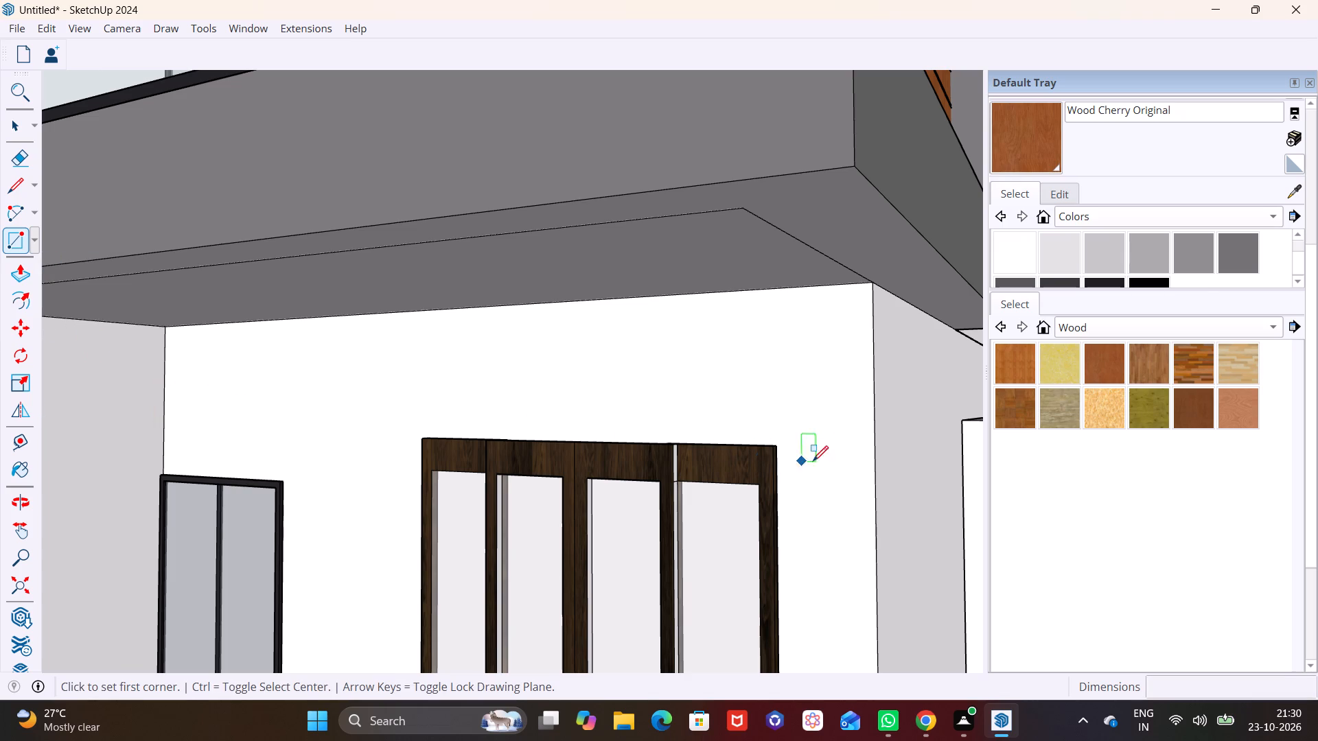
click(870, 436)
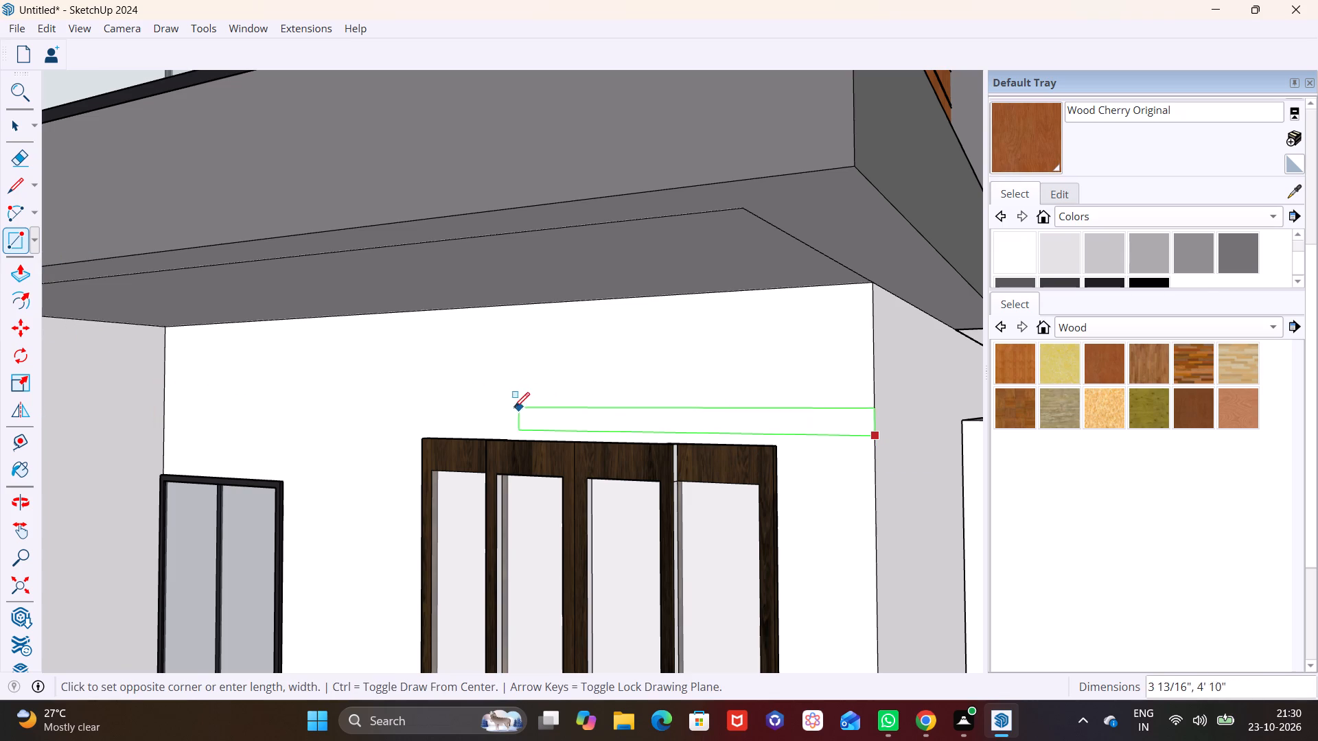
click(165, 393)
click(240, 410)
key(space)
click(275, 462)
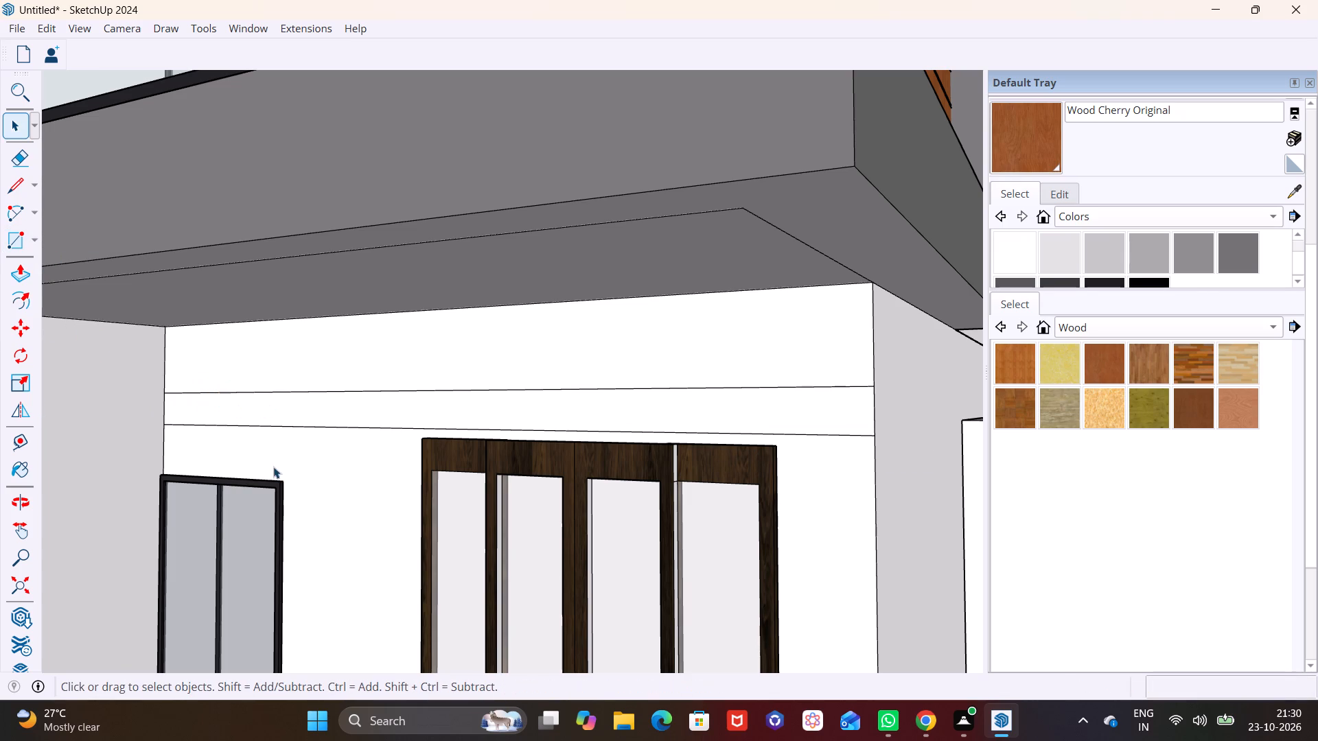
Make a group from the strip rectangle's face and edges above the ground-floor balcony doors.
double_click(322, 411)
middle_drag(378, 411, 211, 445)
double_click(450, 414)
right_click(451, 414)
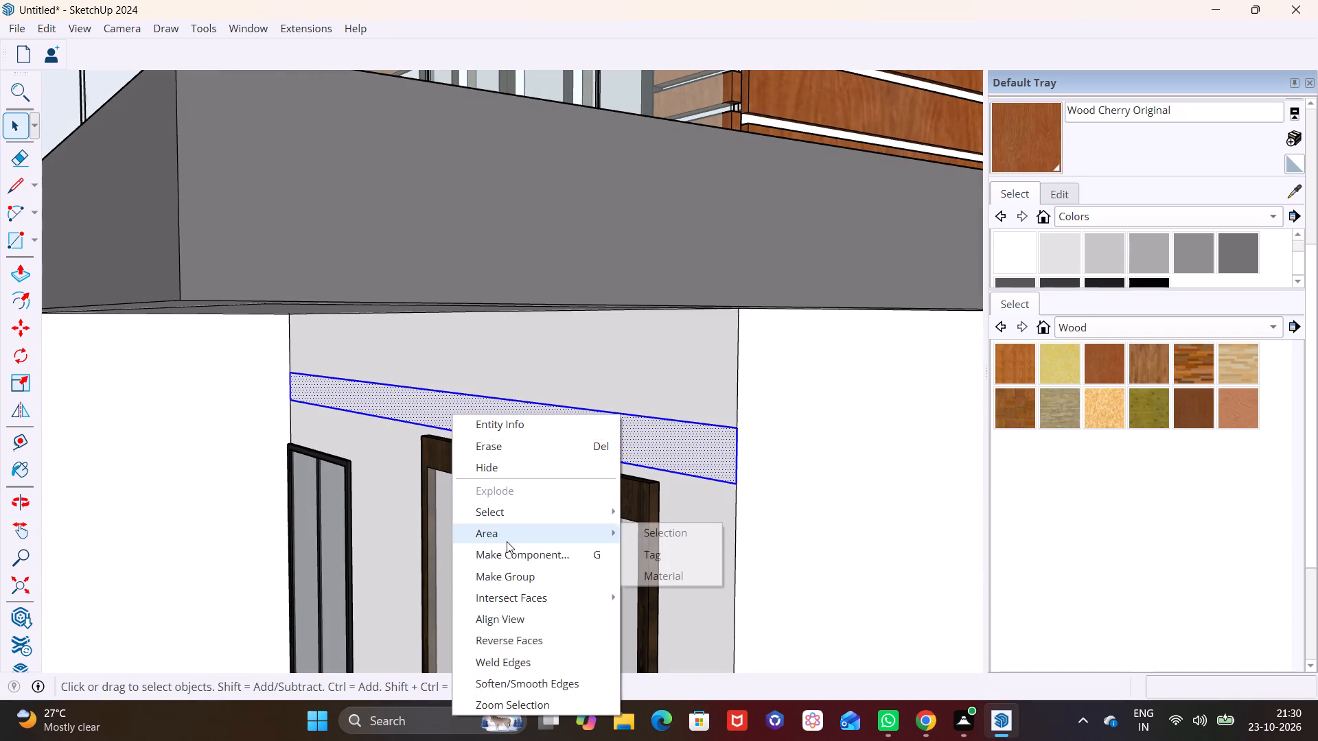
click(514, 580)
Inside the group, Push/Pull the strip outward about 5' 10 9/16" to the corner of the balcony above, forming a canopy slab.
triple_click(507, 422)
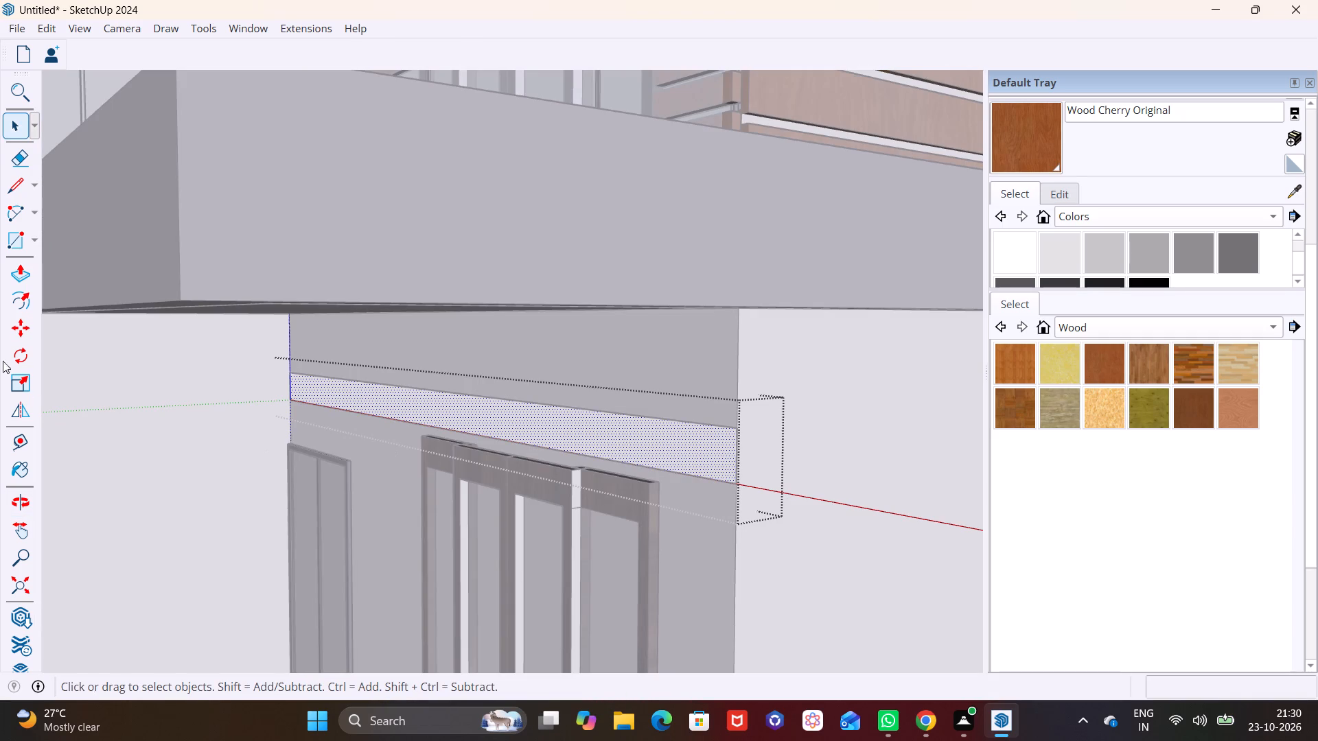
click(19, 274)
click(404, 410)
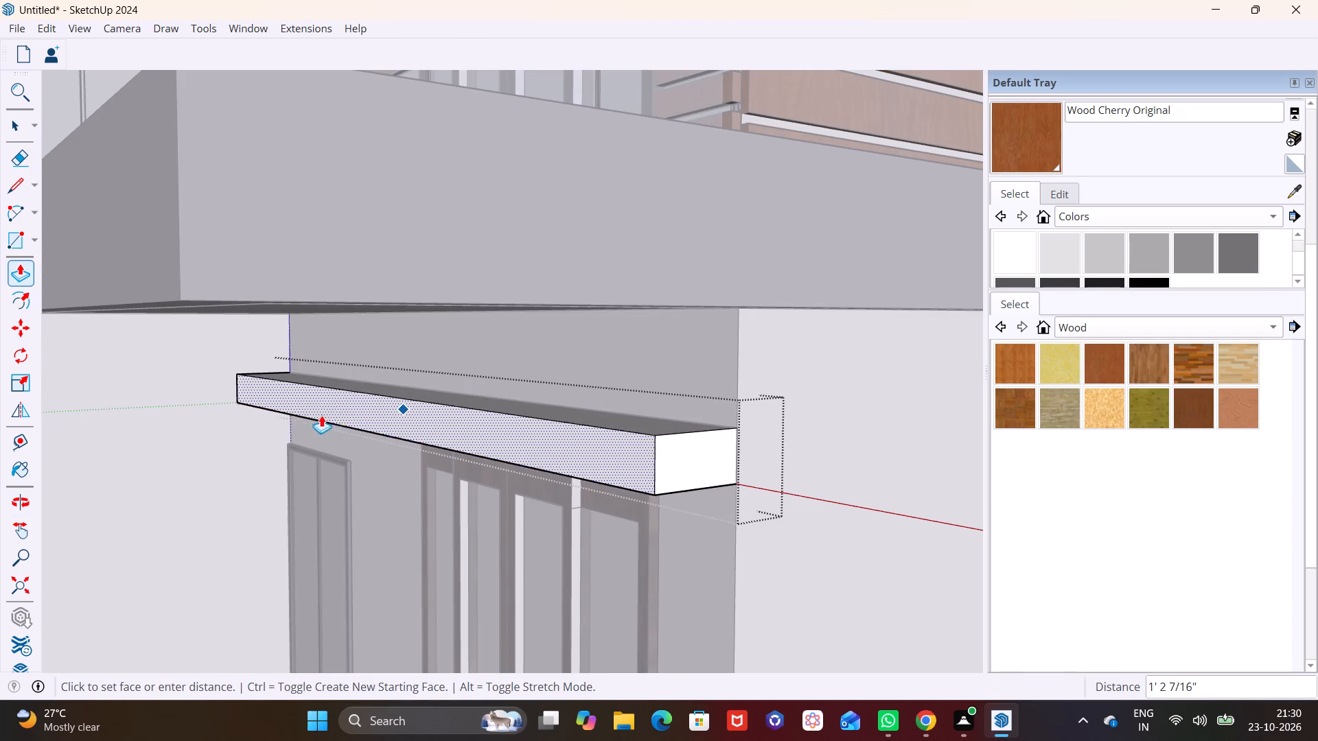
click(179, 299)
scroll(419, 457, down, 4)
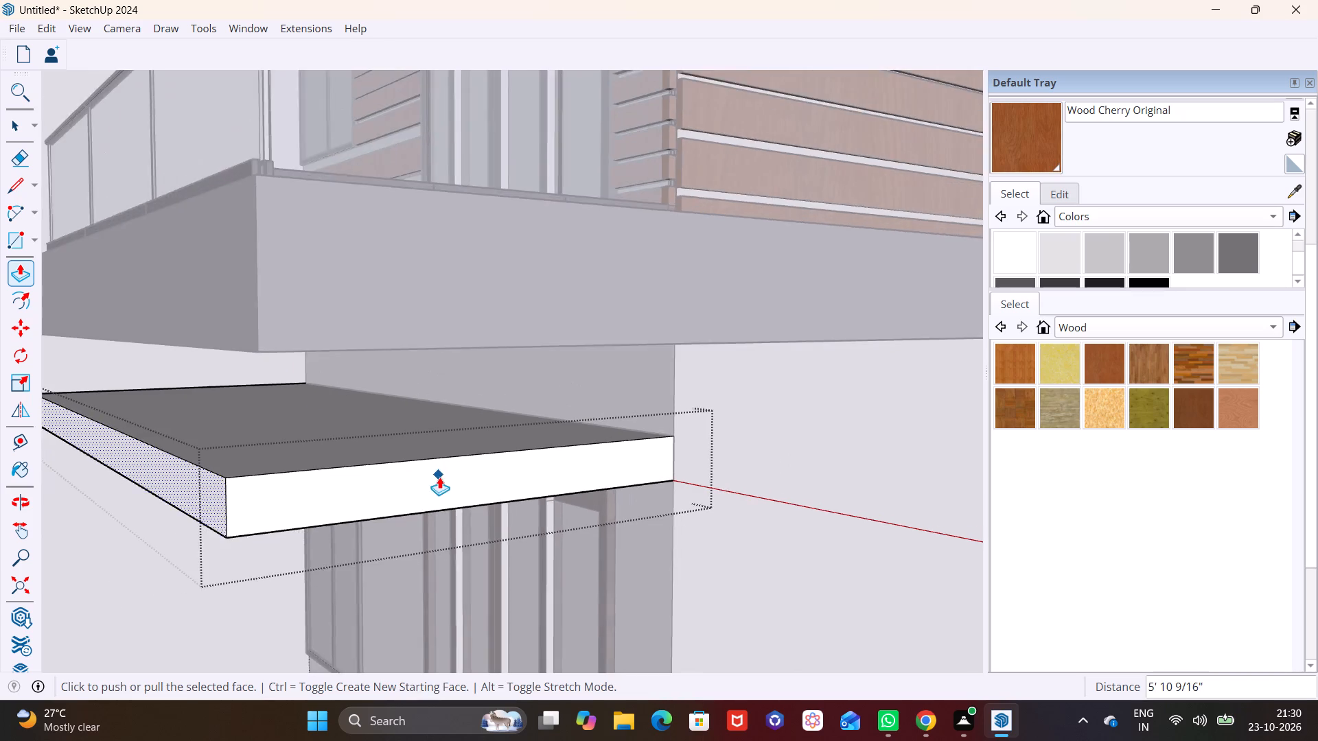
scroll(439, 477, down, 7)
key(space)
click(661, 550)
Draw a rectangle about 3 1/2" by 12' 6 5/8" along the upper half of the canopy slab's front face.
middle_drag(502, 497, 685, 472)
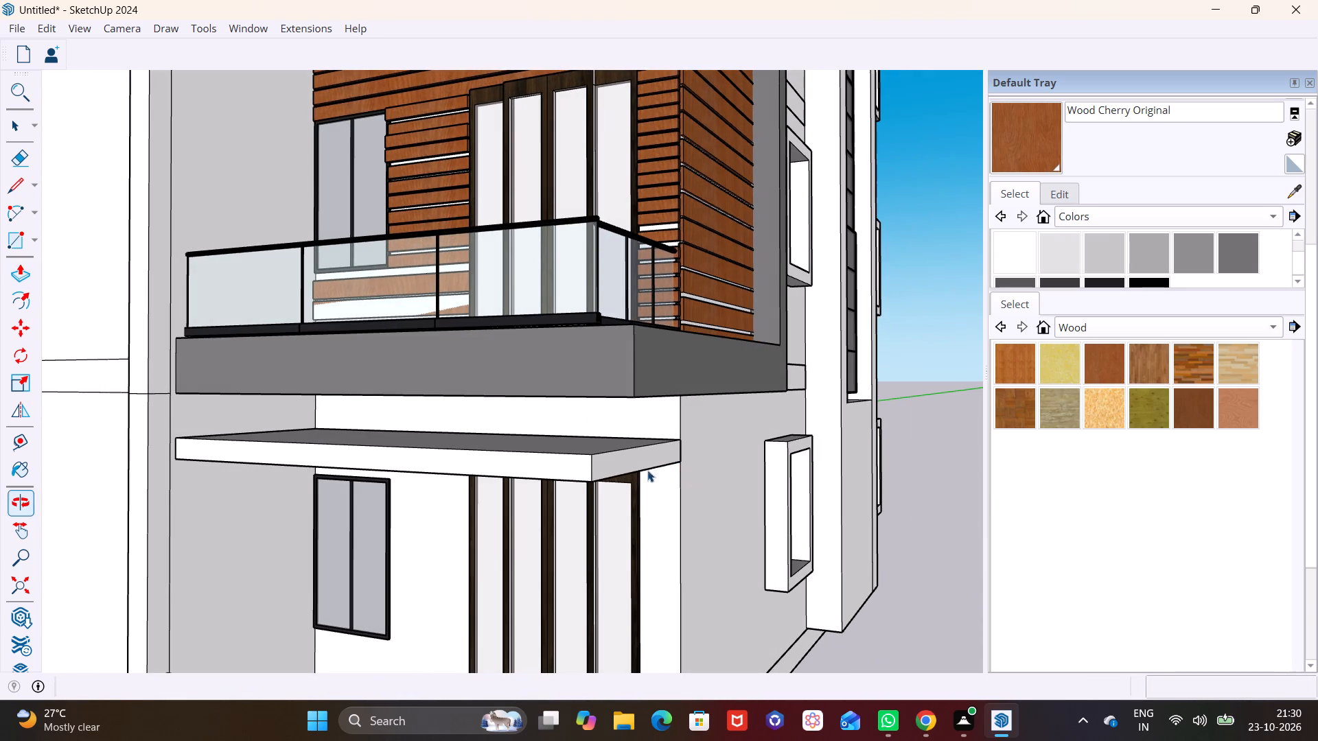
scroll(562, 456, down, 5)
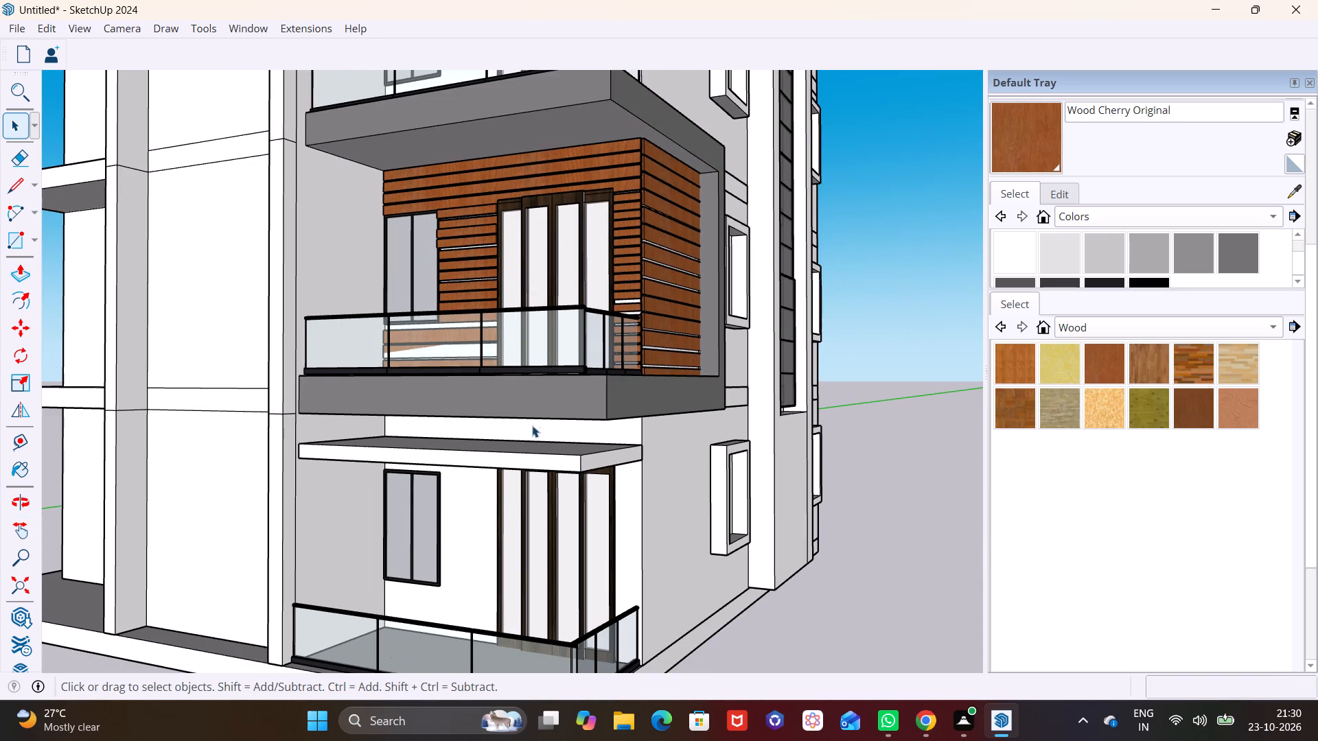
scroll(507, 422, up, 7)
scroll(128, 440, up, 3)
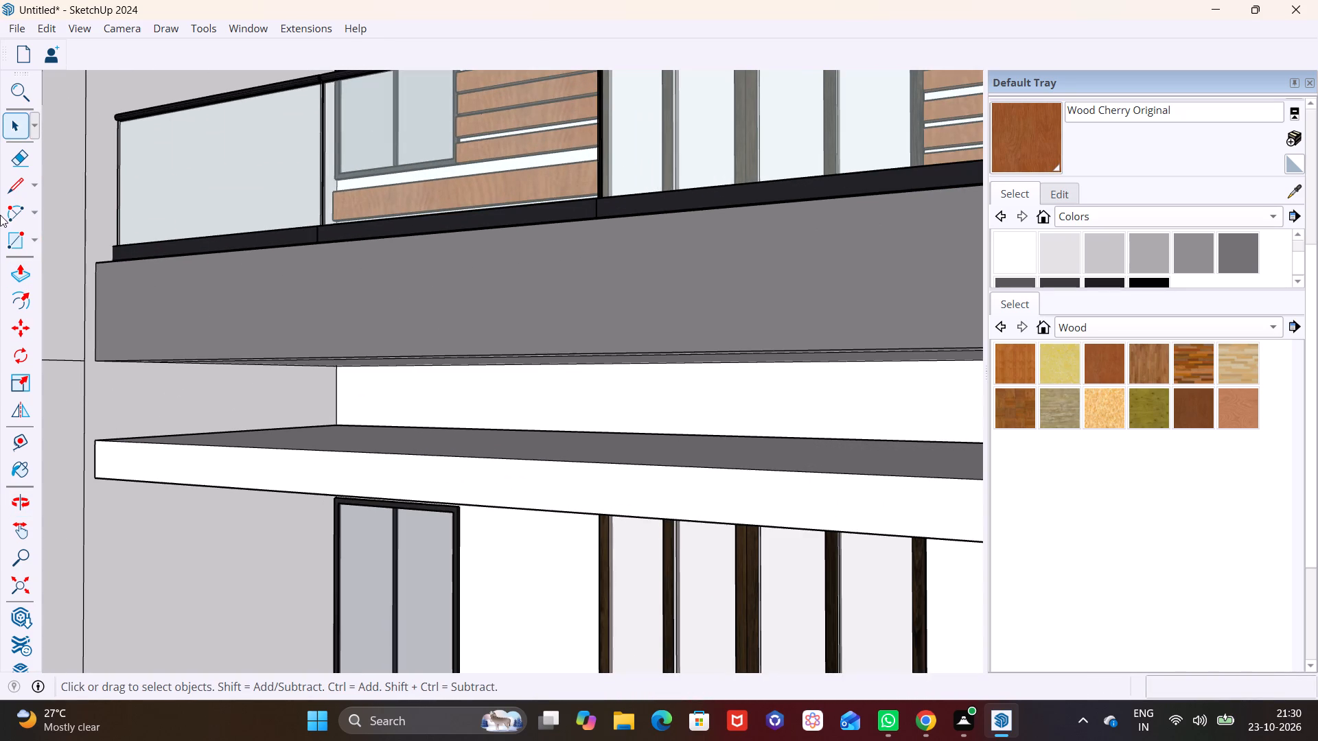
click(35, 245)
click(52, 264)
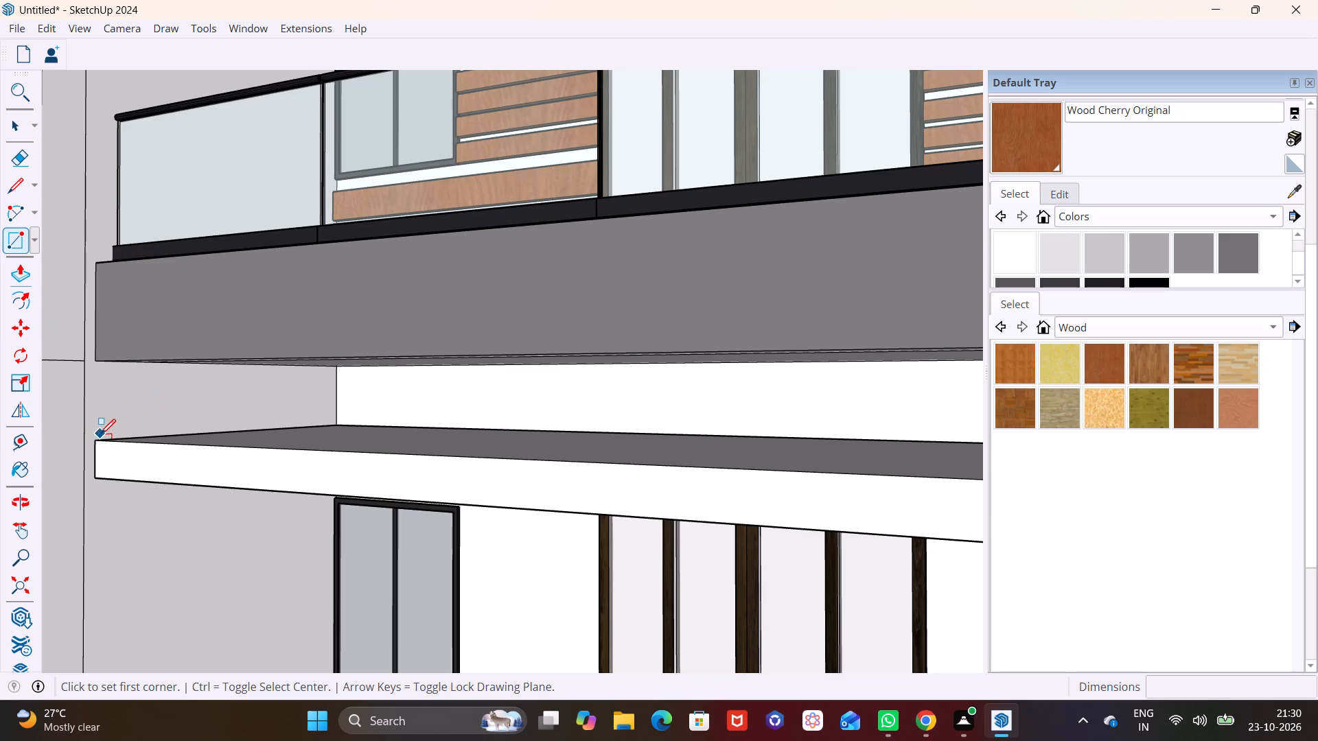
click(99, 440)
scroll(266, 480, down, 5)
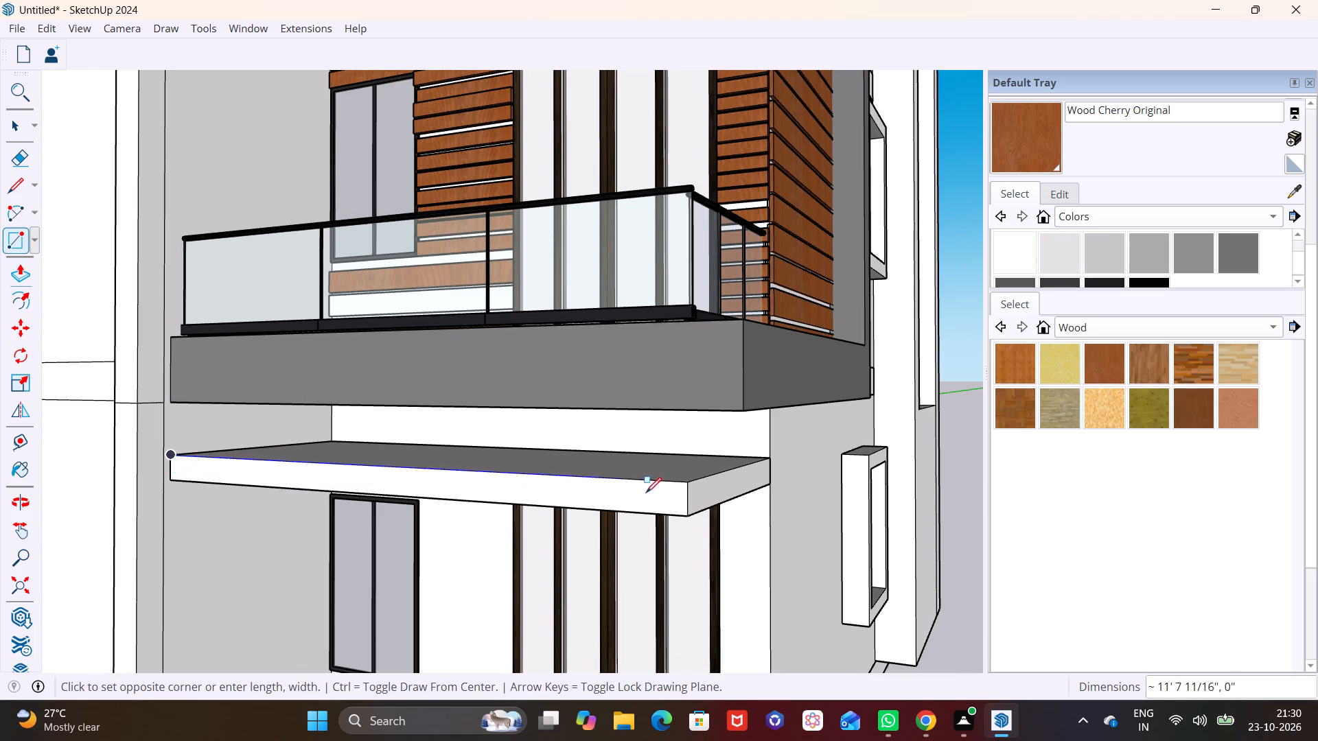
scroll(685, 494, up, 3)
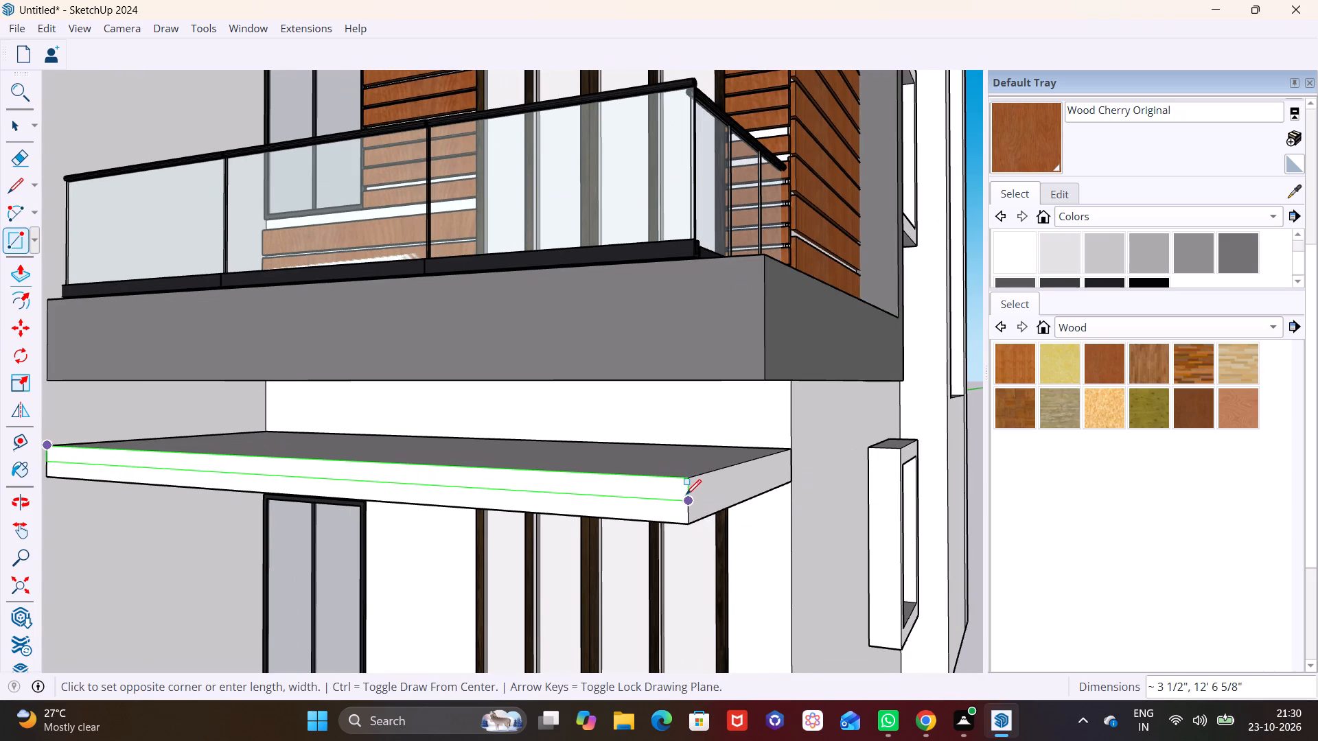
click(686, 493)
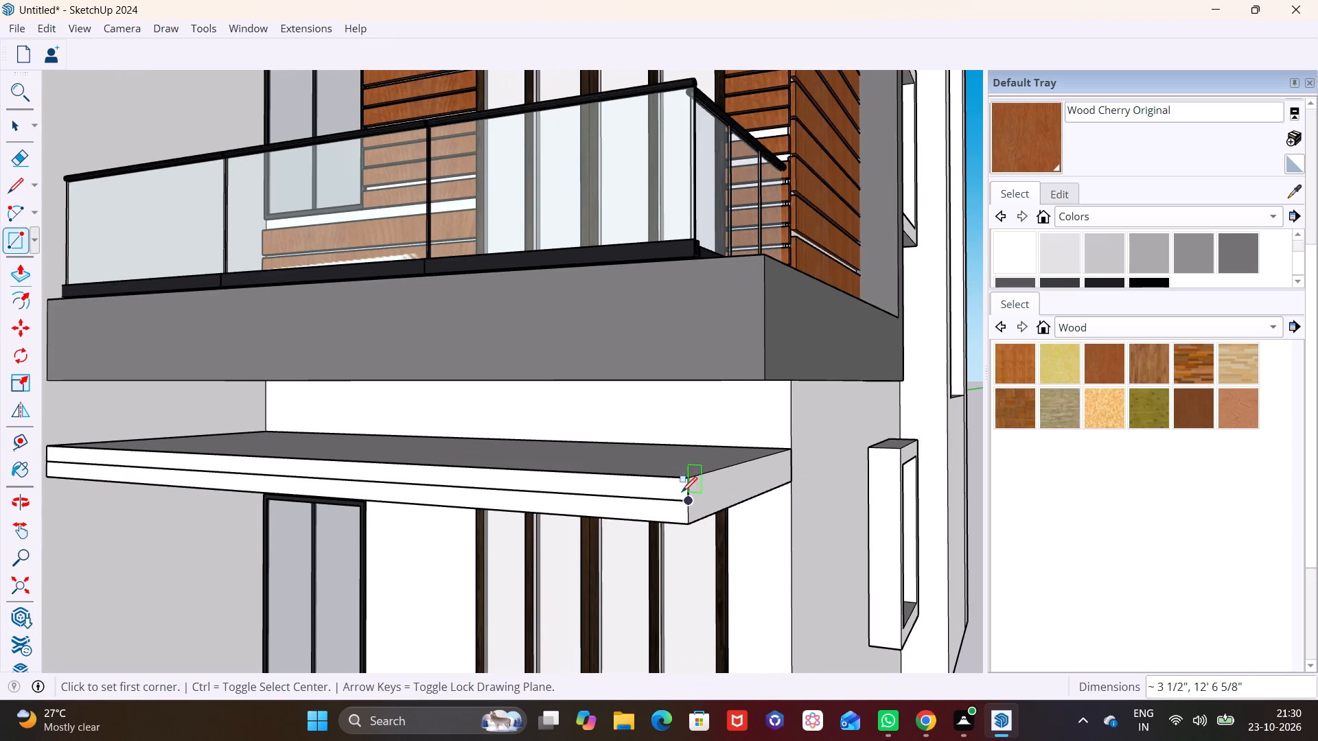
Push/Pull the upper strip of the canopy slab's front face outward about 5" to form a projecting edge band.
key(space)
click(635, 490)
click(16, 270)
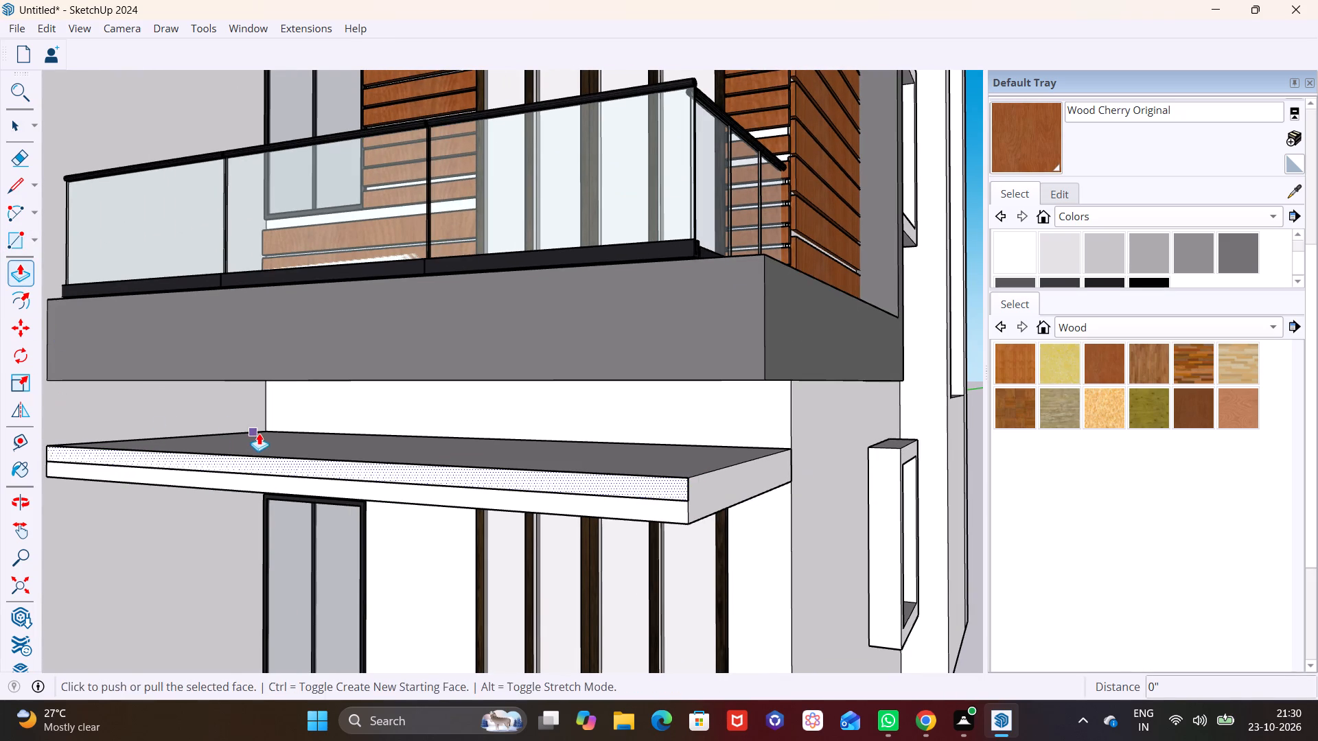
click(297, 463)
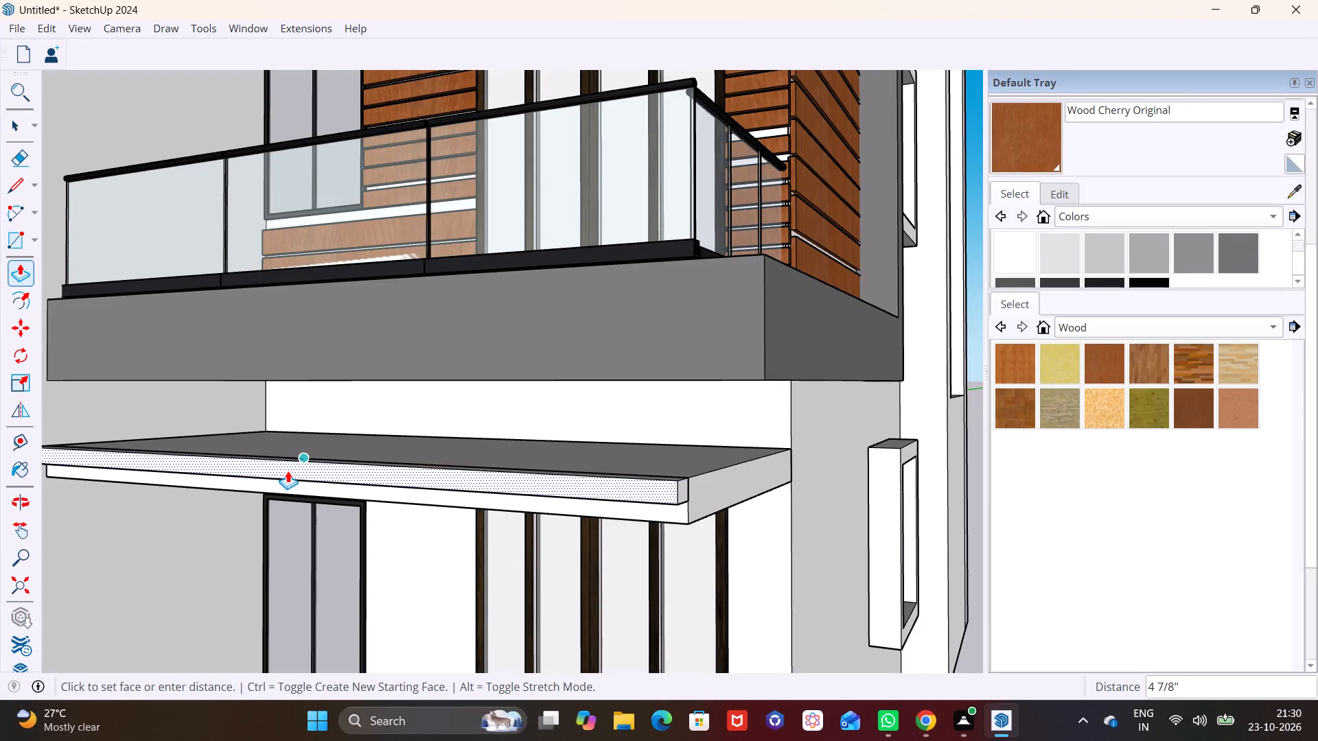
click(290, 471)
Push/Pull the end face of the front edge band 5 1/4" past the canopy slab's side.
middle_drag(392, 503, 198, 440)
scroll(335, 451, down, 3)
middle_drag(352, 419, 247, 476)
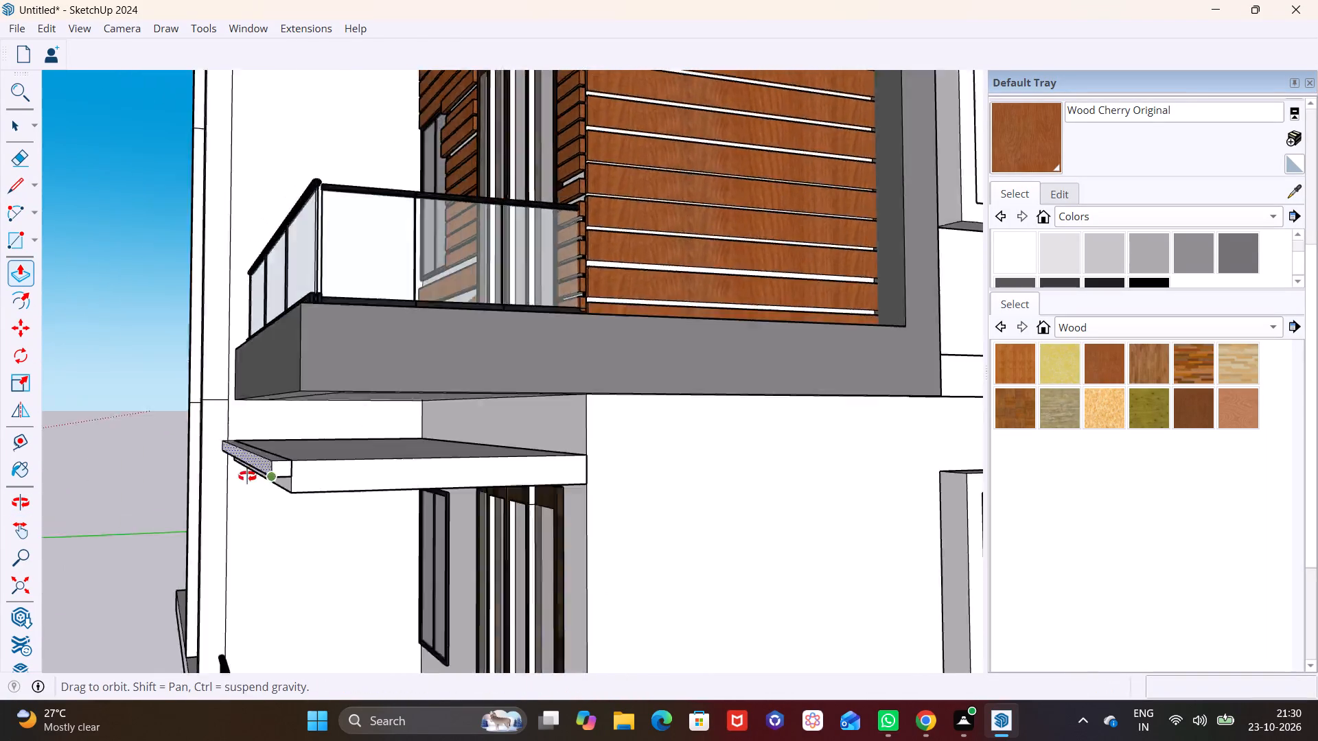
middle_drag(247, 476, 114, 514)
scroll(161, 498, up, 6)
key(space)
click(229, 475)
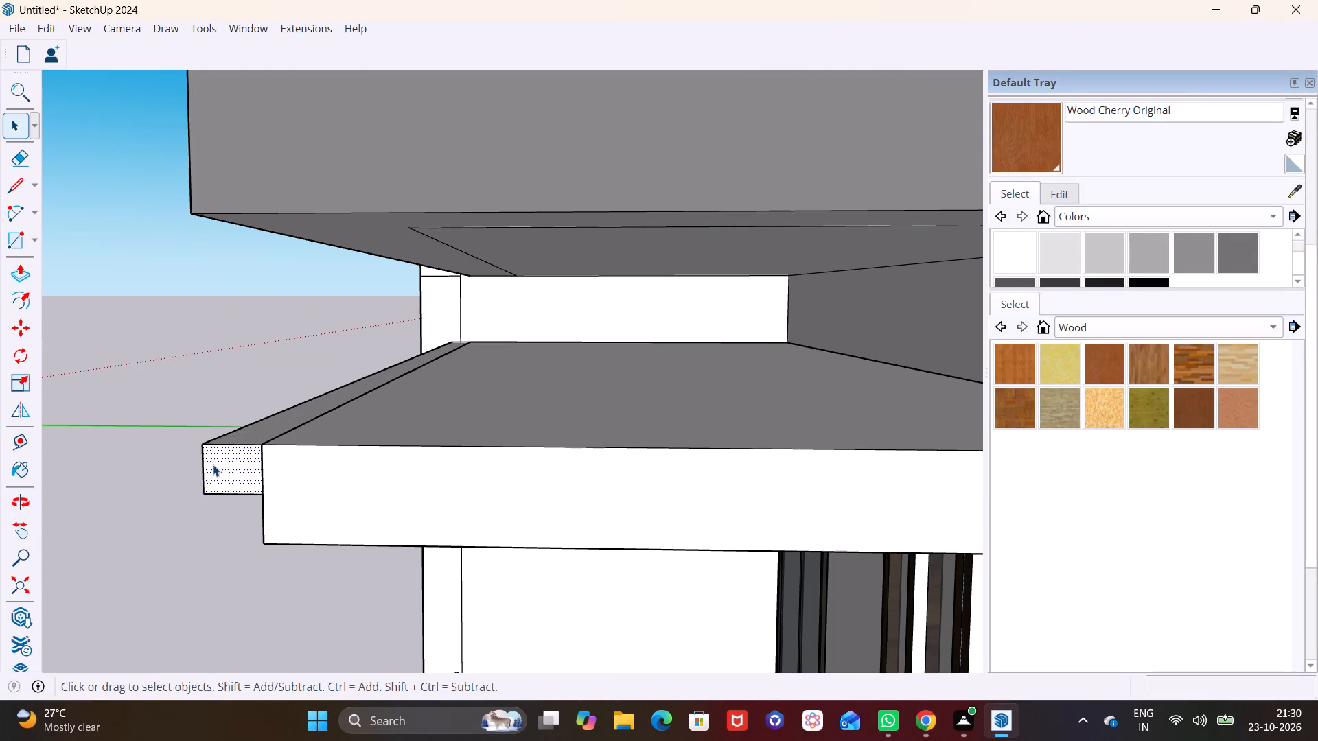
drag(20, 271, 20, 283)
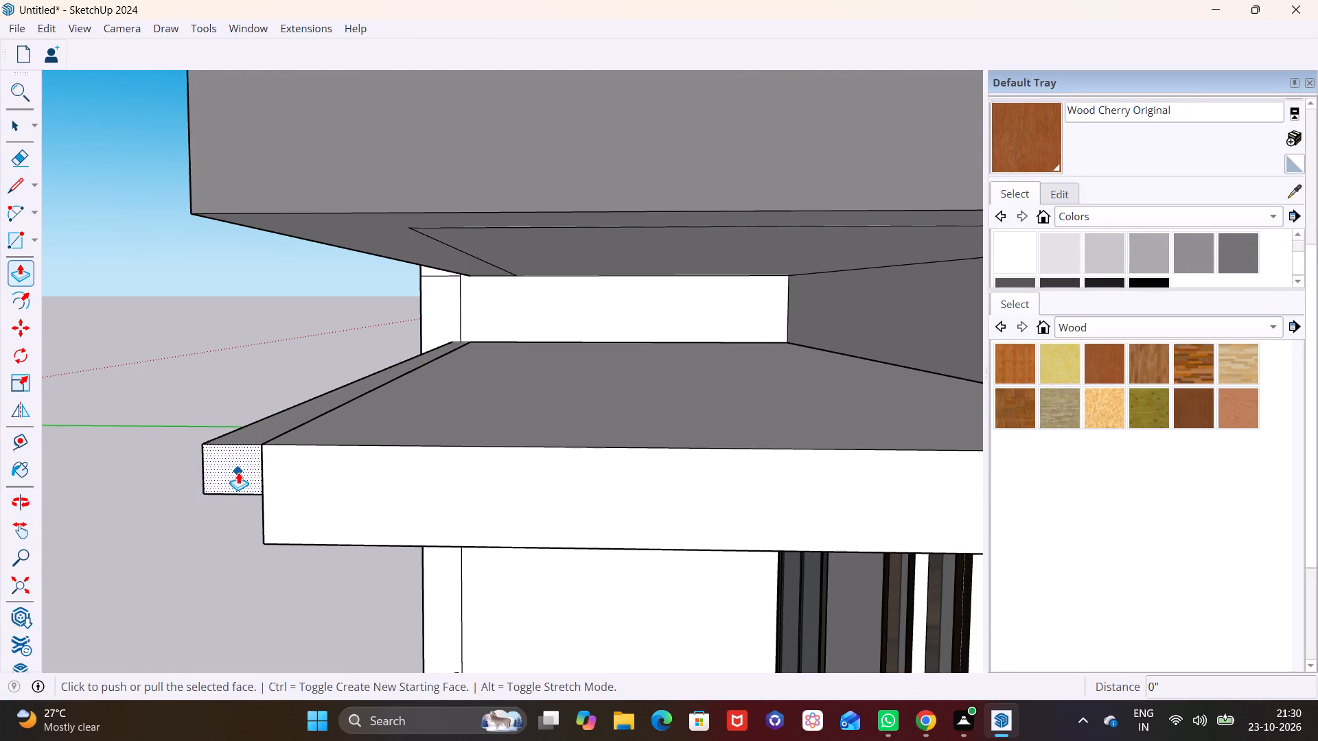
click(238, 472)
click(216, 495)
Draw a rectangle over the back face of the band's projecting end, from its outer top corner to the slab's side.
middle_drag(273, 512, 99, 504)
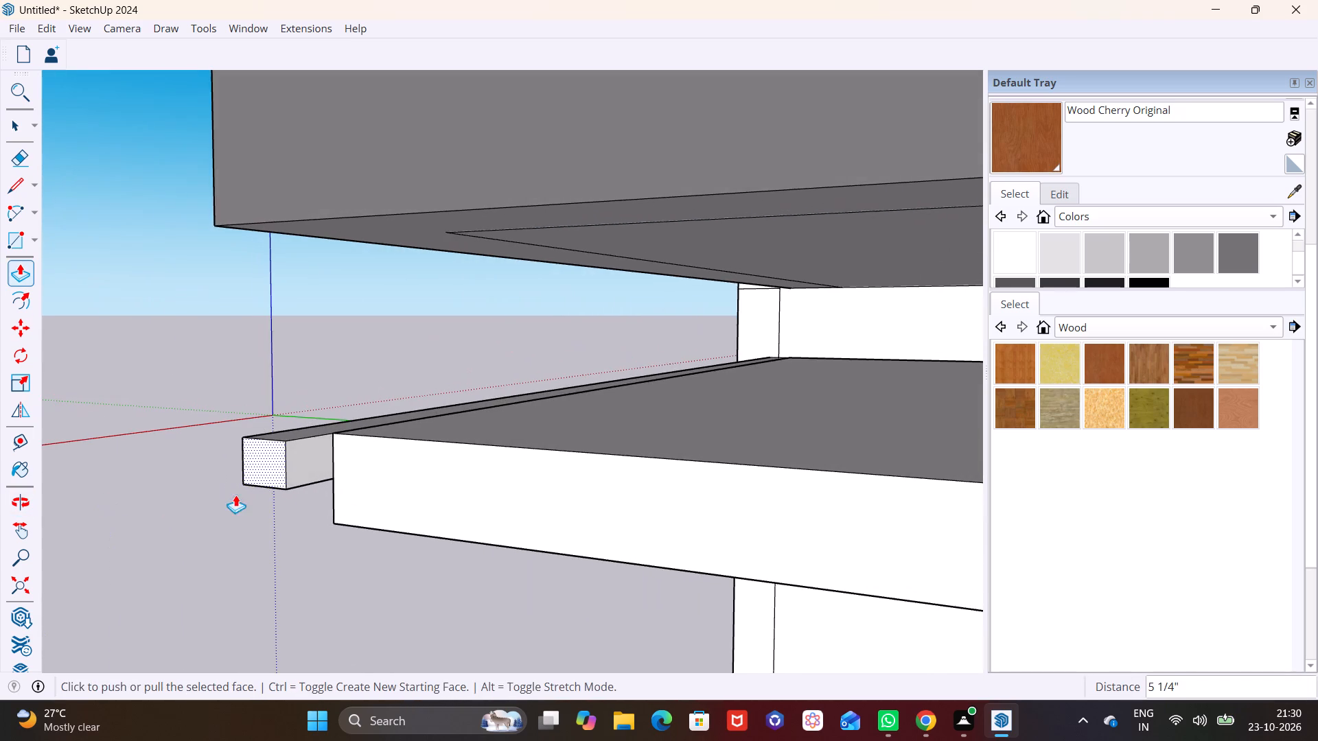
scroll(284, 489, up, 1)
click(35, 245)
click(45, 272)
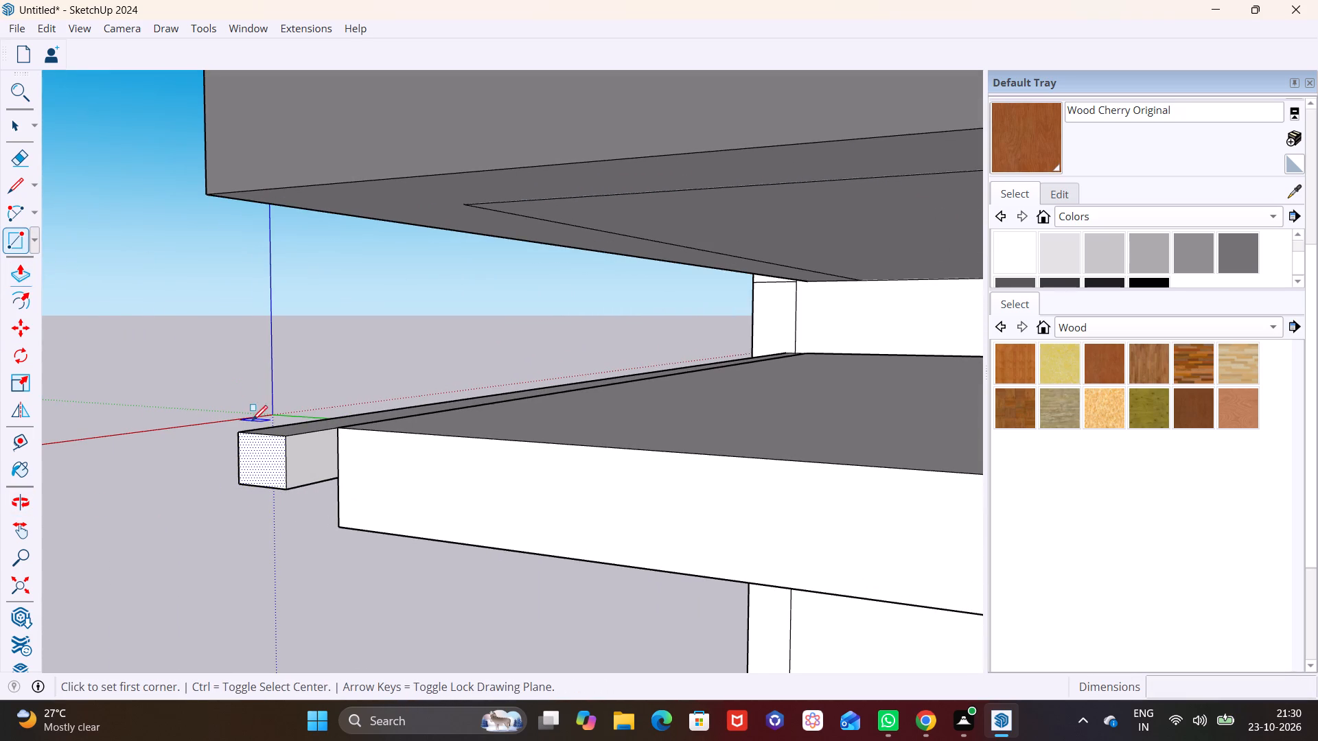
click(286, 437)
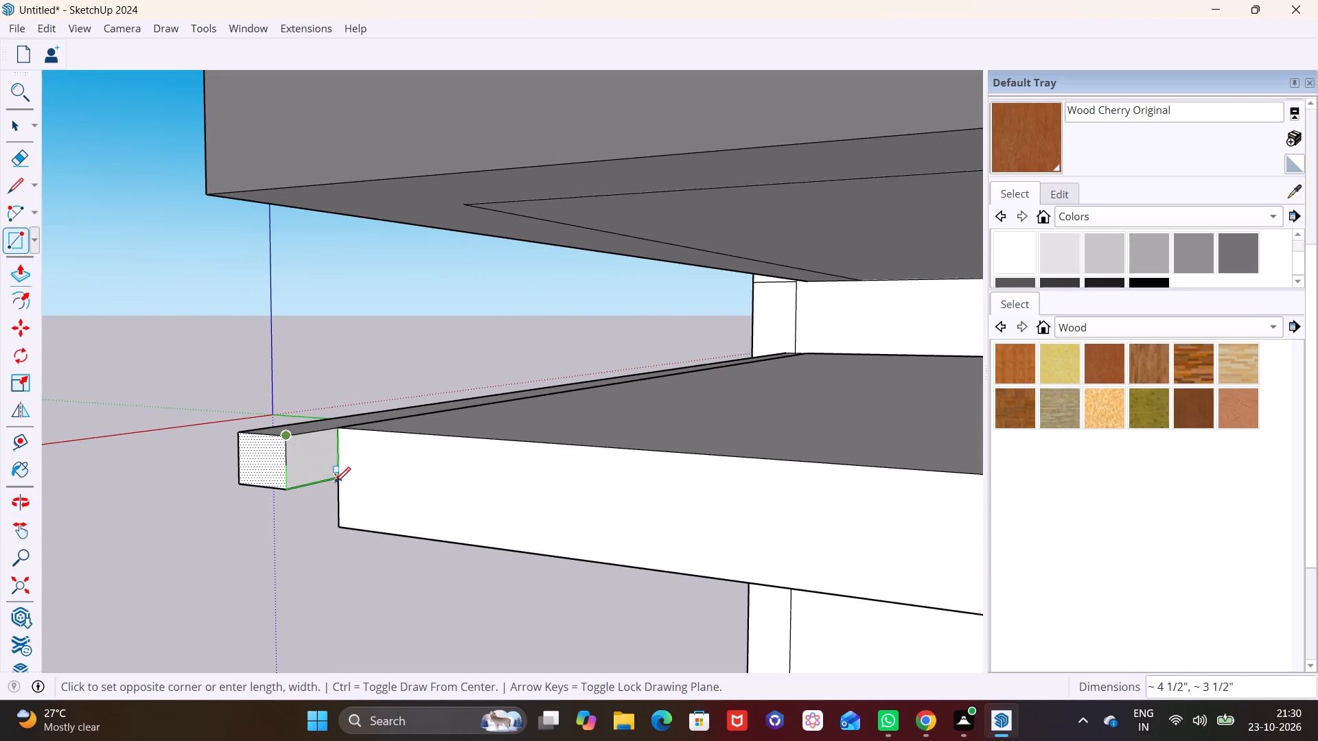
click(336, 482)
Push/Pull the rectangle's face along the canopy slab's side to the building wall, wrapping the edge band around the corner.
key(space)
click(316, 468)
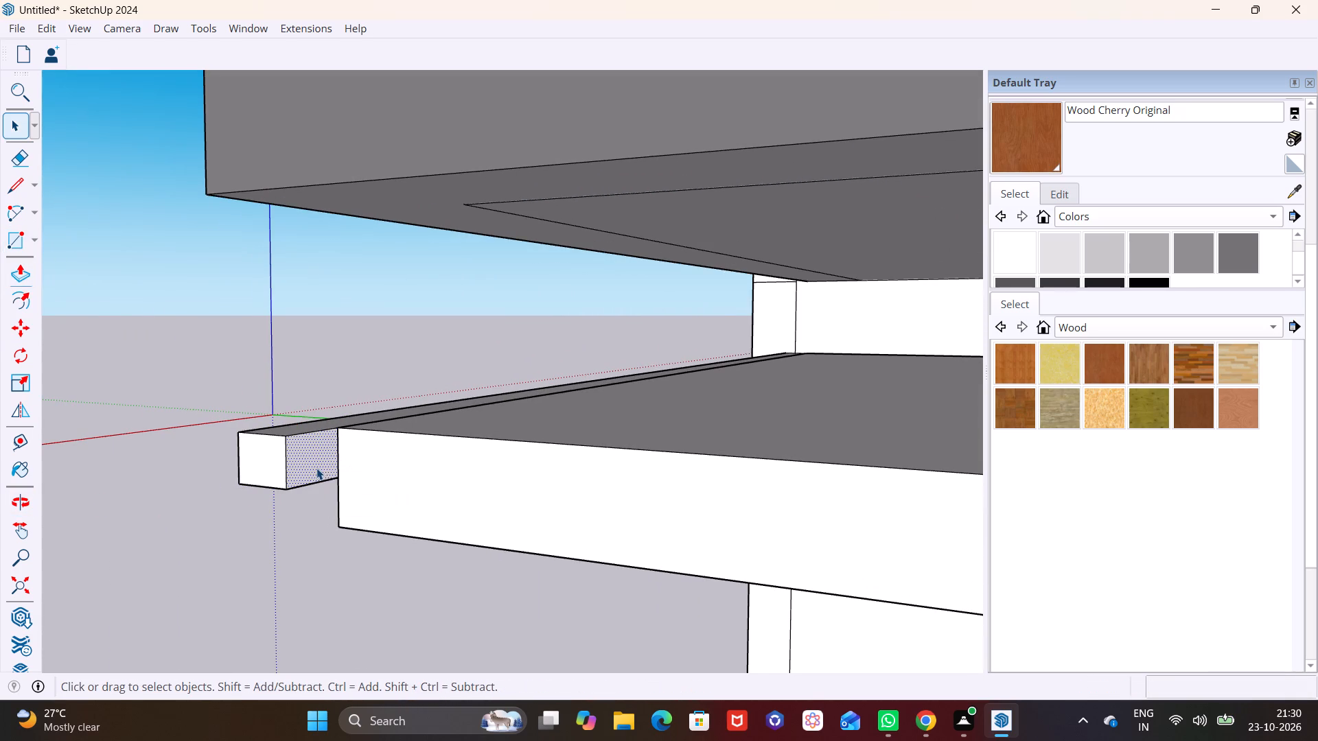
click(26, 272)
click(317, 448)
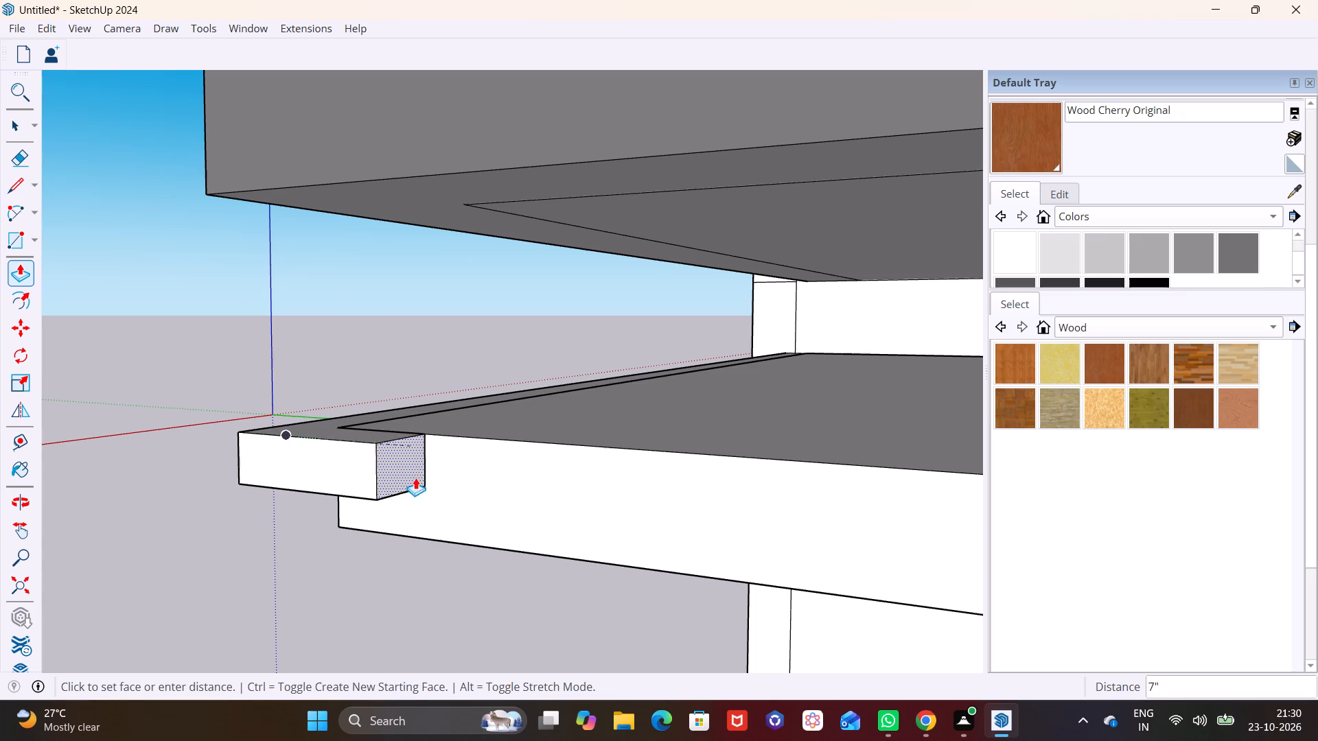
scroll(520, 495, down, 10)
shift+middle_drag(762, 527, 373, 497)
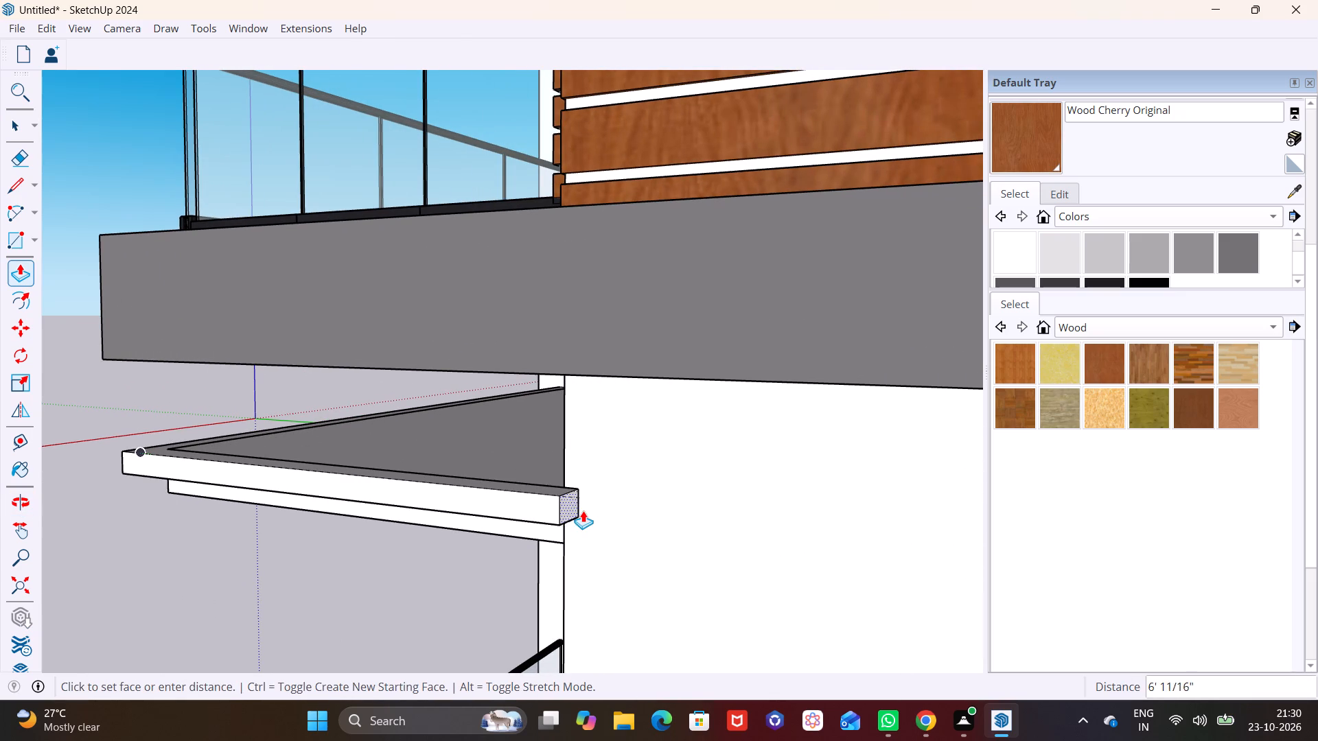
click(566, 507)
key(space)
click(599, 519)
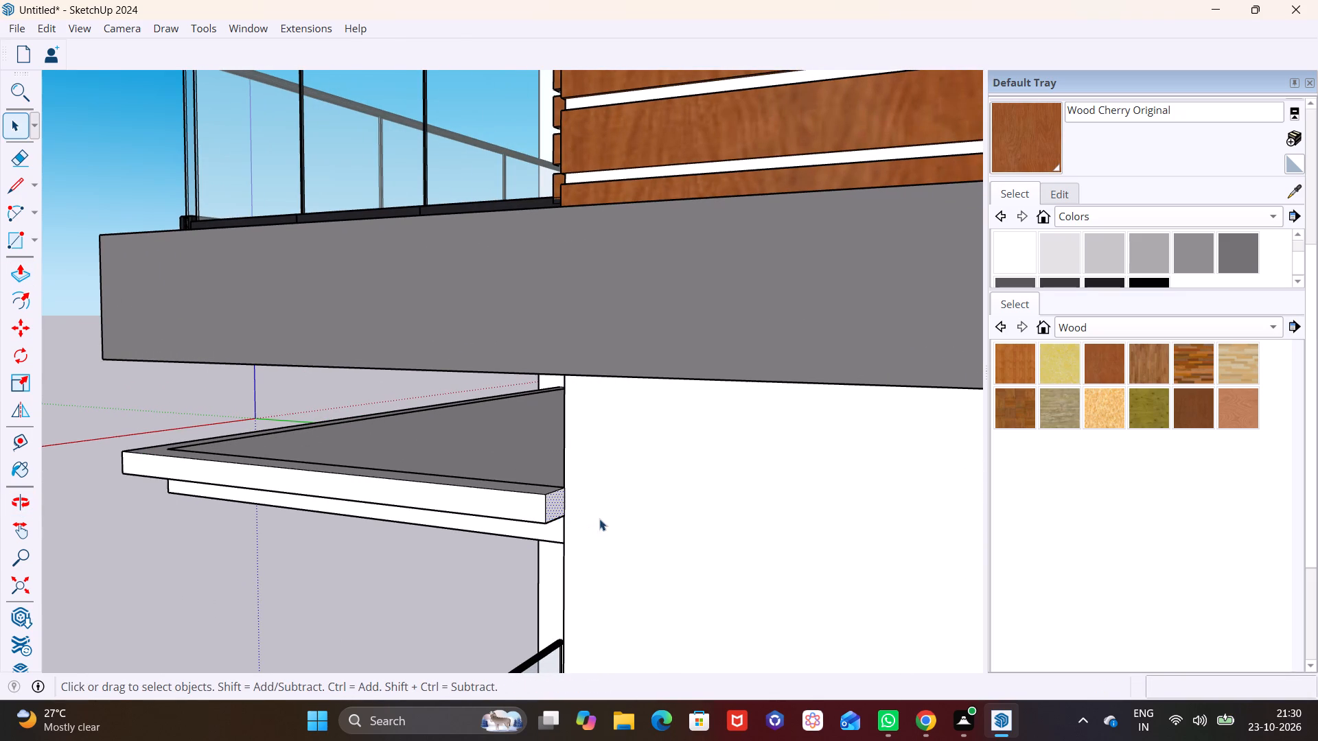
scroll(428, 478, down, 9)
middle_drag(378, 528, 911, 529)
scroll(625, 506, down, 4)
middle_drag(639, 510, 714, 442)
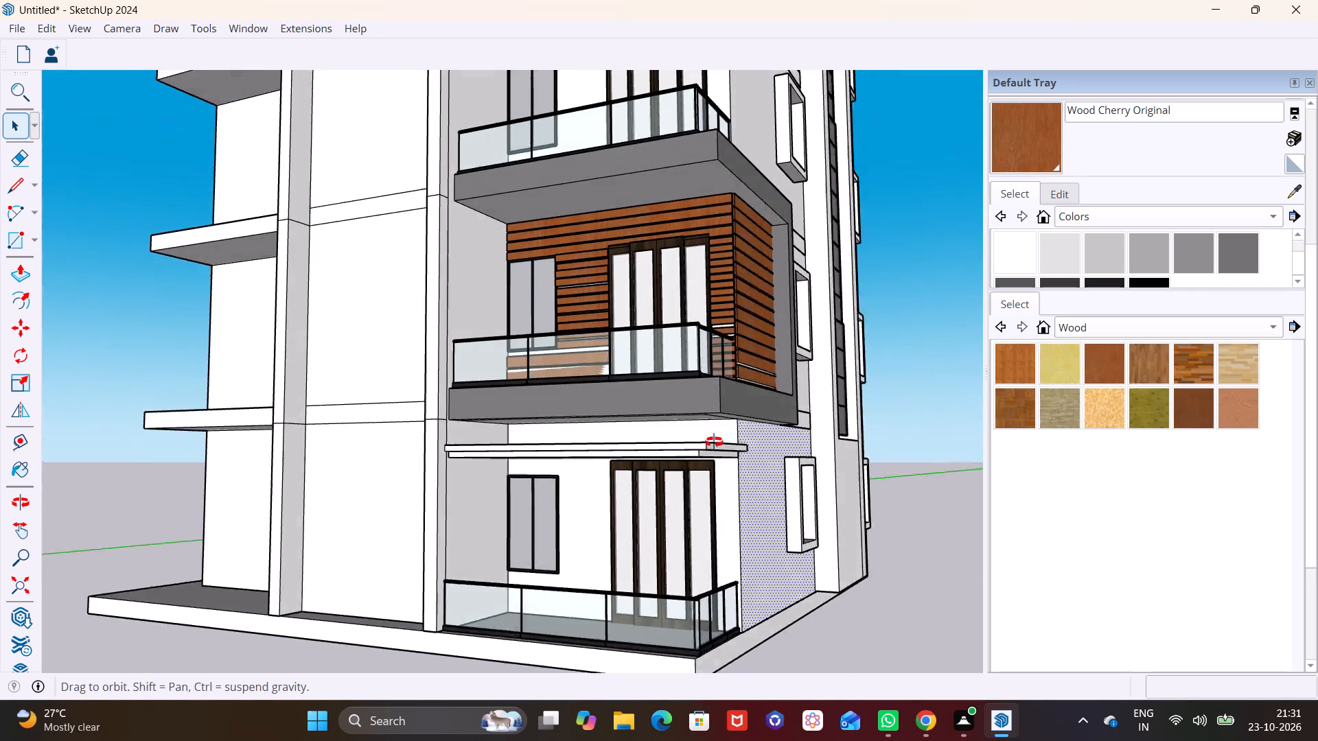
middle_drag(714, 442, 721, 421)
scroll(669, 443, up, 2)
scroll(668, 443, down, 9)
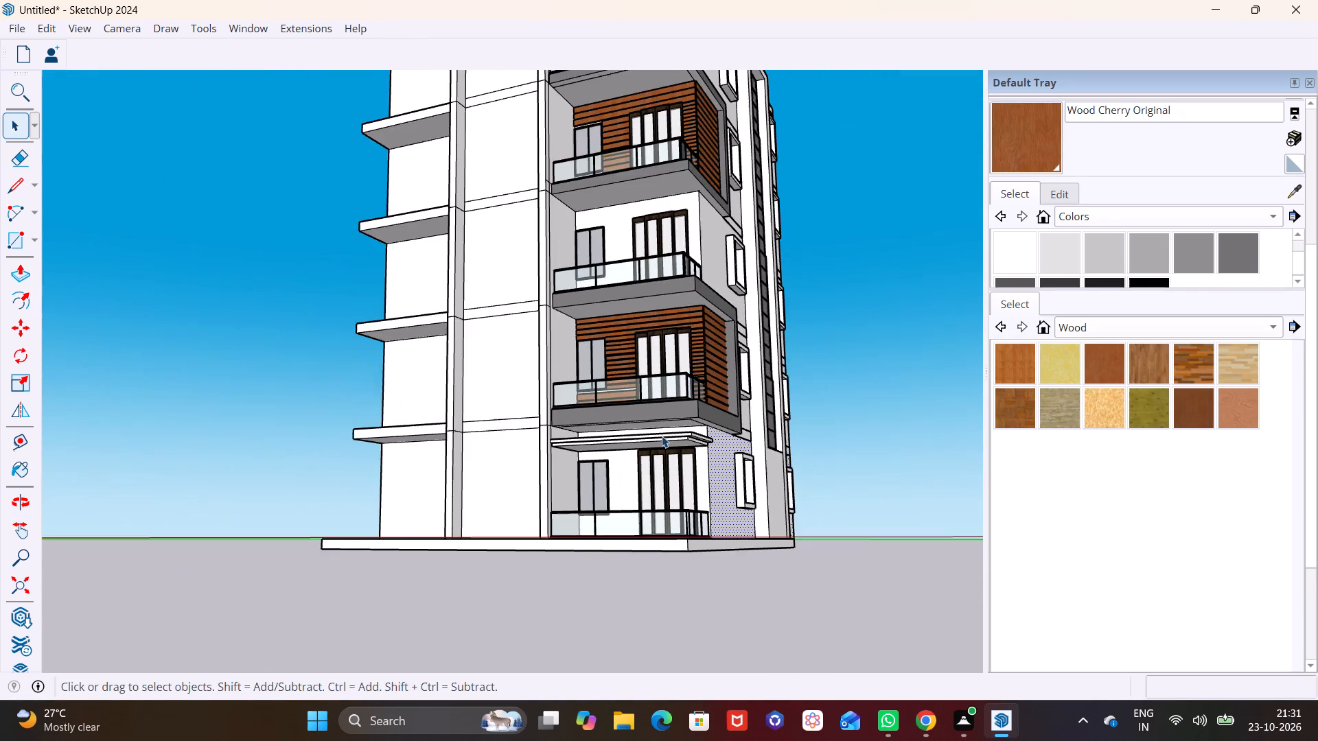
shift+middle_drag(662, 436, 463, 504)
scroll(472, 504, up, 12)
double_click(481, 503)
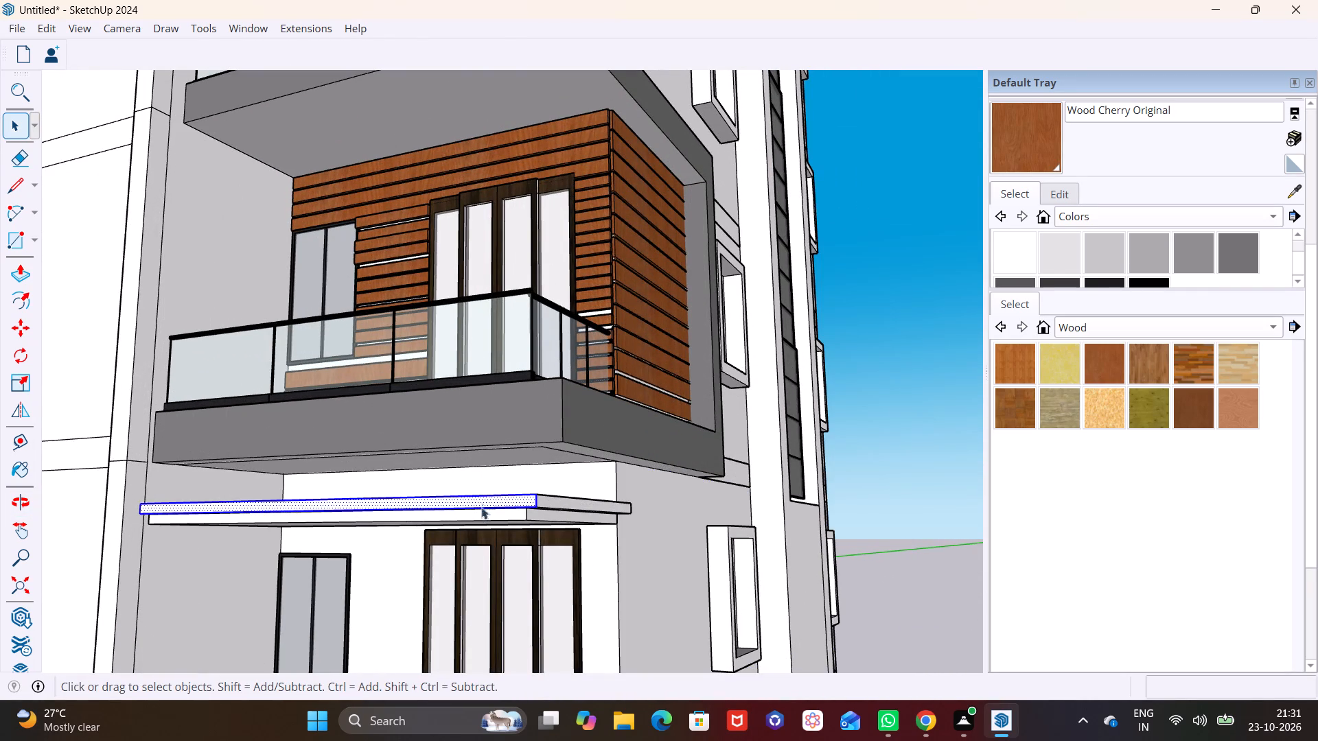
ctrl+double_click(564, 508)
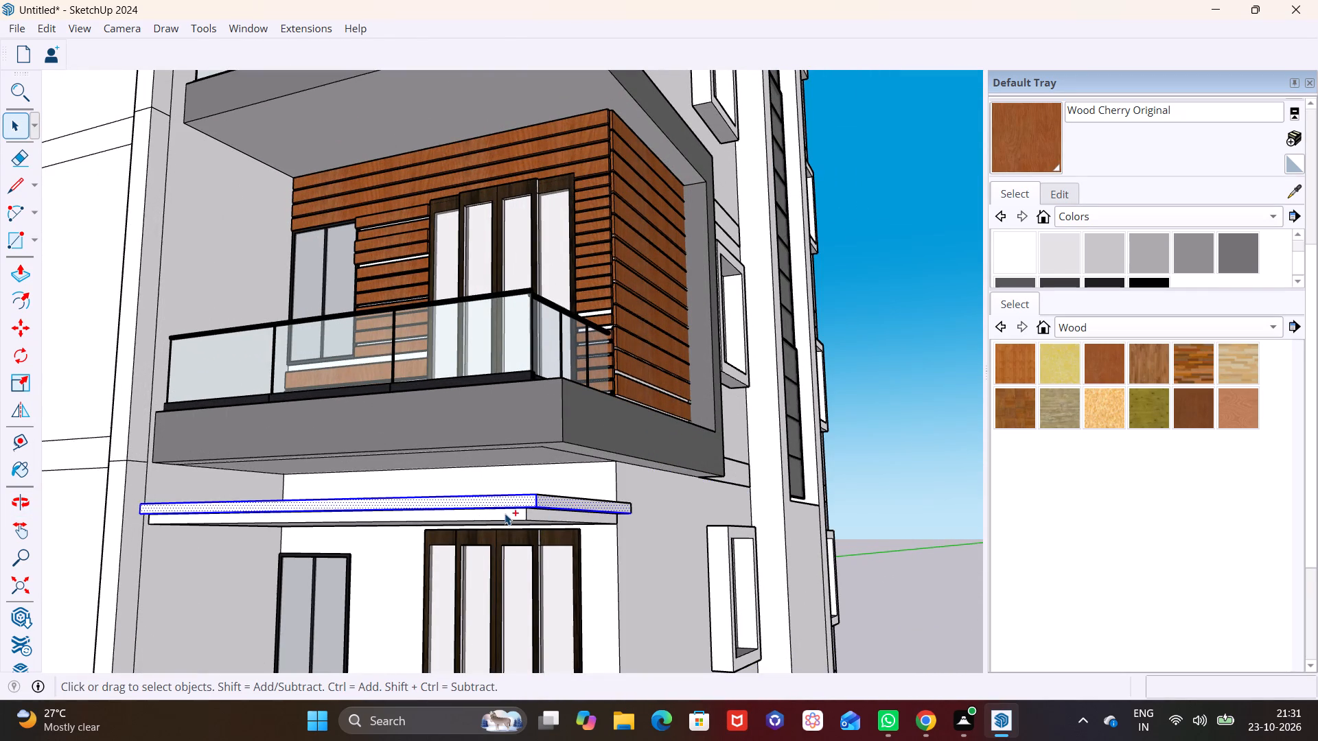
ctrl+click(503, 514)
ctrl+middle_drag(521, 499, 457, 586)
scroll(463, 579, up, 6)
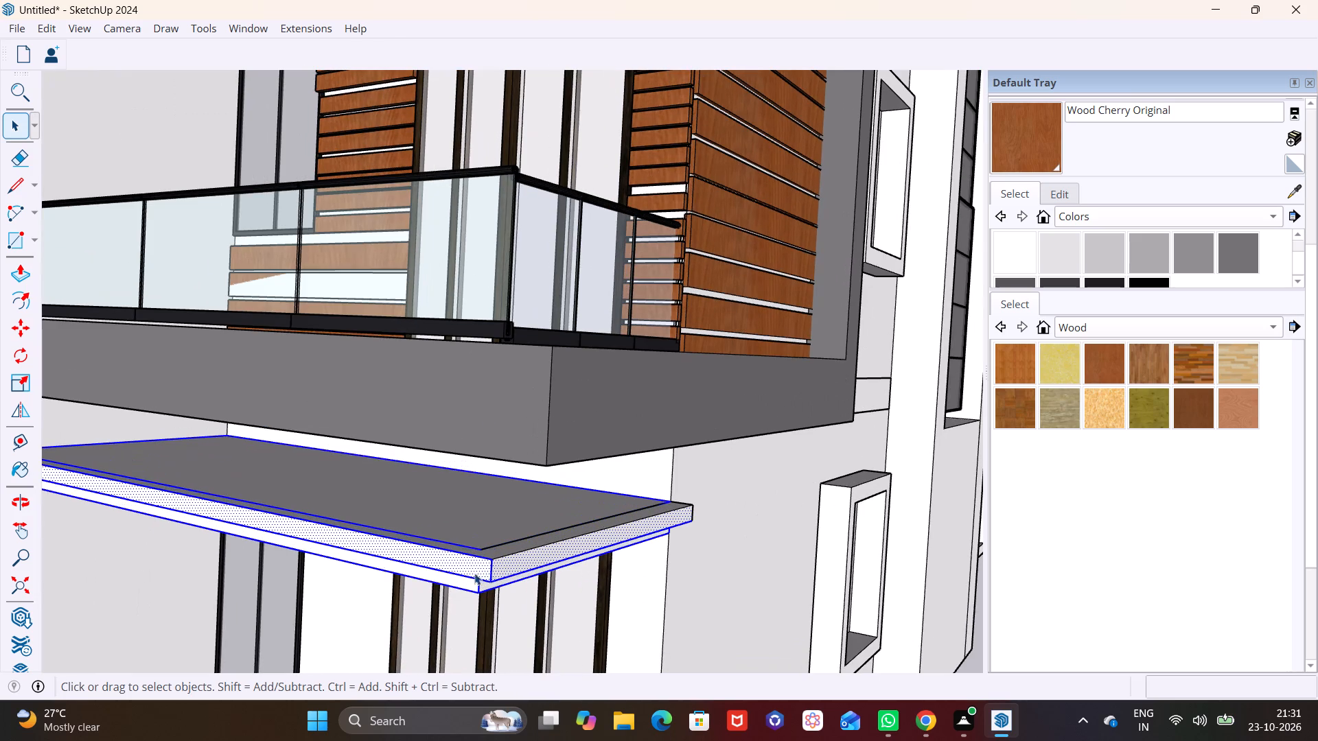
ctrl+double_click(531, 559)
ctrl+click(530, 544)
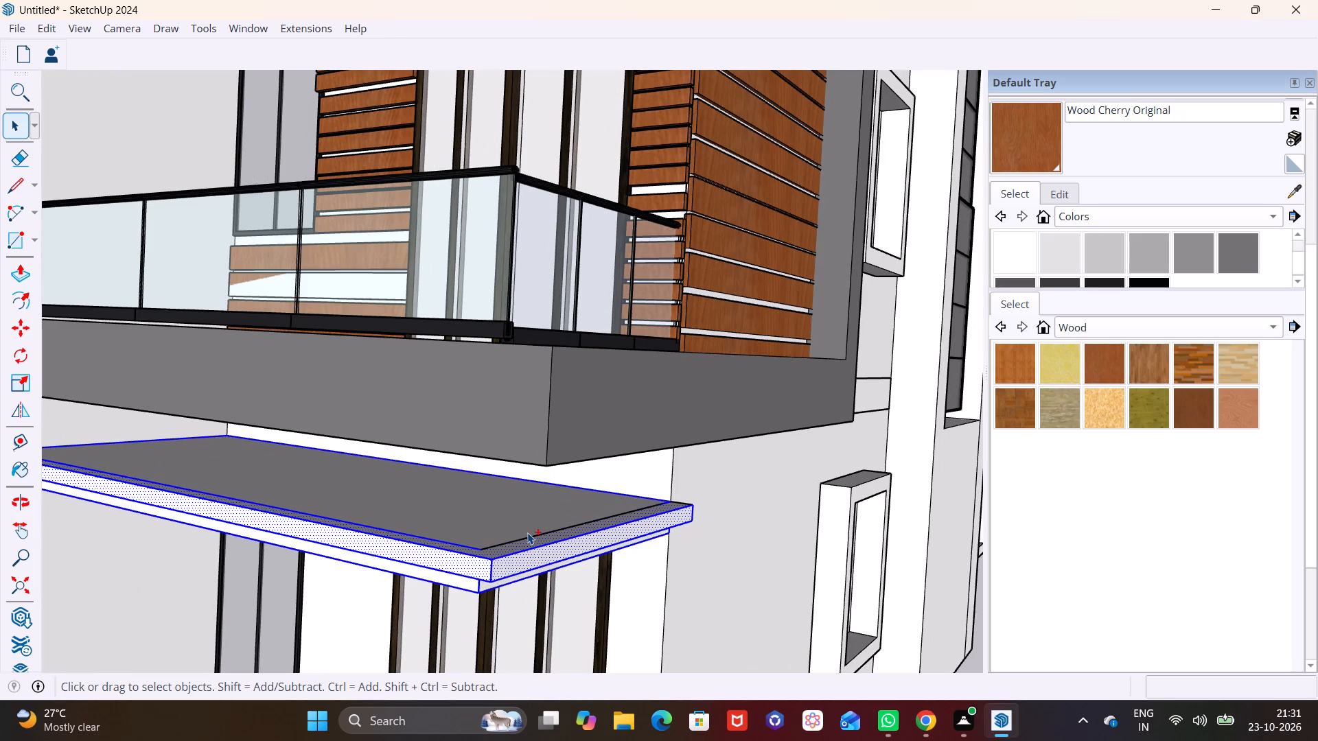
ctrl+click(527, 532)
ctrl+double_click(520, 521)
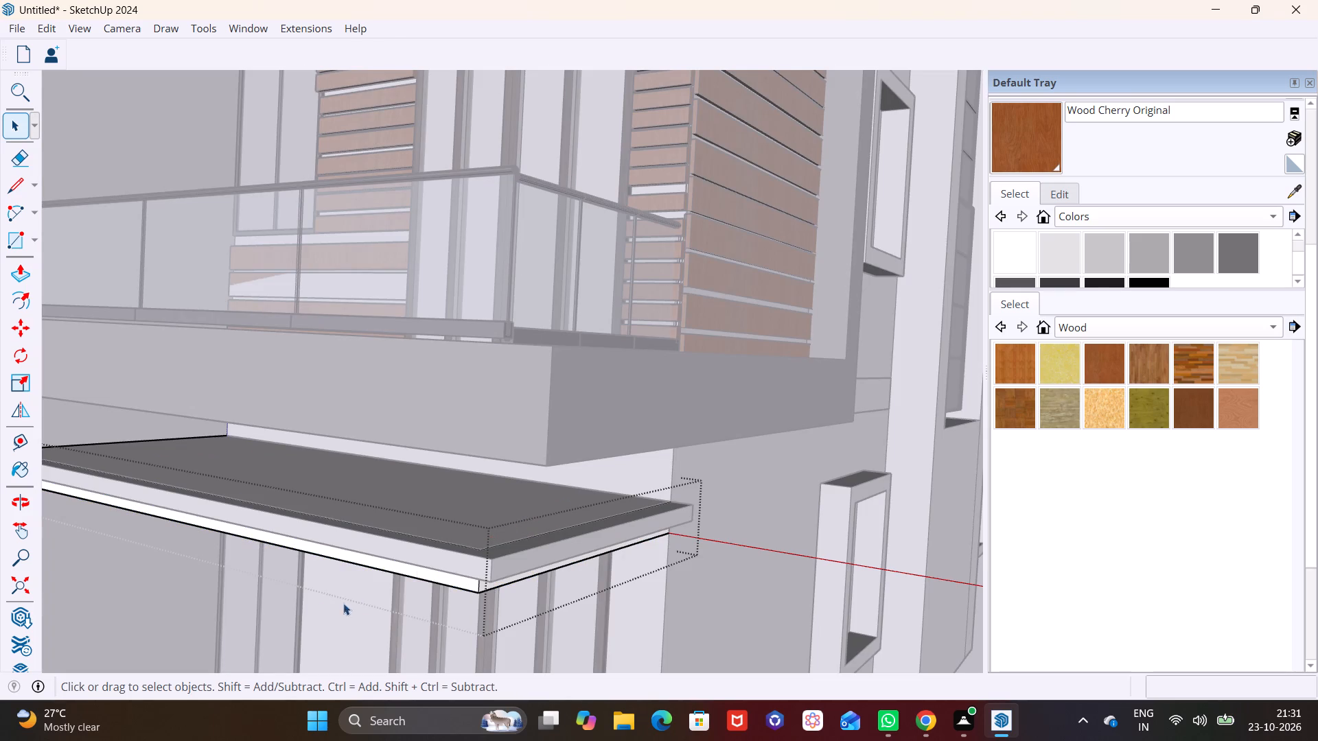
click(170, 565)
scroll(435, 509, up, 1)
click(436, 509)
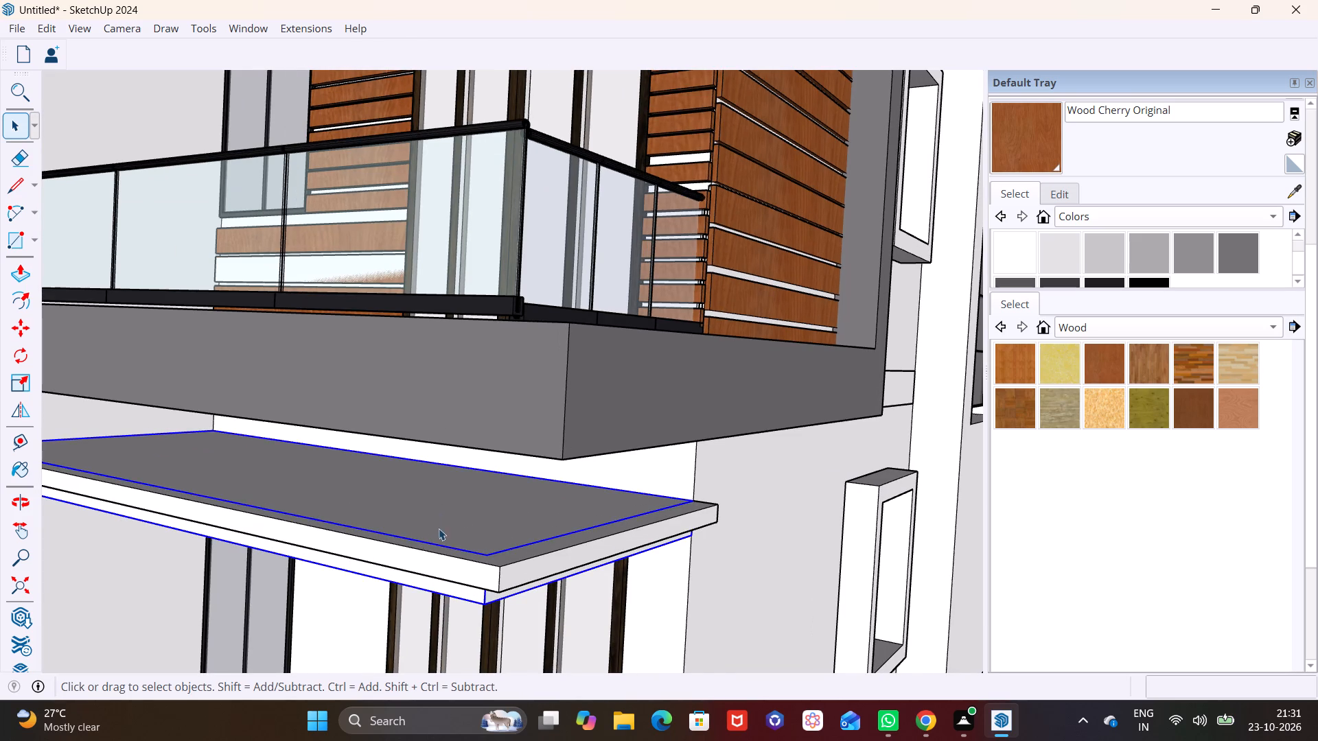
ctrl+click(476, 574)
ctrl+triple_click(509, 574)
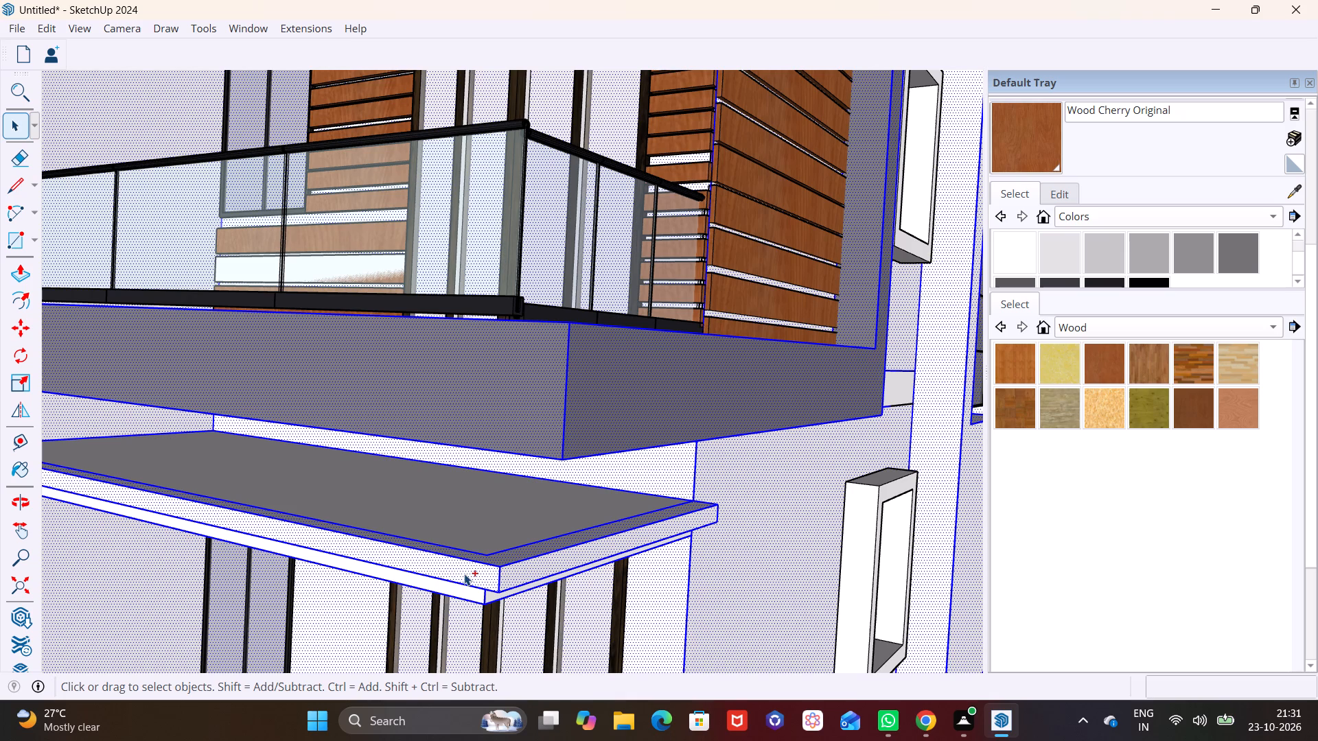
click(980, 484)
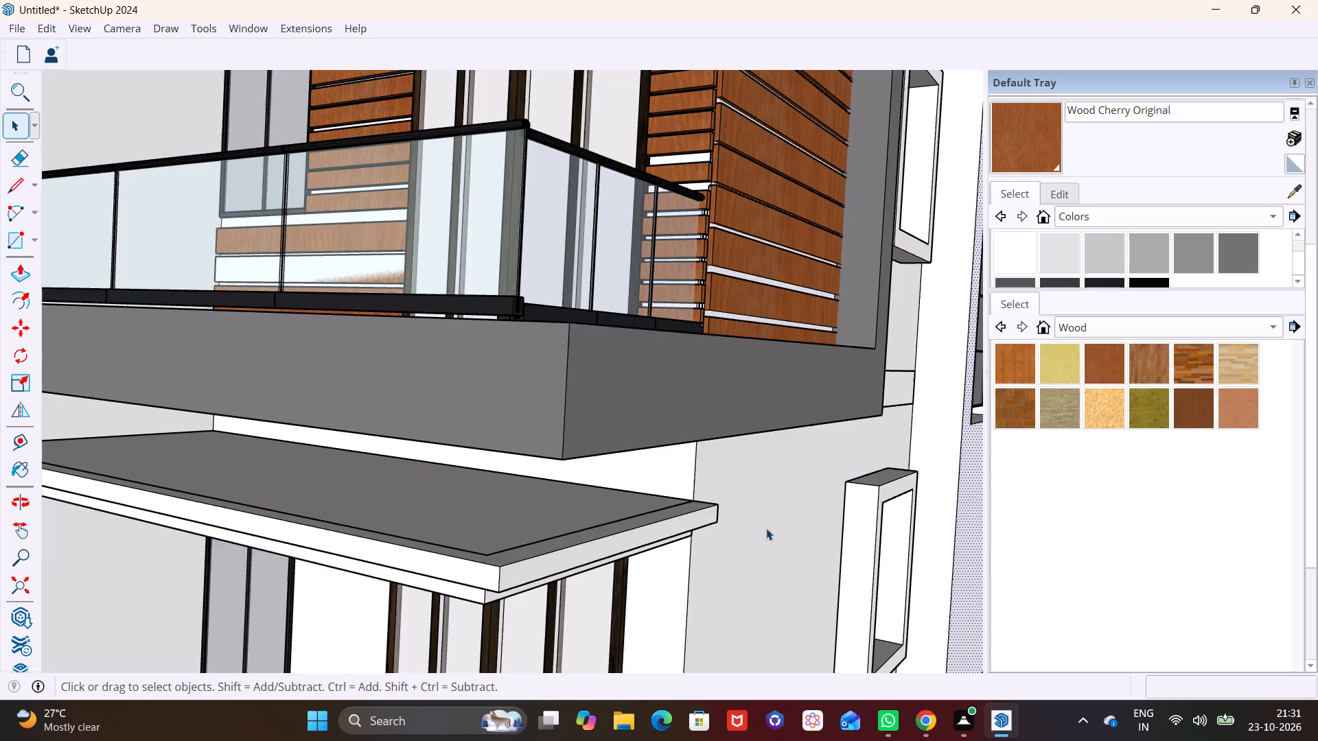
Copy the ground-floor canopy slab group straight up to above the balcony doors of the plain storey between the two wood-clad ones.
scroll(685, 541, down, 6)
middle_drag(605, 556, 586, 451)
click(572, 470)
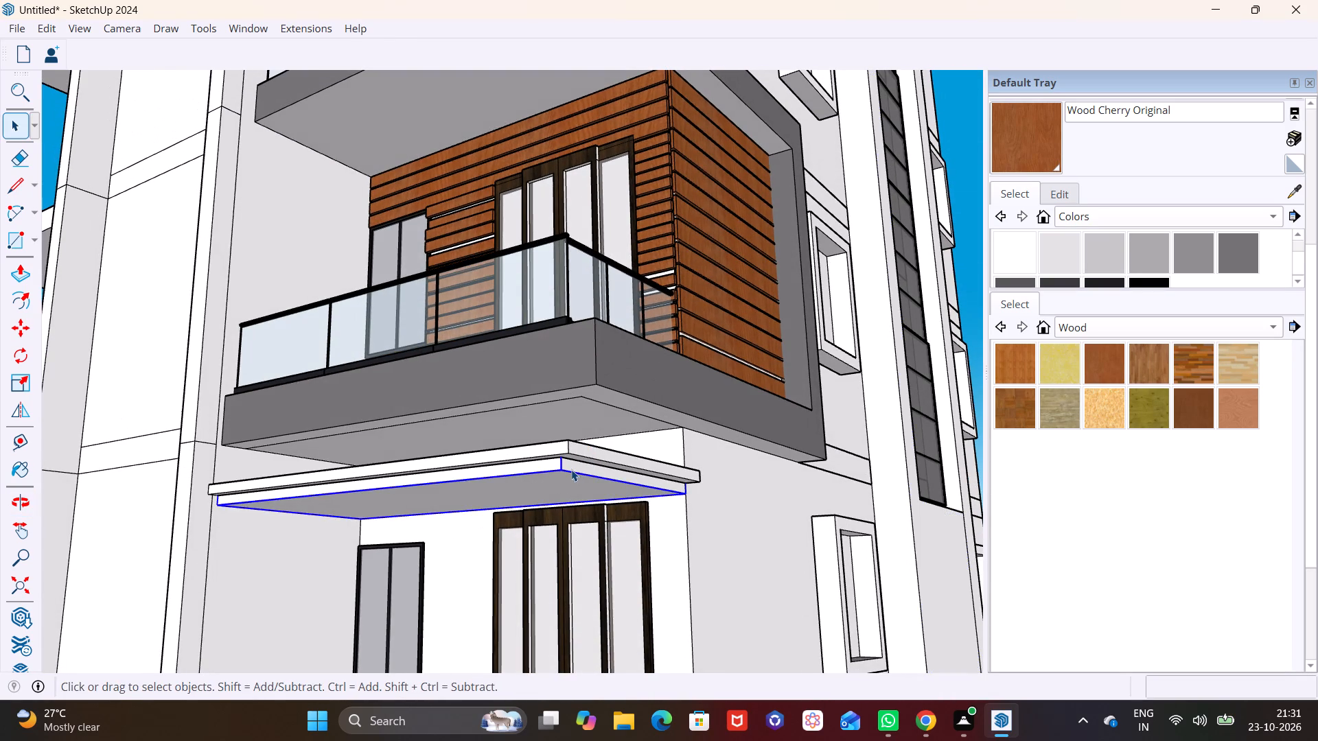
key(m)
drag(682, 493, 667, 498)
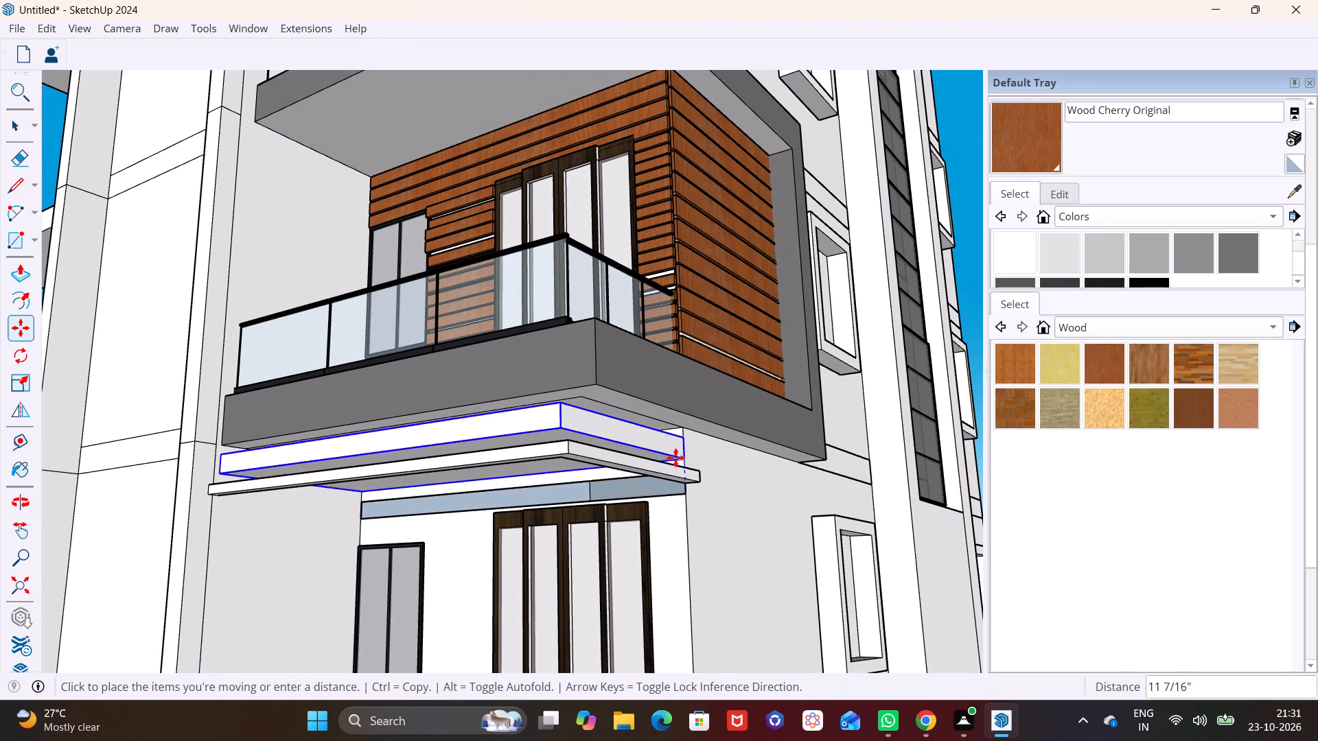
scroll(672, 314, down, 5)
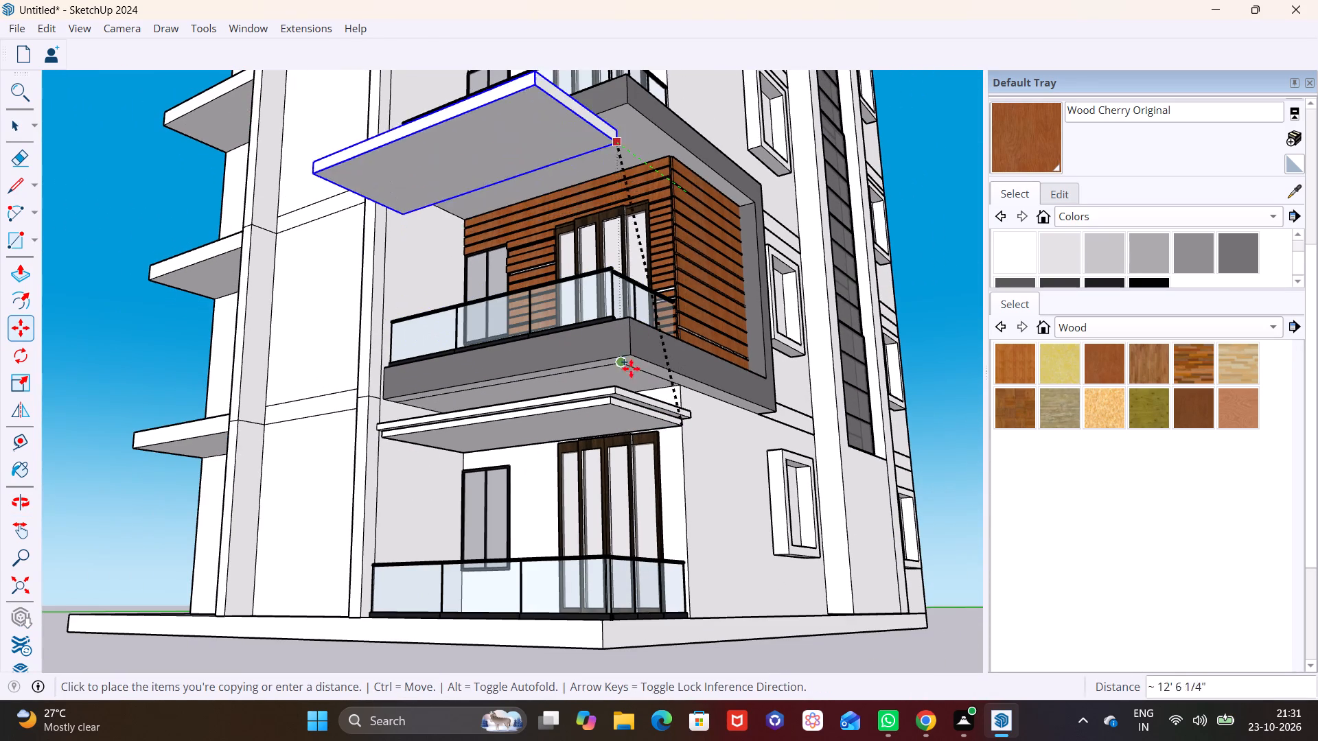
shift+middle_drag(662, 235, 510, 593)
scroll(543, 357, up, 1)
middle_drag(535, 320, 468, 474)
scroll(452, 436, up, 2)
click(485, 383)
Copy the canopy slab from the middle plain storey straight up to above the top-storey balcony doors, below the roof overhang.
click(487, 383)
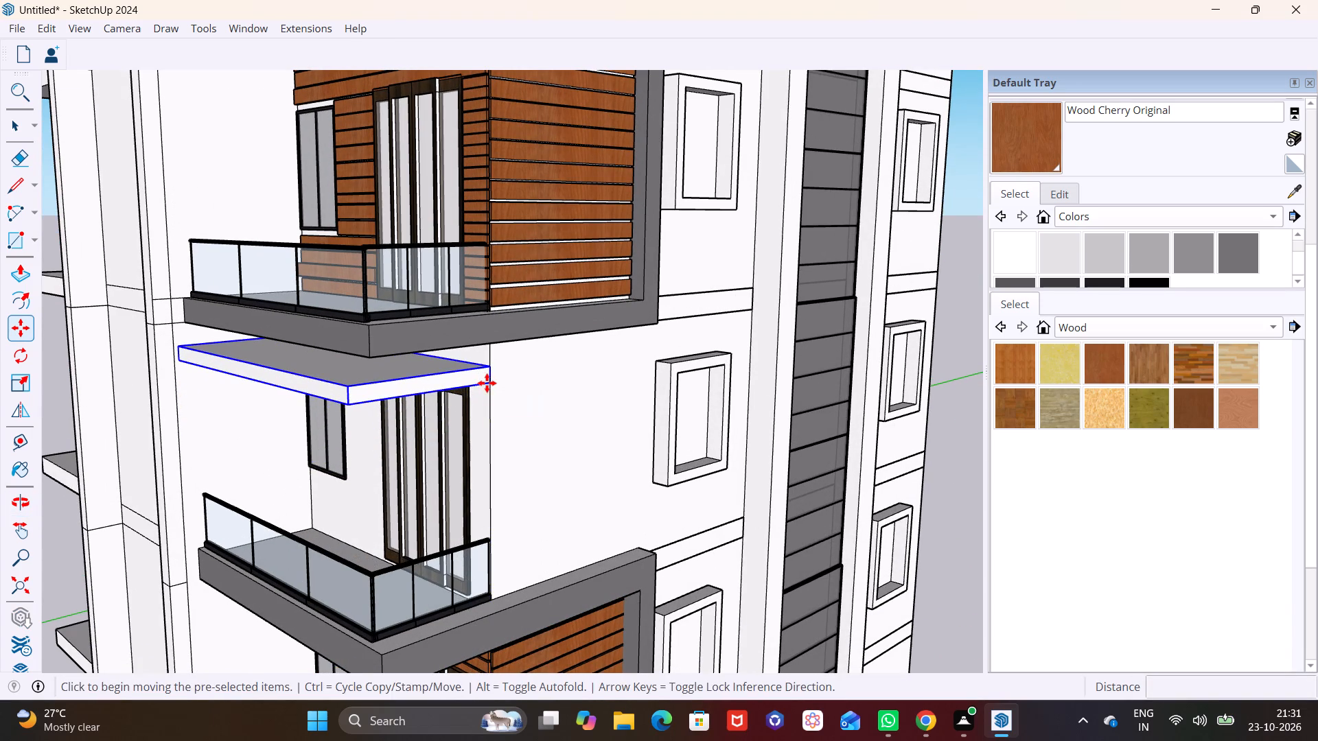
scroll(469, 232, down, 3)
shift+middle_drag(486, 241, 464, 571)
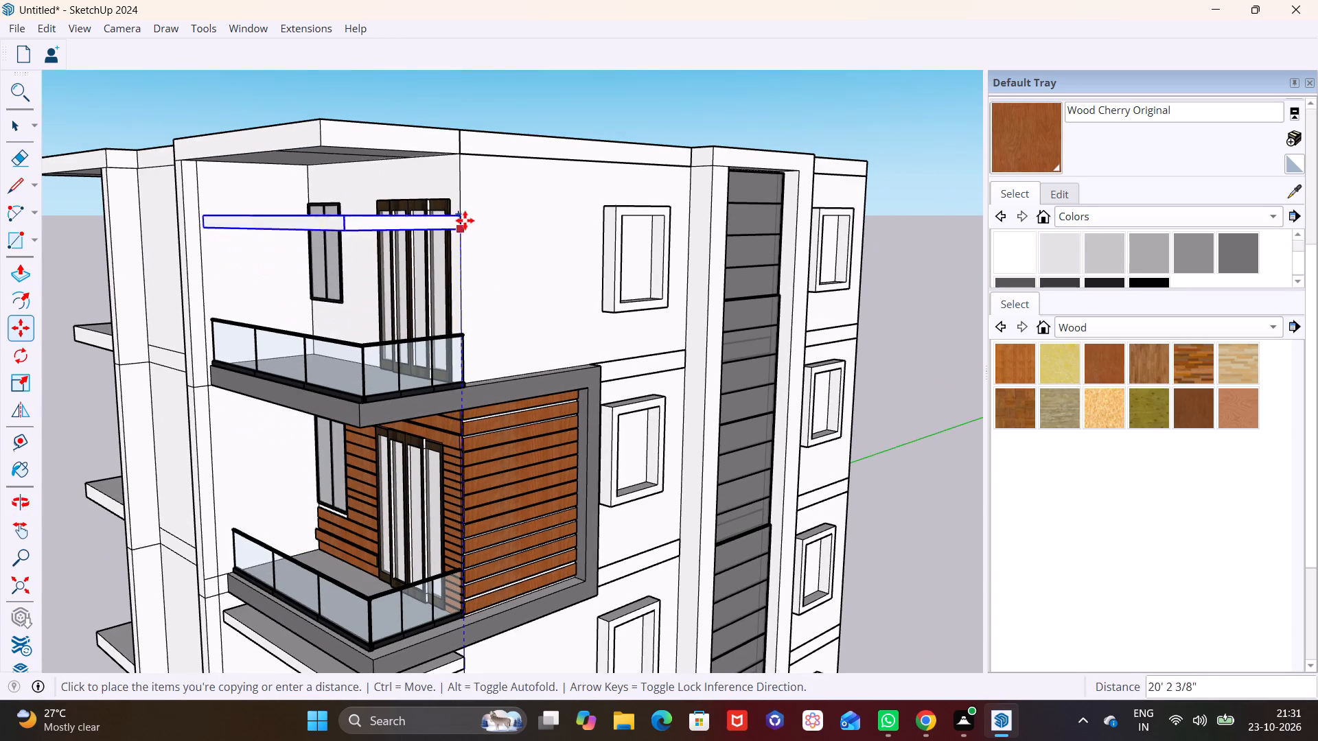
click(461, 189)
key(space)
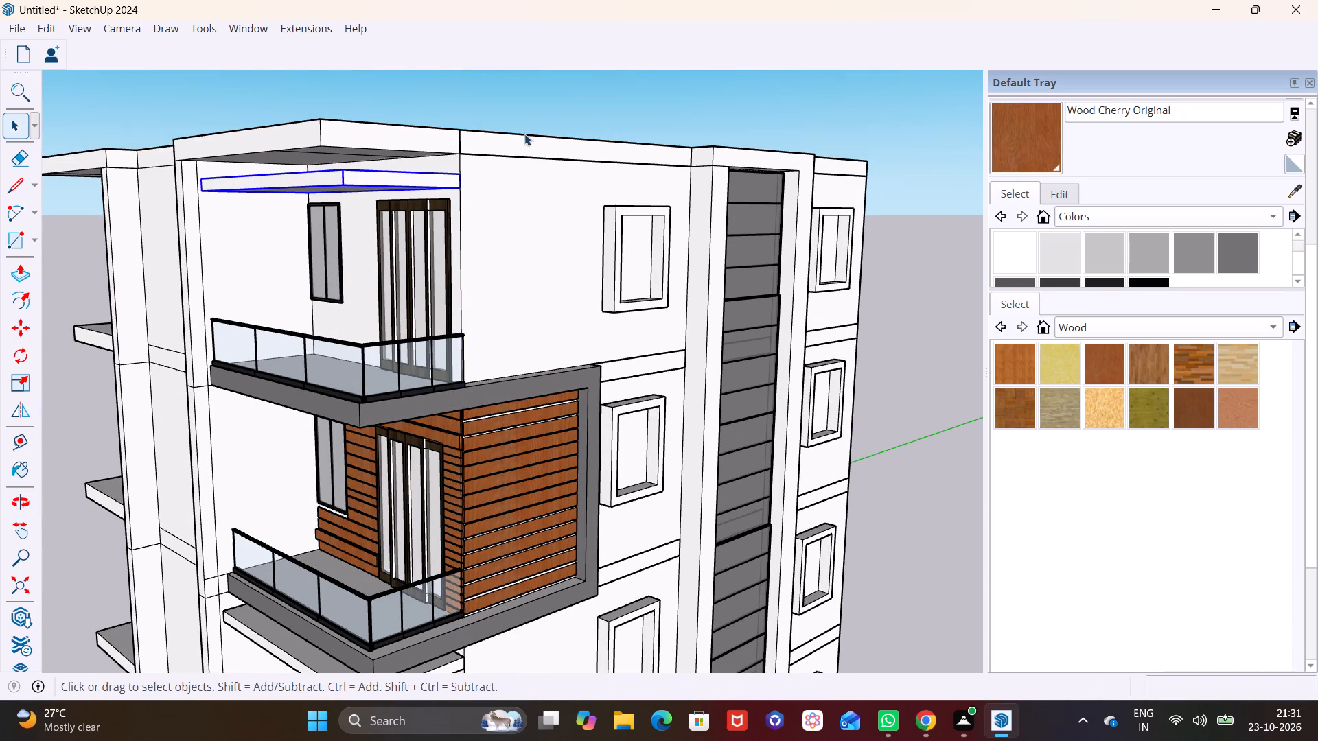
click(531, 119)
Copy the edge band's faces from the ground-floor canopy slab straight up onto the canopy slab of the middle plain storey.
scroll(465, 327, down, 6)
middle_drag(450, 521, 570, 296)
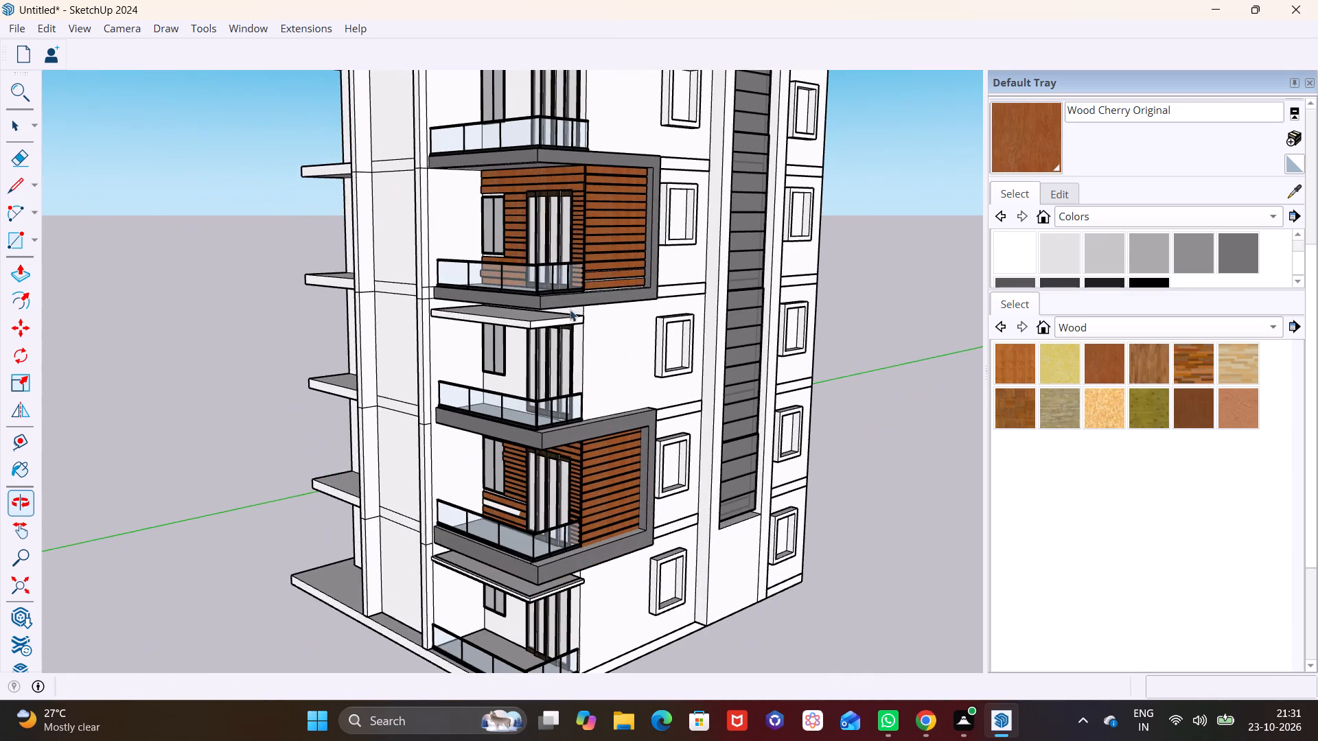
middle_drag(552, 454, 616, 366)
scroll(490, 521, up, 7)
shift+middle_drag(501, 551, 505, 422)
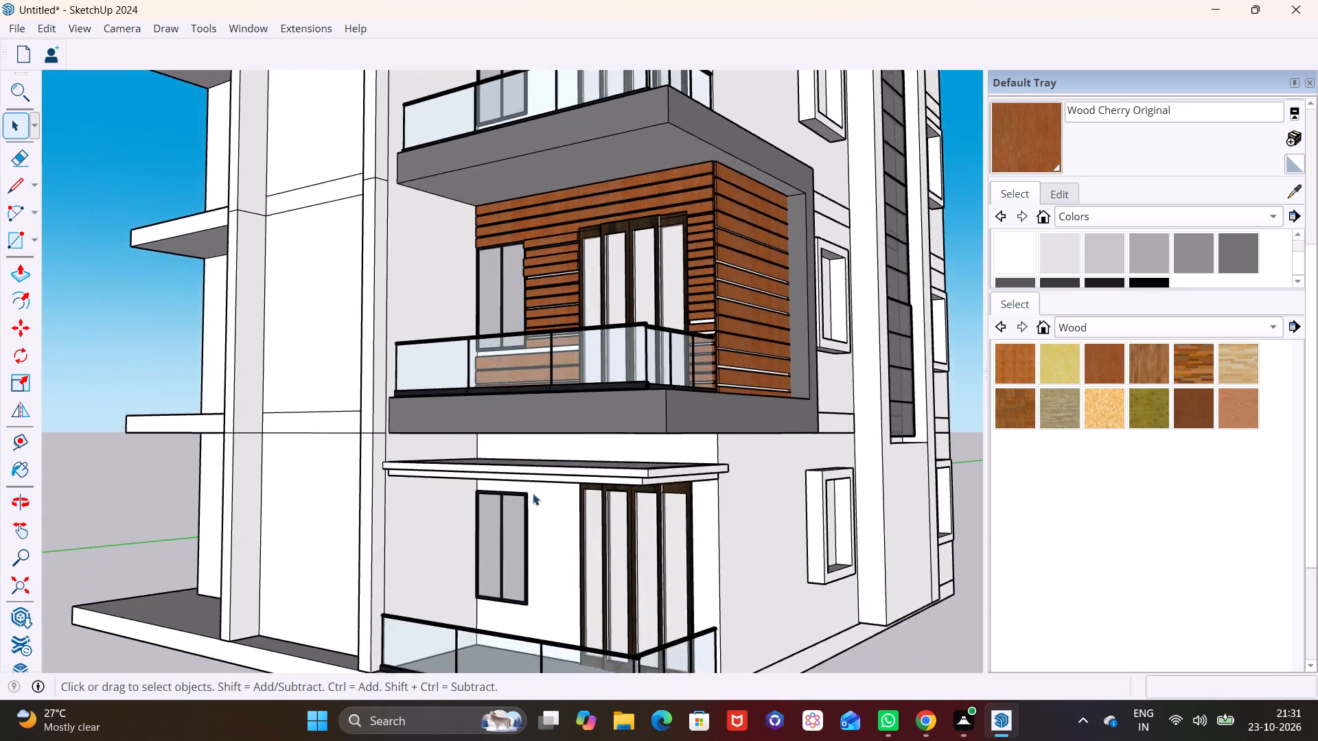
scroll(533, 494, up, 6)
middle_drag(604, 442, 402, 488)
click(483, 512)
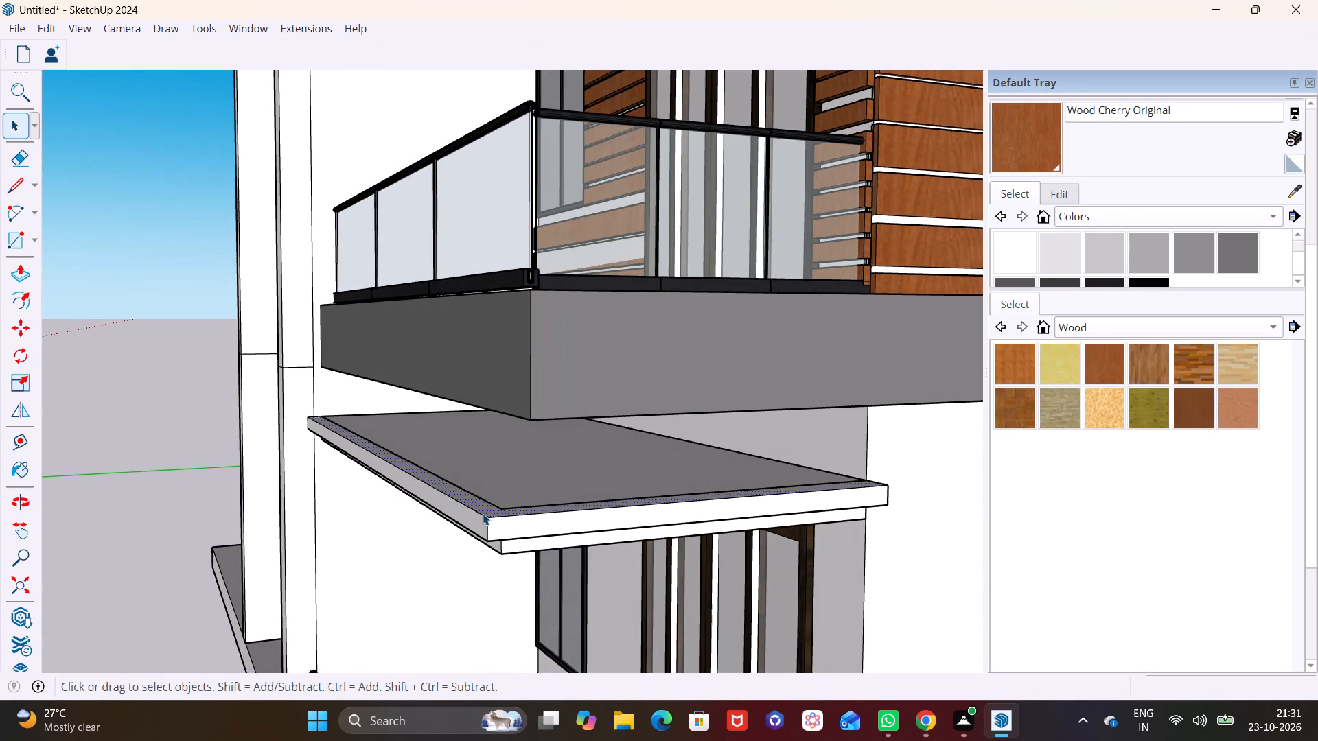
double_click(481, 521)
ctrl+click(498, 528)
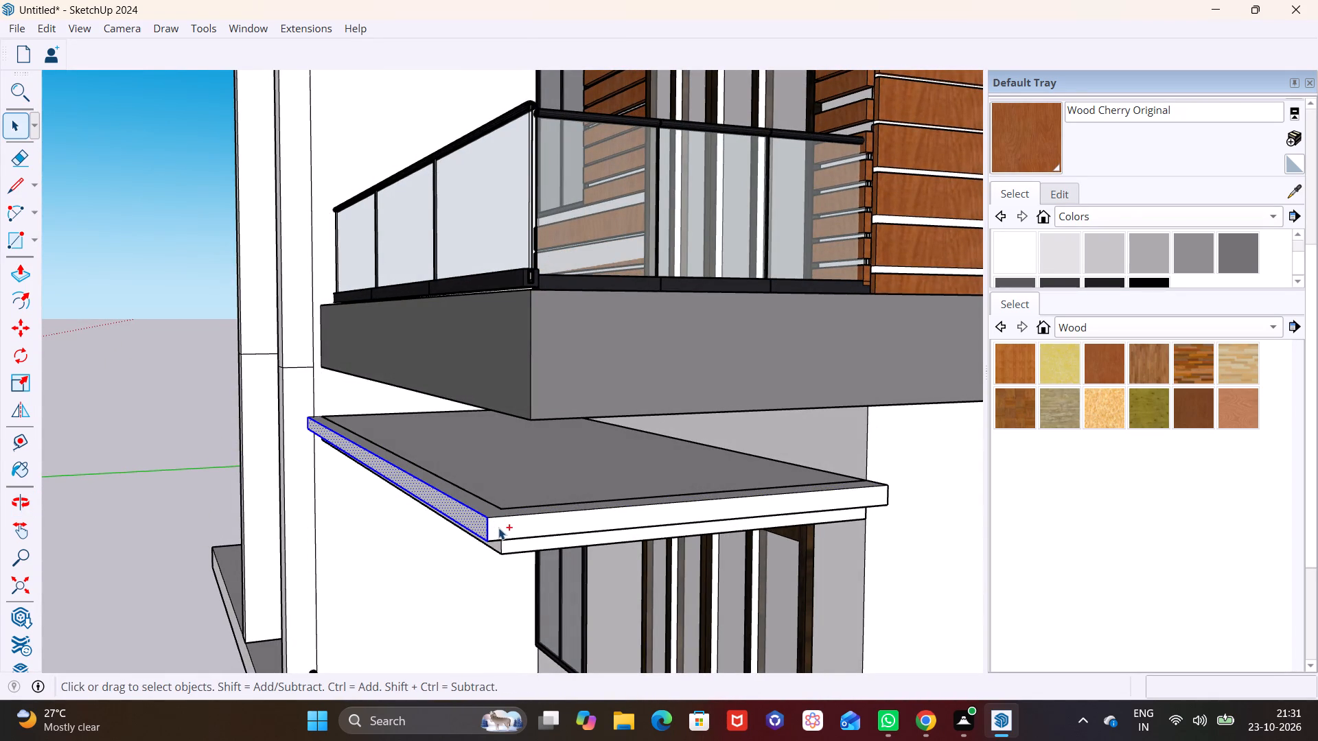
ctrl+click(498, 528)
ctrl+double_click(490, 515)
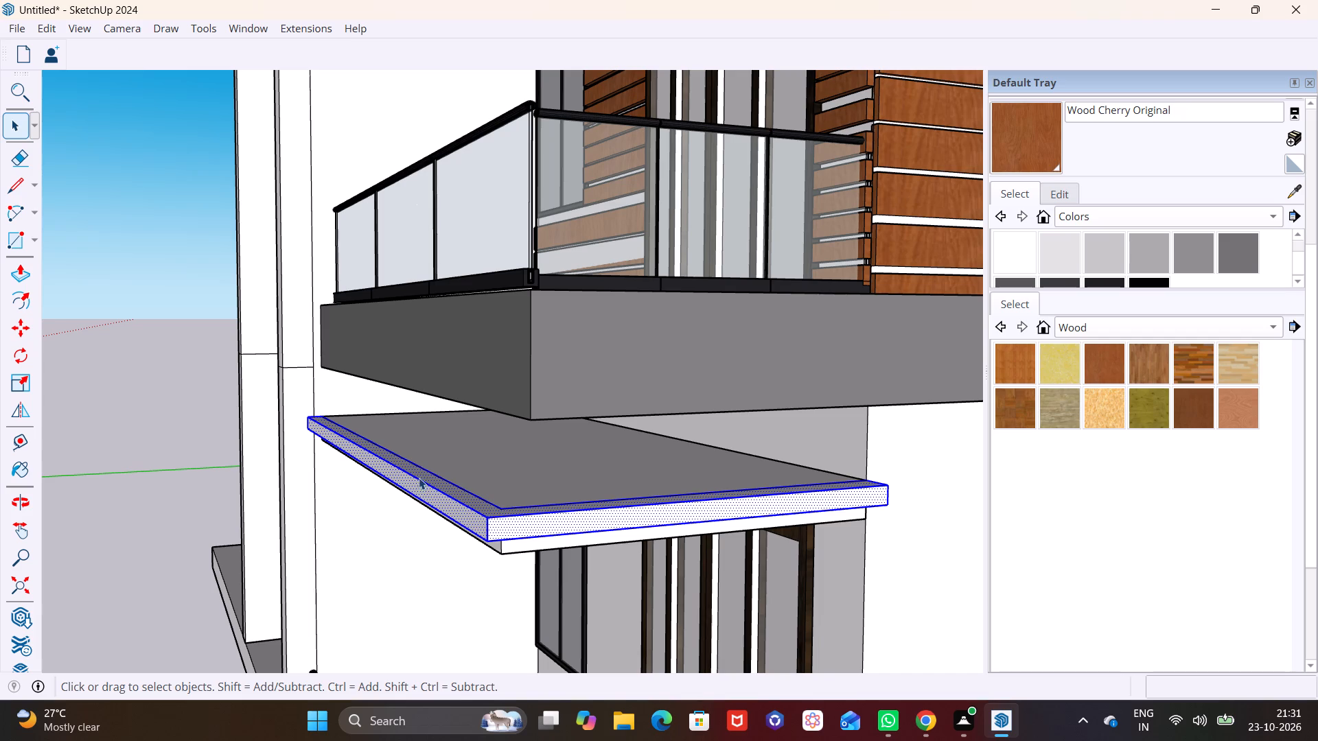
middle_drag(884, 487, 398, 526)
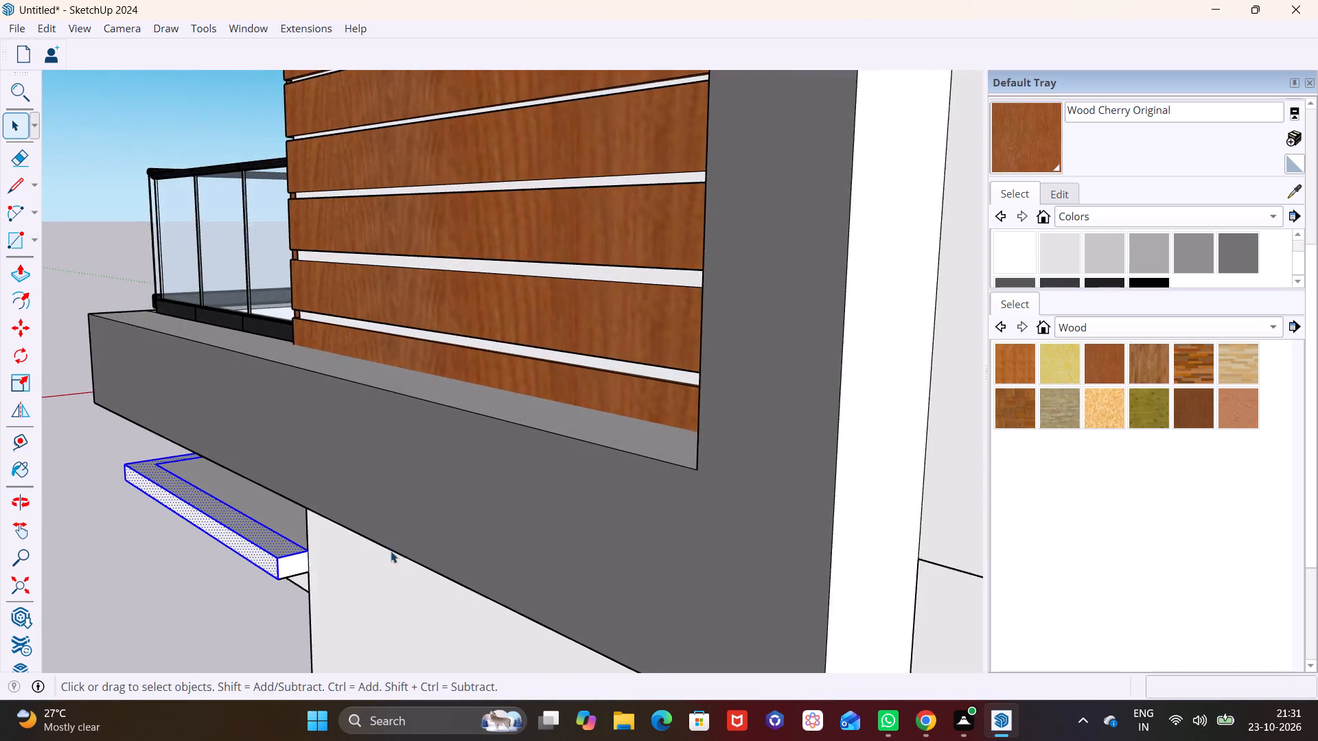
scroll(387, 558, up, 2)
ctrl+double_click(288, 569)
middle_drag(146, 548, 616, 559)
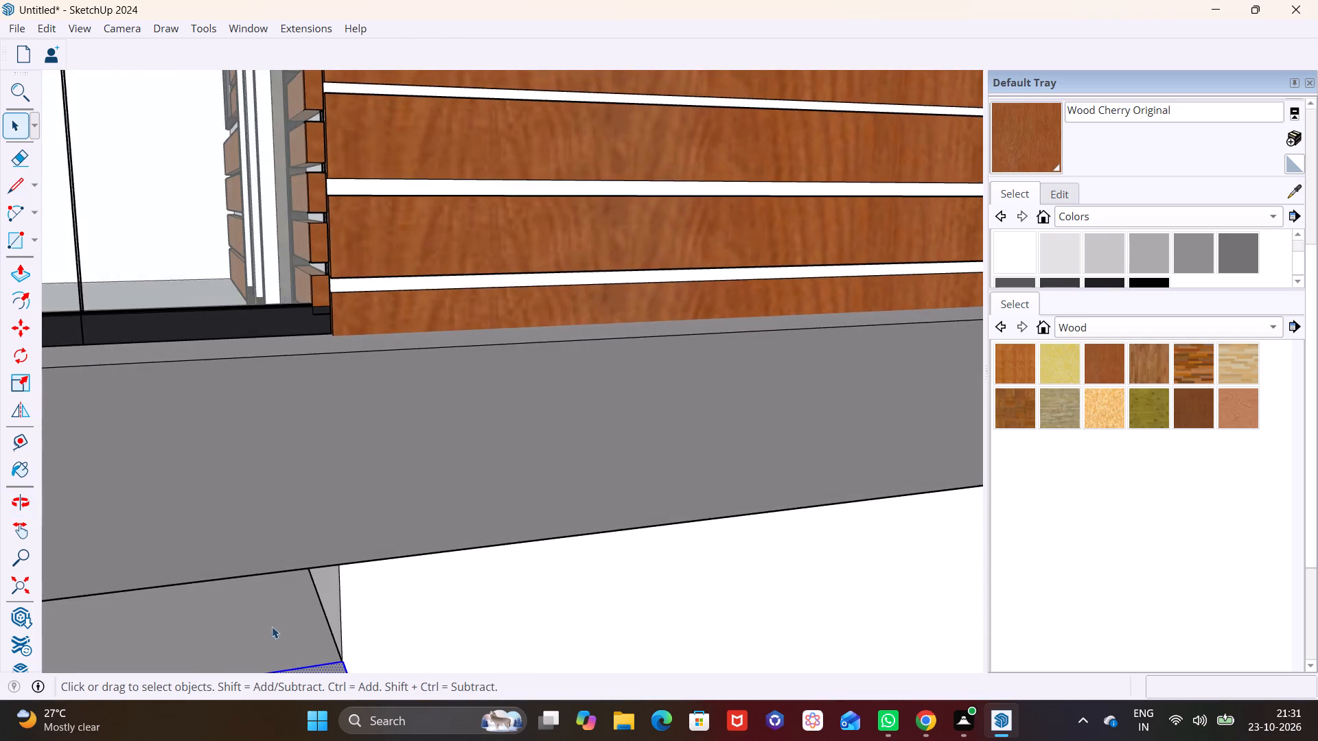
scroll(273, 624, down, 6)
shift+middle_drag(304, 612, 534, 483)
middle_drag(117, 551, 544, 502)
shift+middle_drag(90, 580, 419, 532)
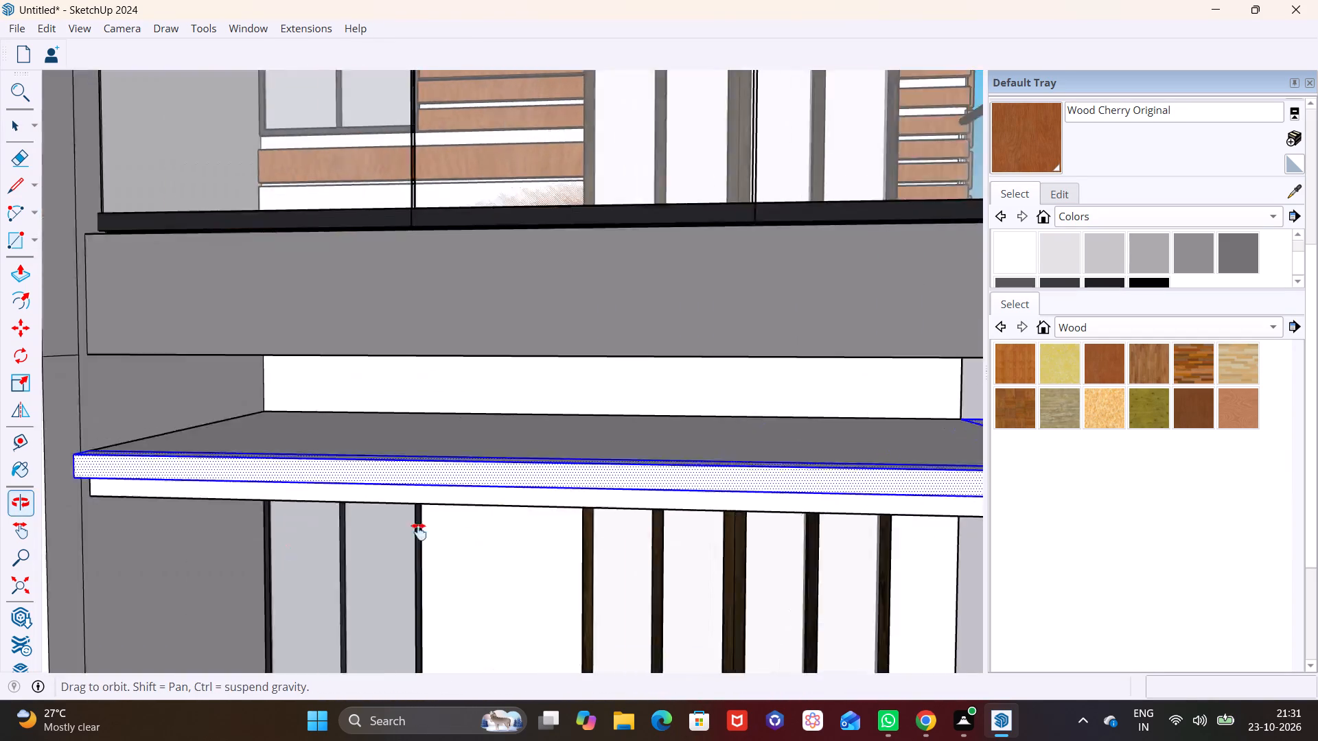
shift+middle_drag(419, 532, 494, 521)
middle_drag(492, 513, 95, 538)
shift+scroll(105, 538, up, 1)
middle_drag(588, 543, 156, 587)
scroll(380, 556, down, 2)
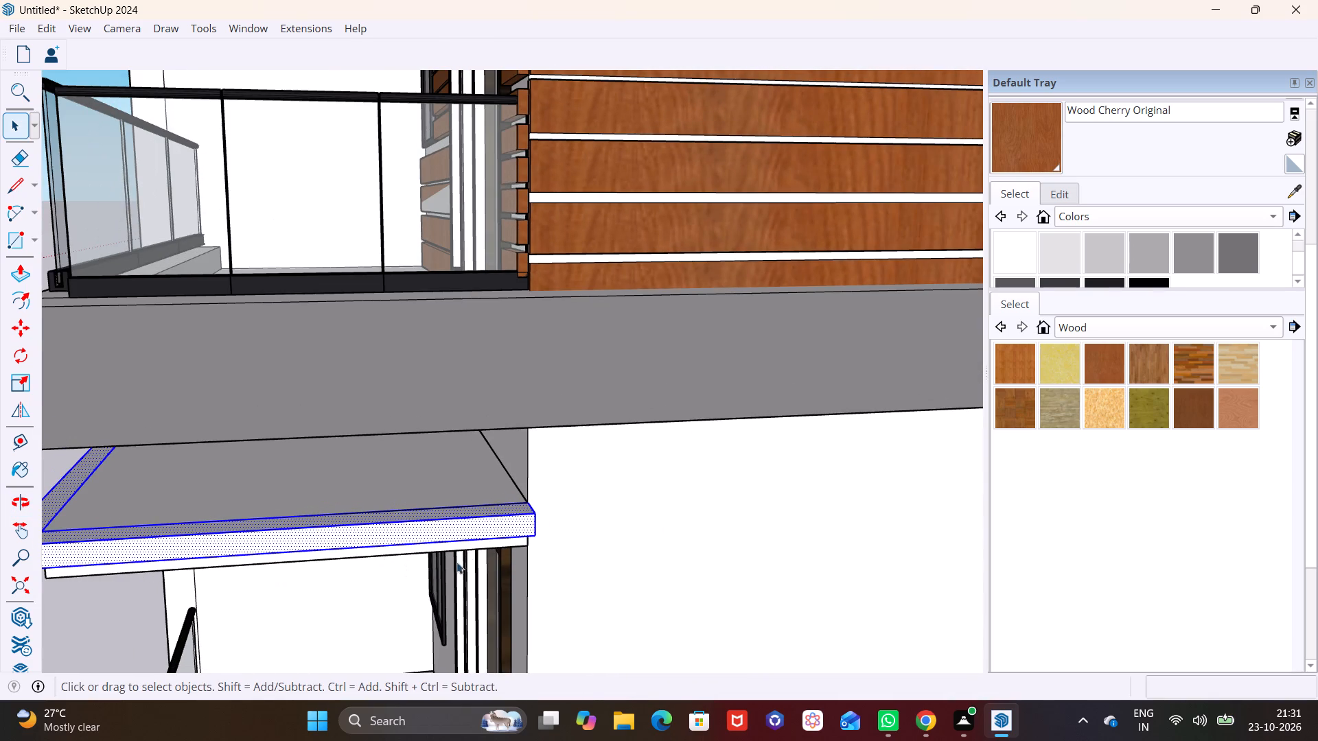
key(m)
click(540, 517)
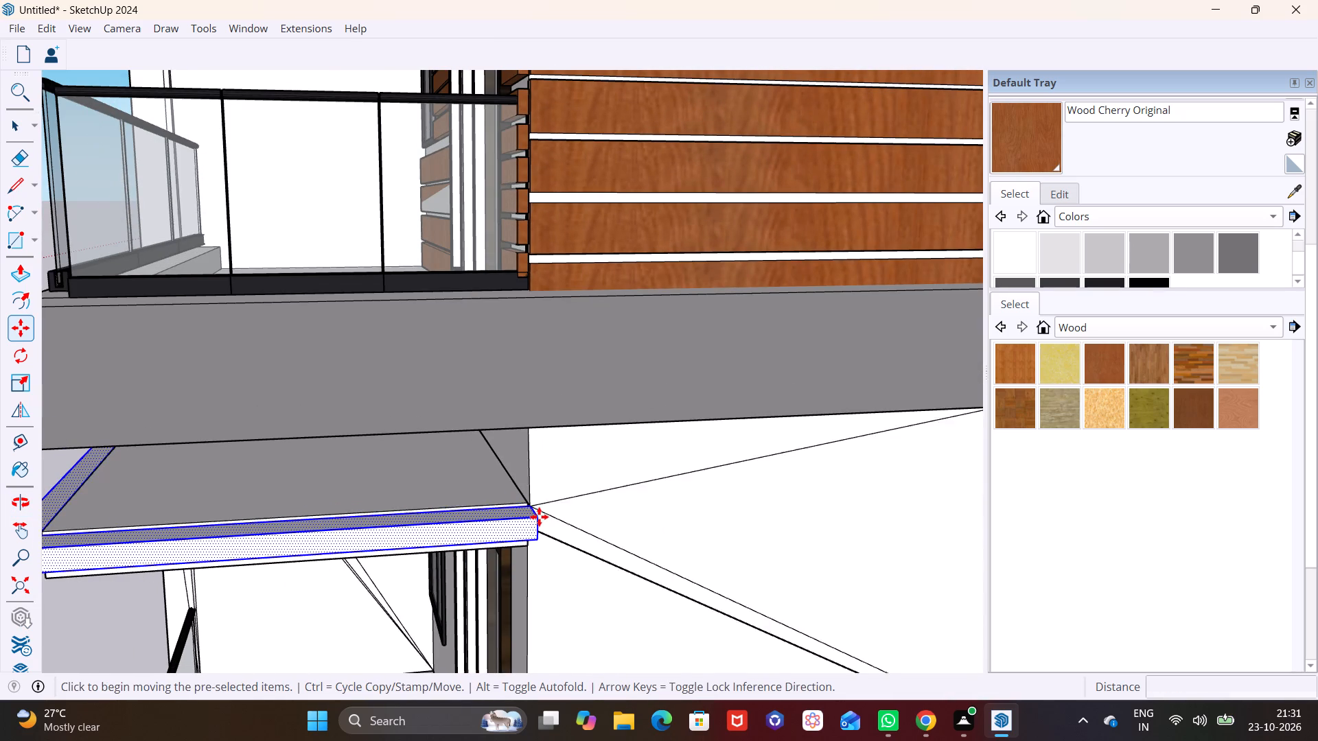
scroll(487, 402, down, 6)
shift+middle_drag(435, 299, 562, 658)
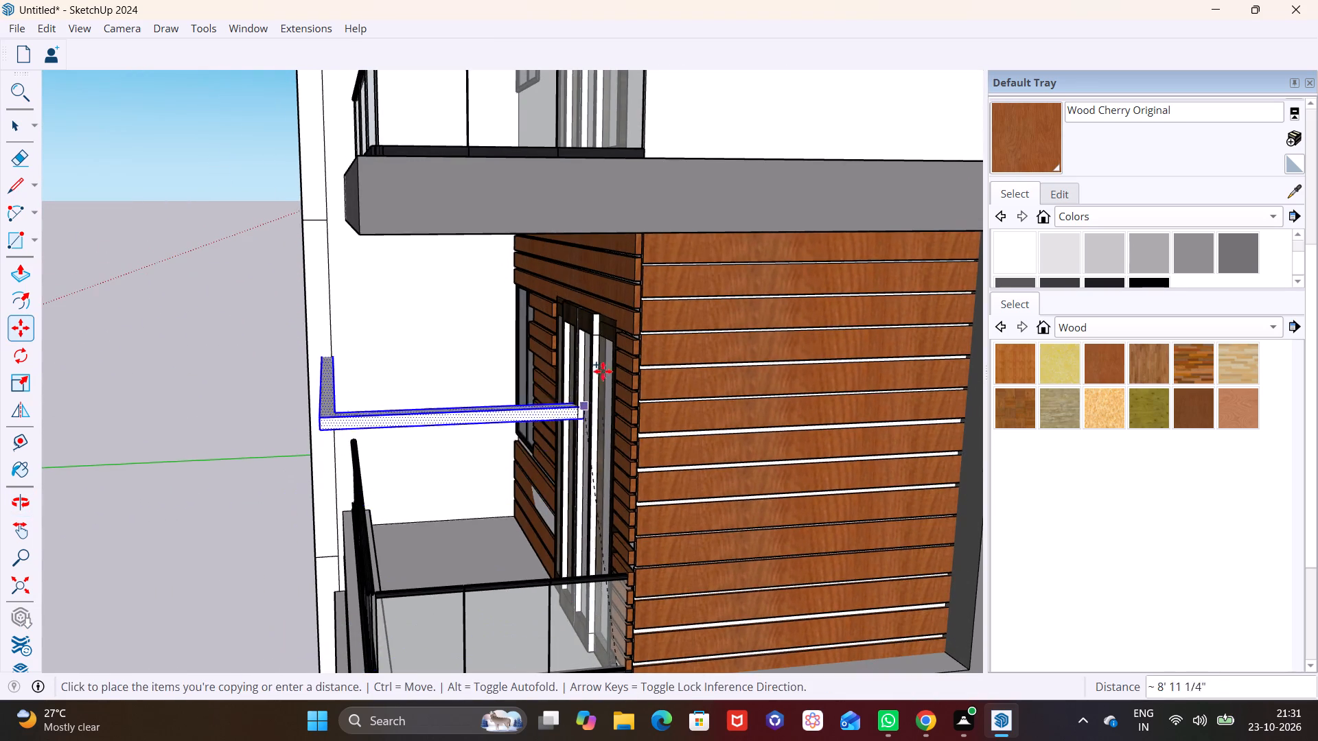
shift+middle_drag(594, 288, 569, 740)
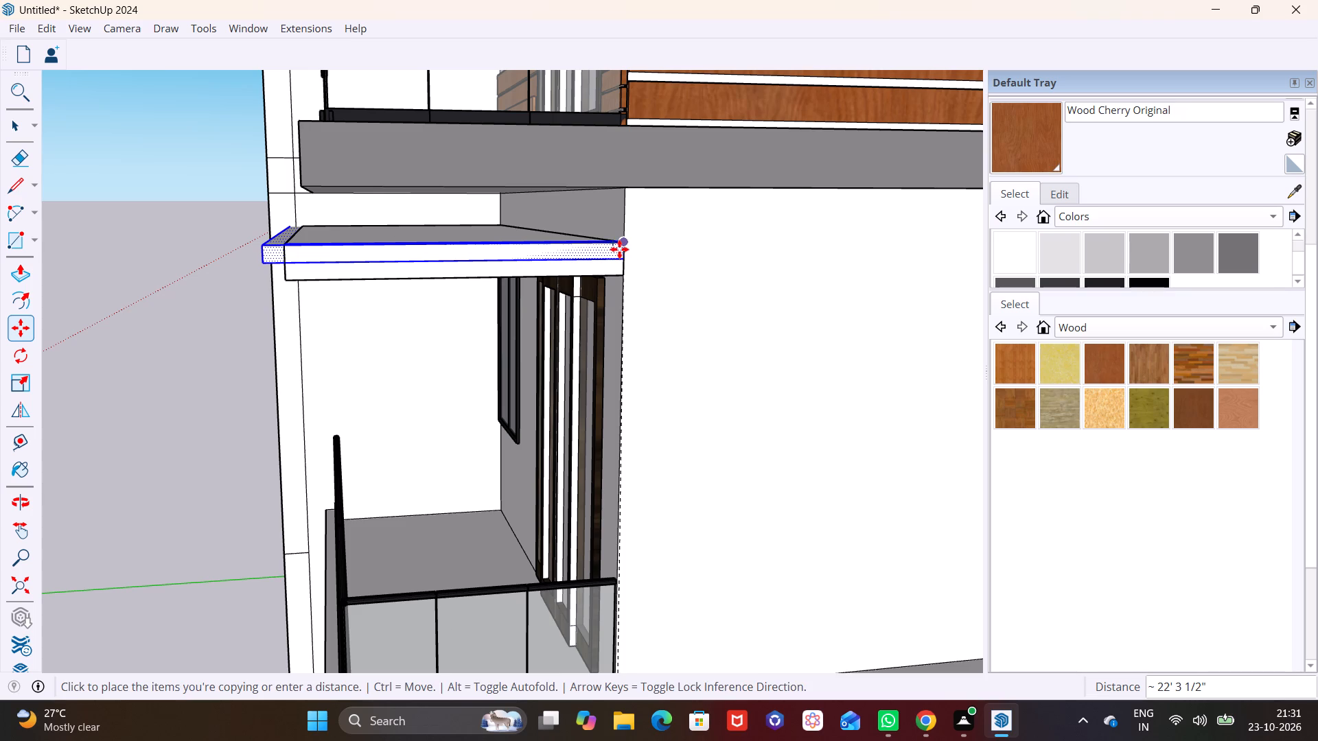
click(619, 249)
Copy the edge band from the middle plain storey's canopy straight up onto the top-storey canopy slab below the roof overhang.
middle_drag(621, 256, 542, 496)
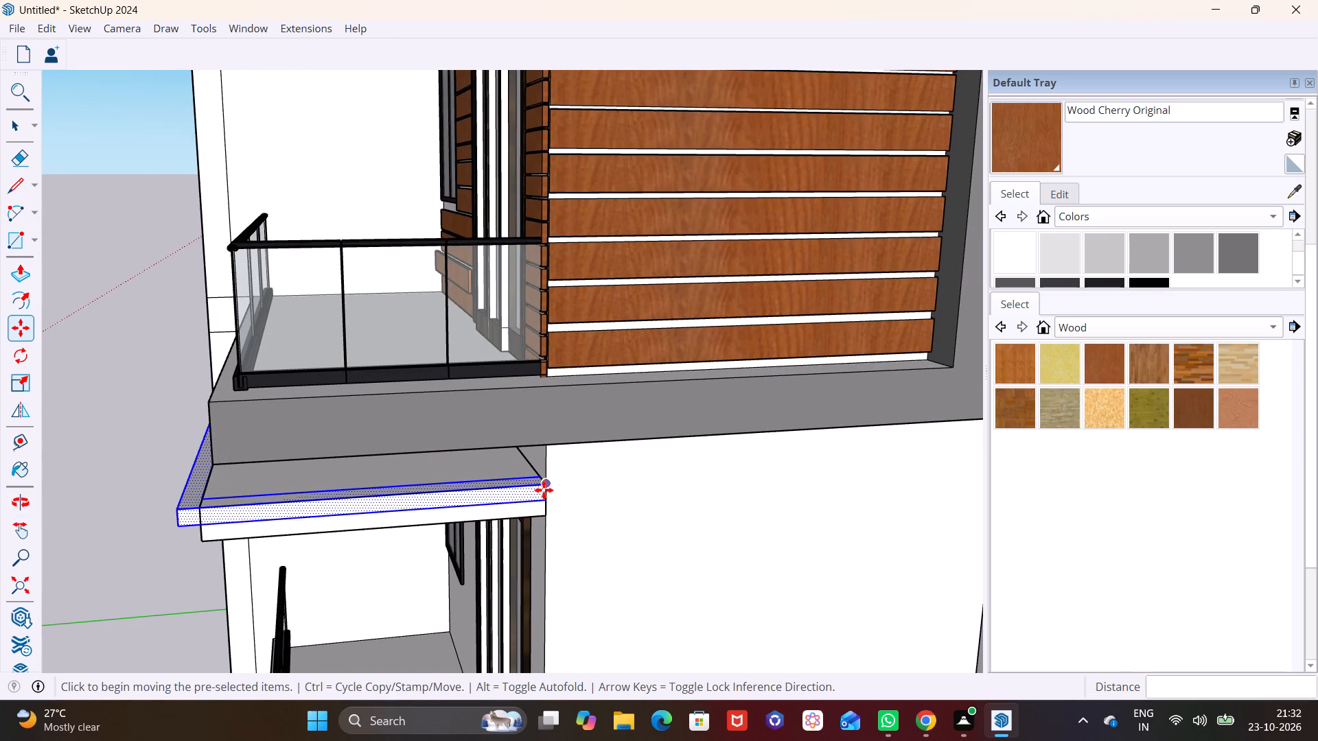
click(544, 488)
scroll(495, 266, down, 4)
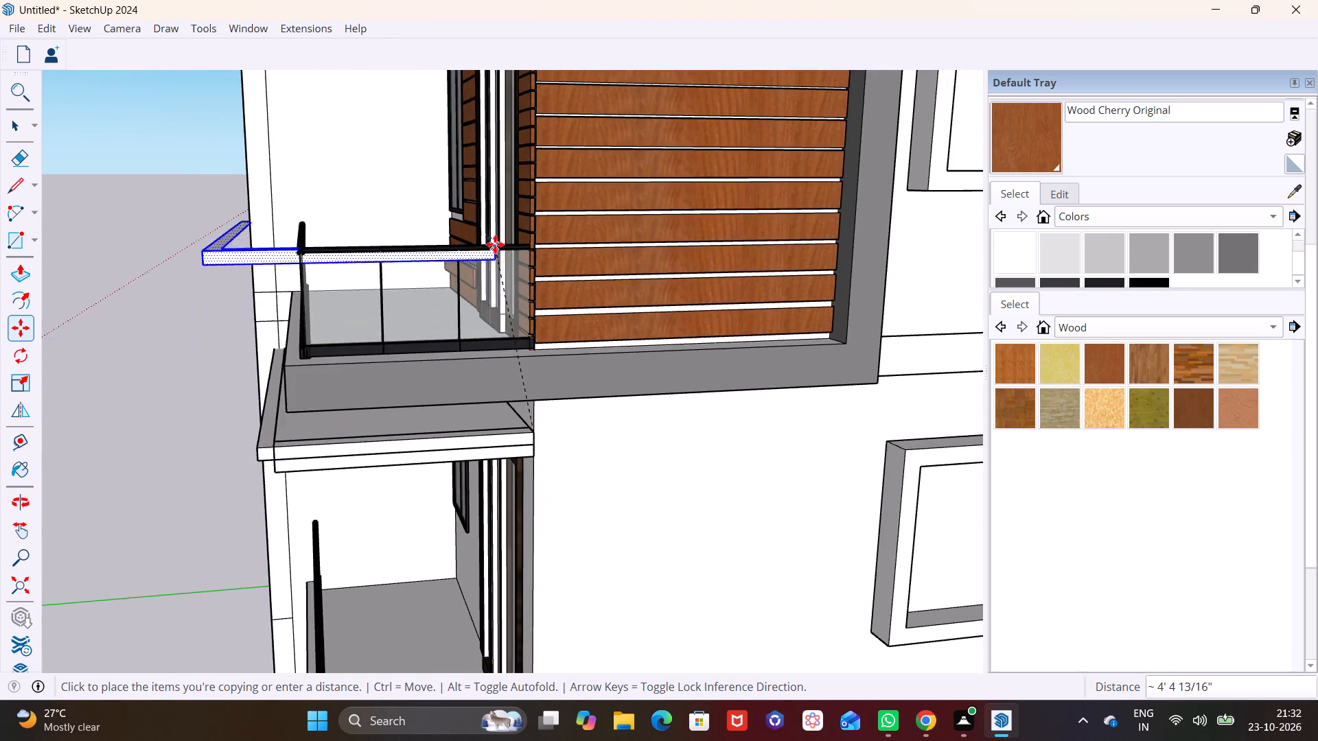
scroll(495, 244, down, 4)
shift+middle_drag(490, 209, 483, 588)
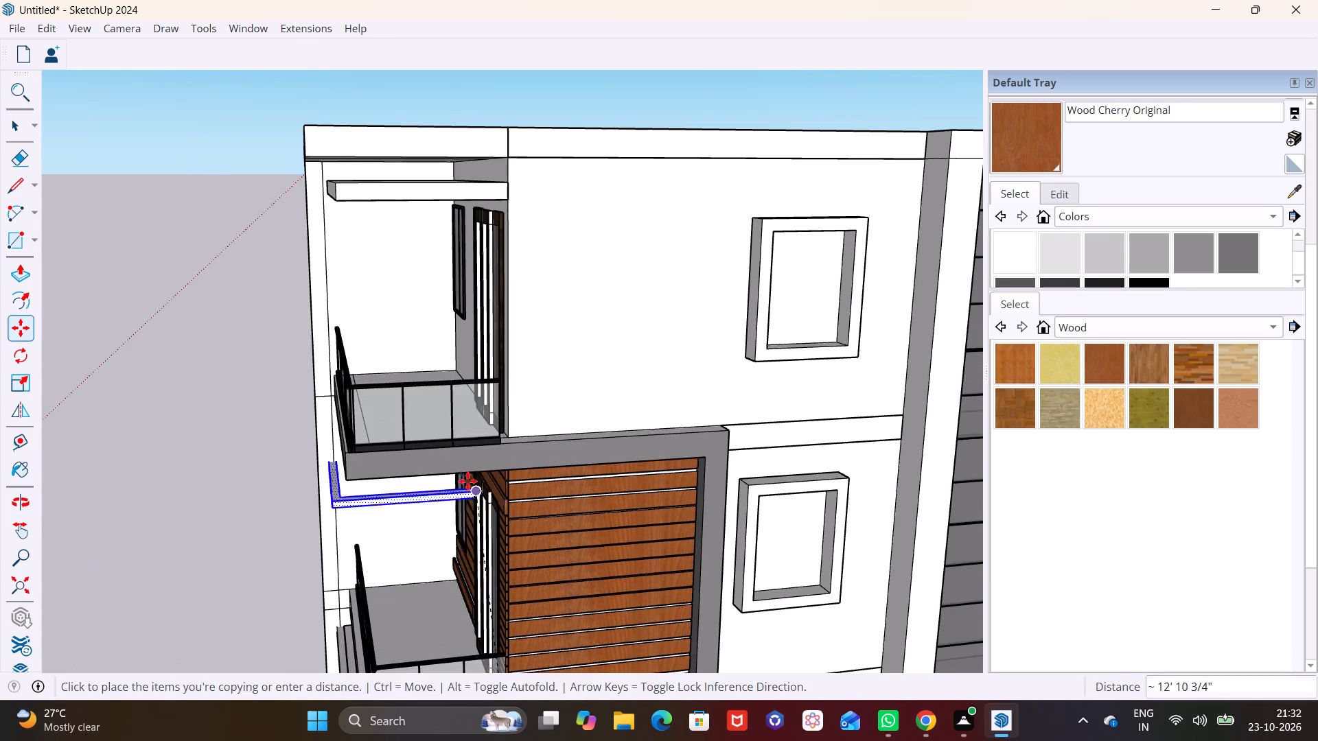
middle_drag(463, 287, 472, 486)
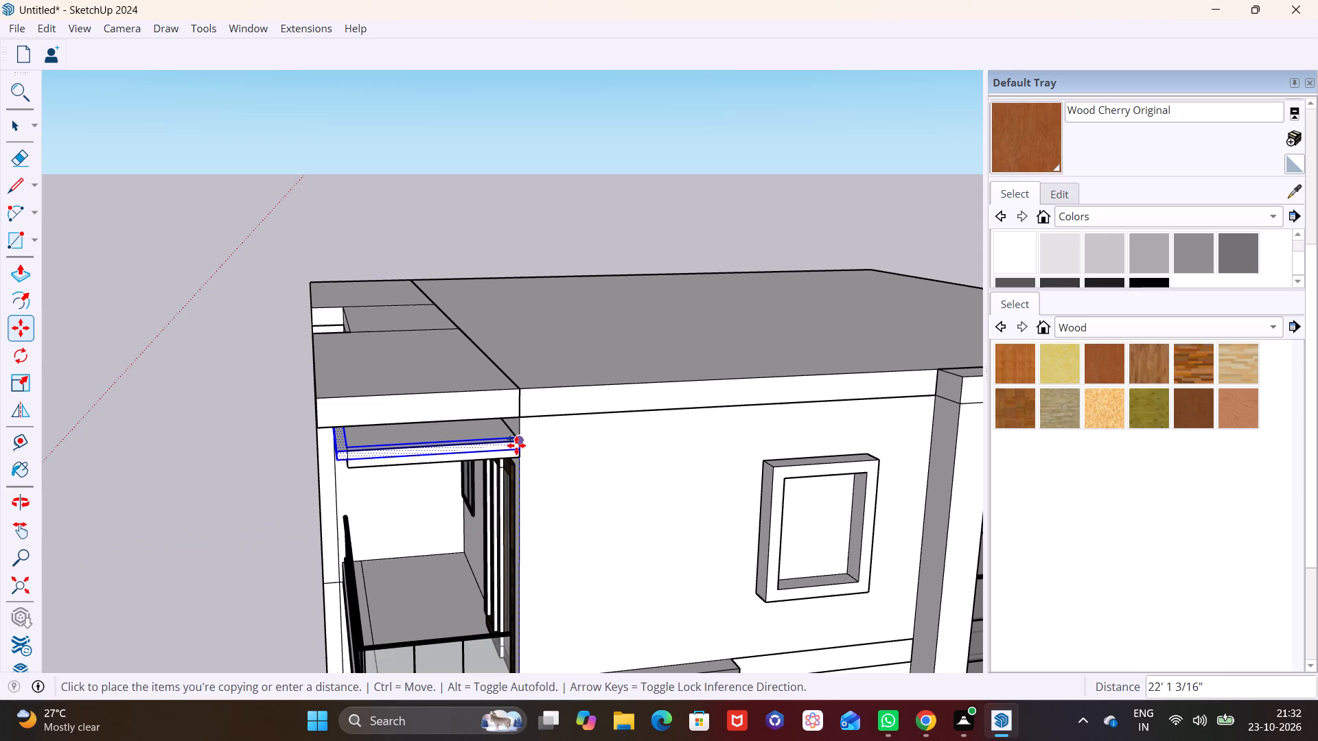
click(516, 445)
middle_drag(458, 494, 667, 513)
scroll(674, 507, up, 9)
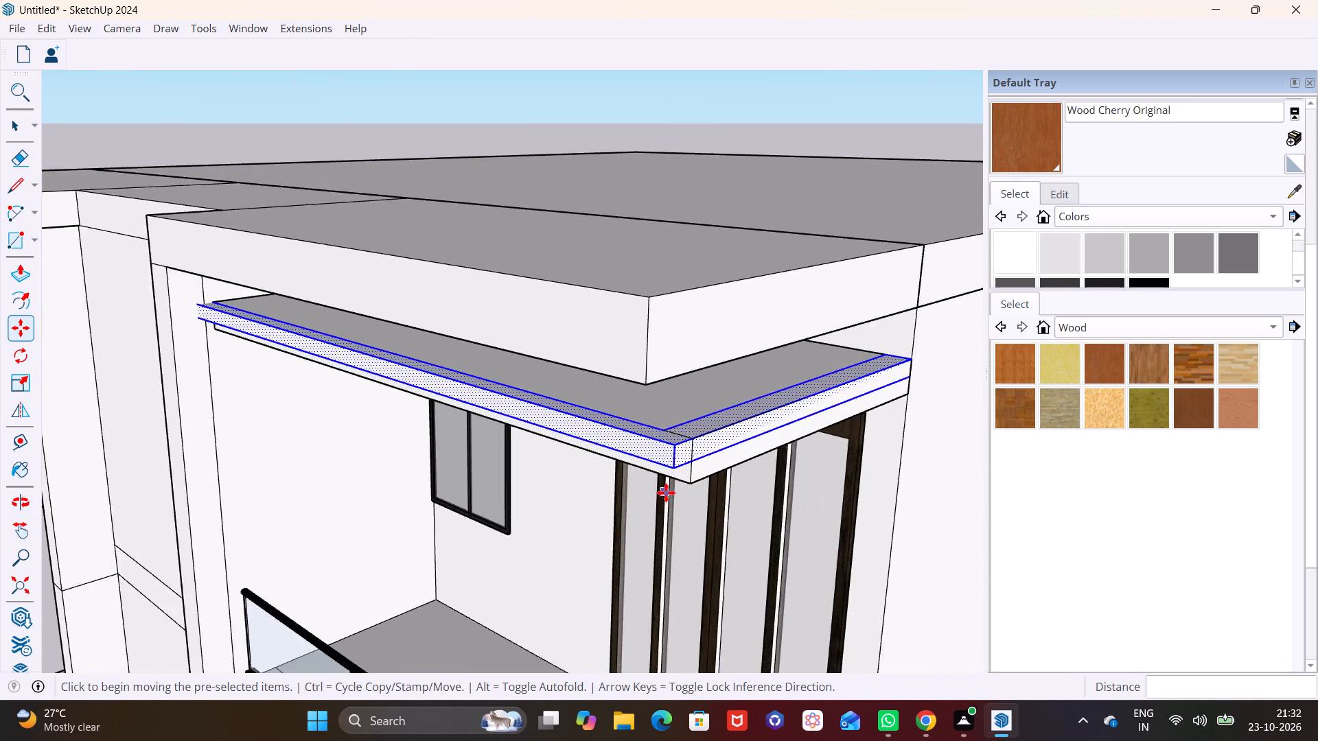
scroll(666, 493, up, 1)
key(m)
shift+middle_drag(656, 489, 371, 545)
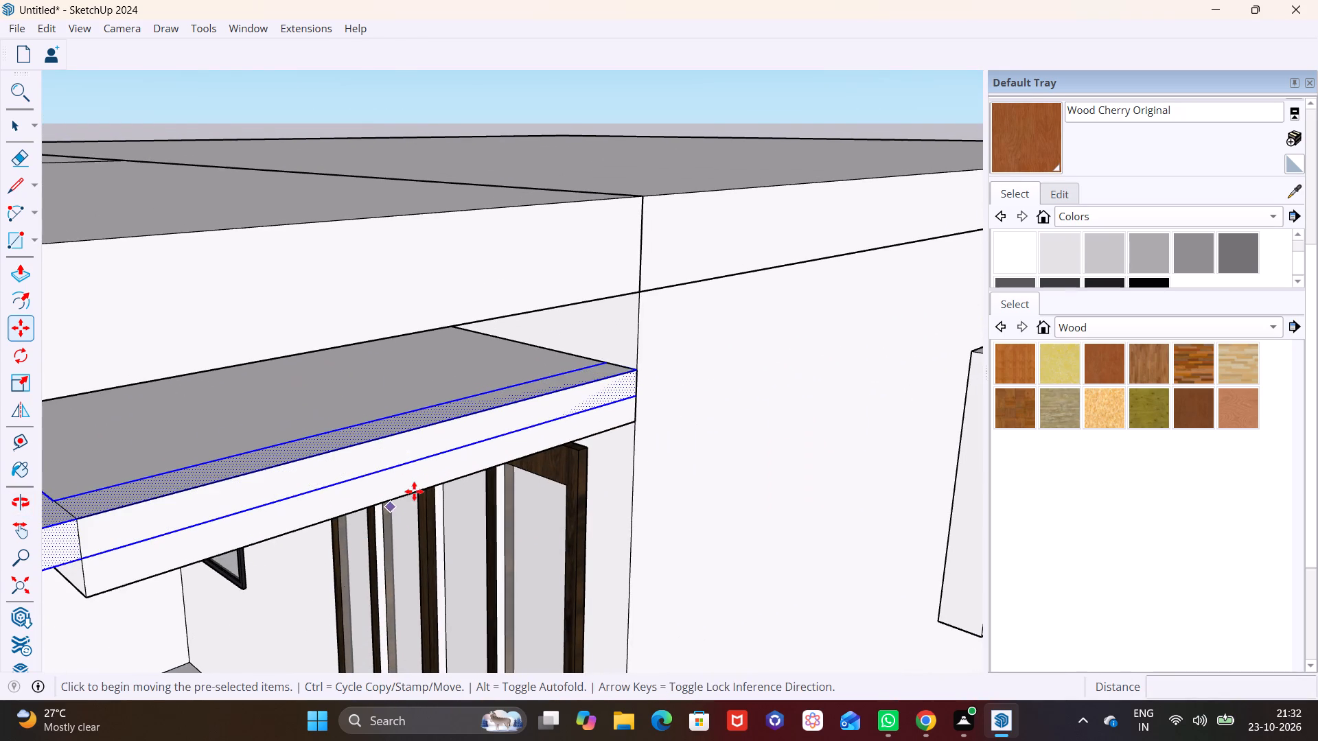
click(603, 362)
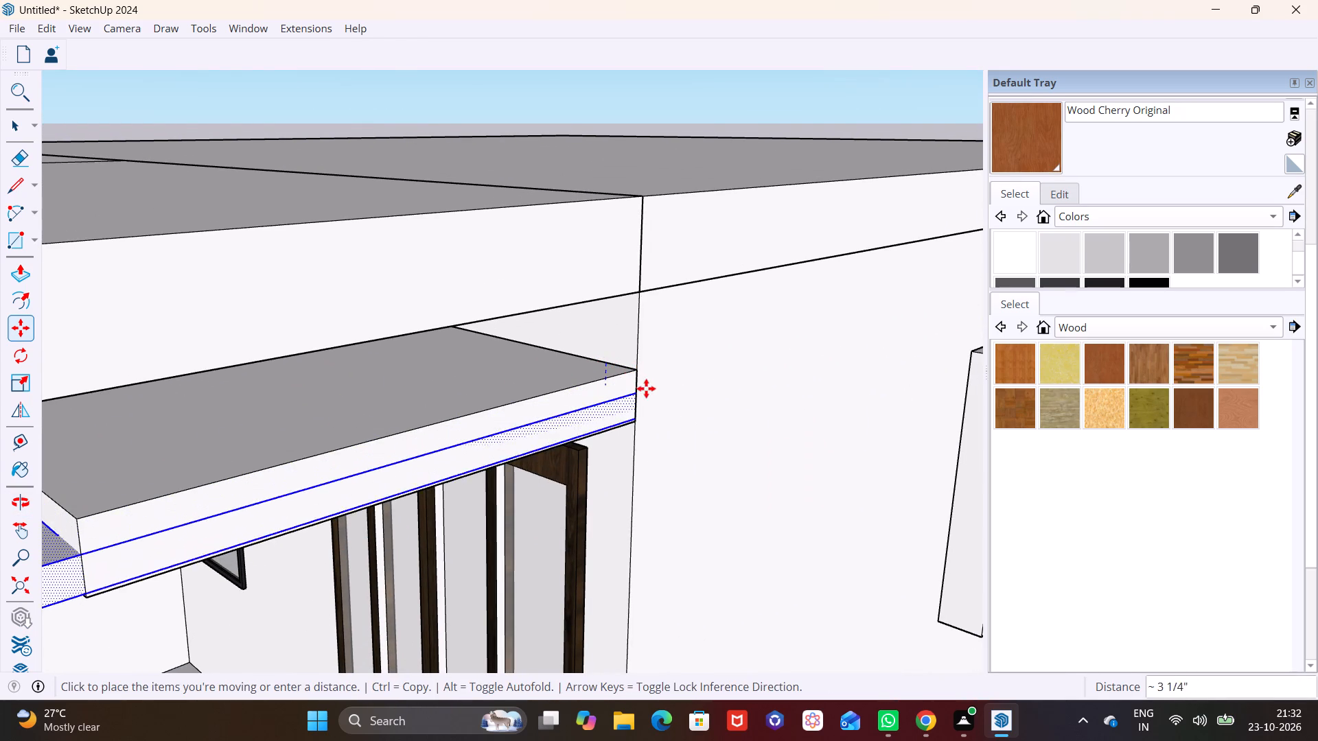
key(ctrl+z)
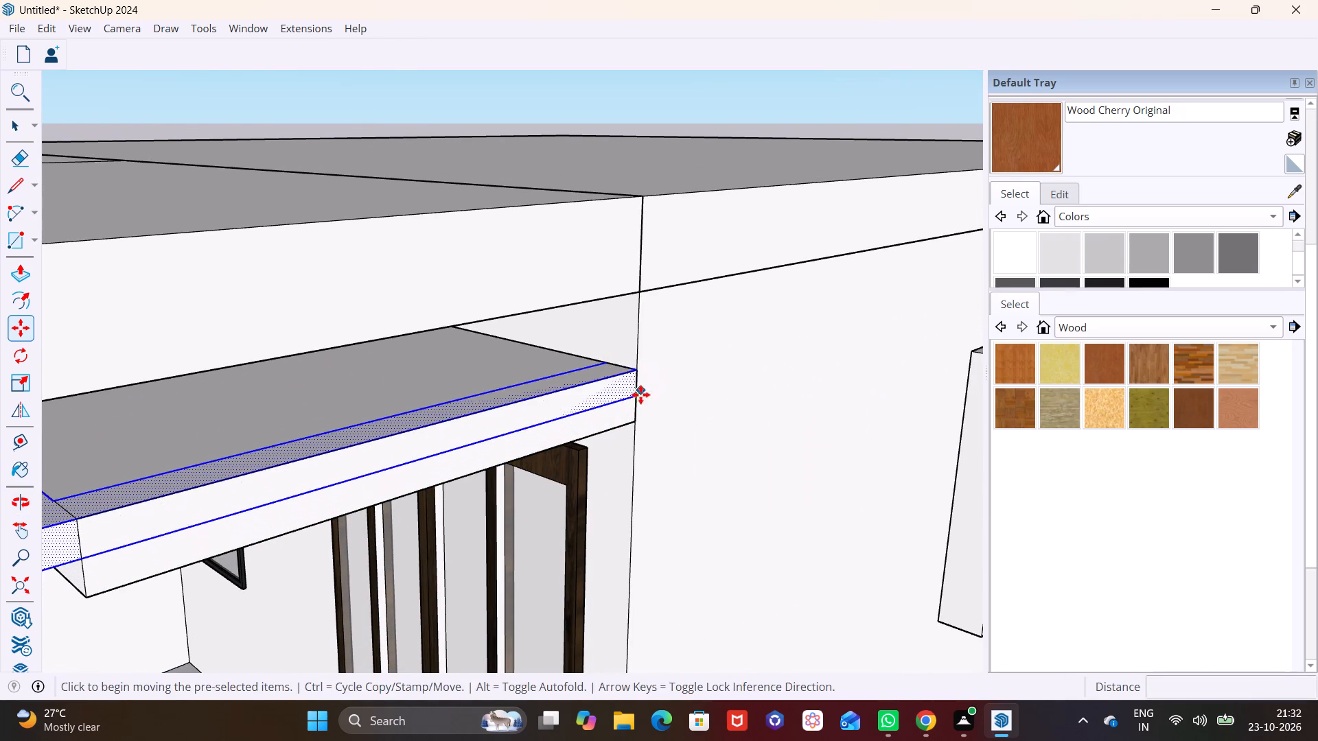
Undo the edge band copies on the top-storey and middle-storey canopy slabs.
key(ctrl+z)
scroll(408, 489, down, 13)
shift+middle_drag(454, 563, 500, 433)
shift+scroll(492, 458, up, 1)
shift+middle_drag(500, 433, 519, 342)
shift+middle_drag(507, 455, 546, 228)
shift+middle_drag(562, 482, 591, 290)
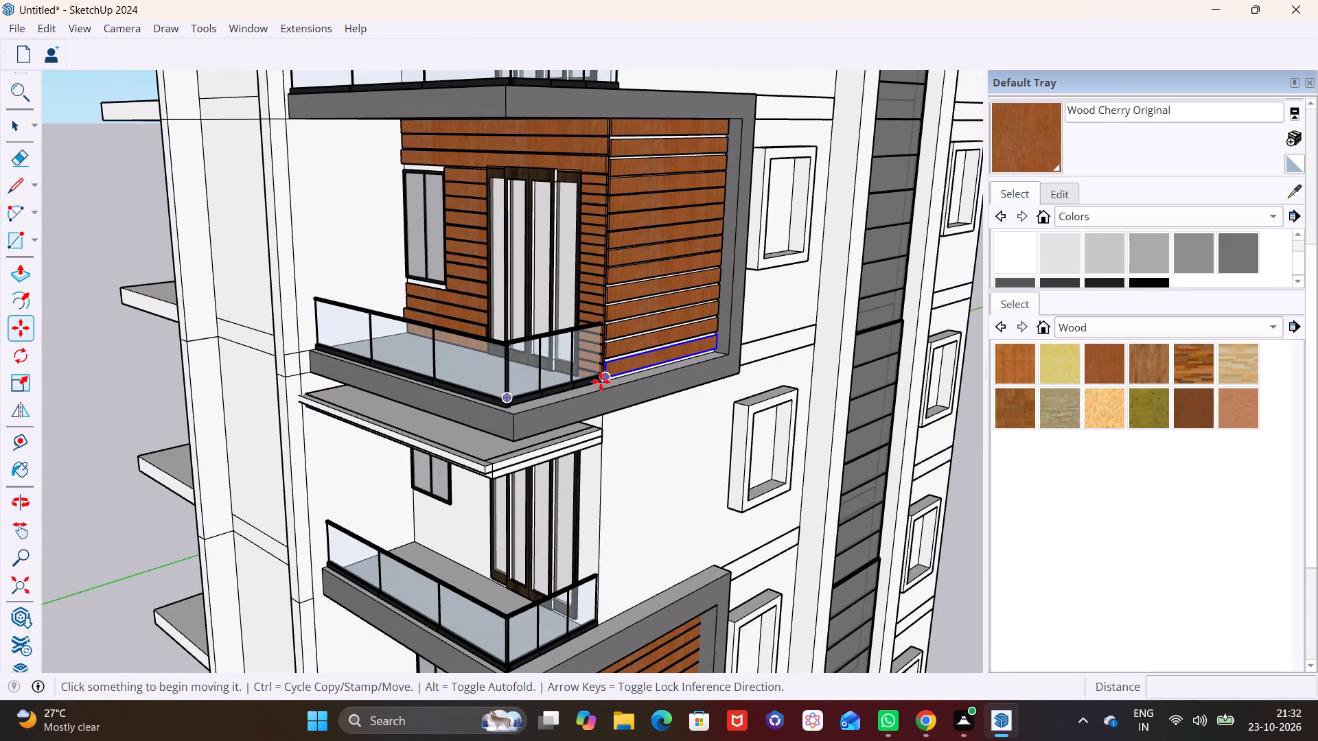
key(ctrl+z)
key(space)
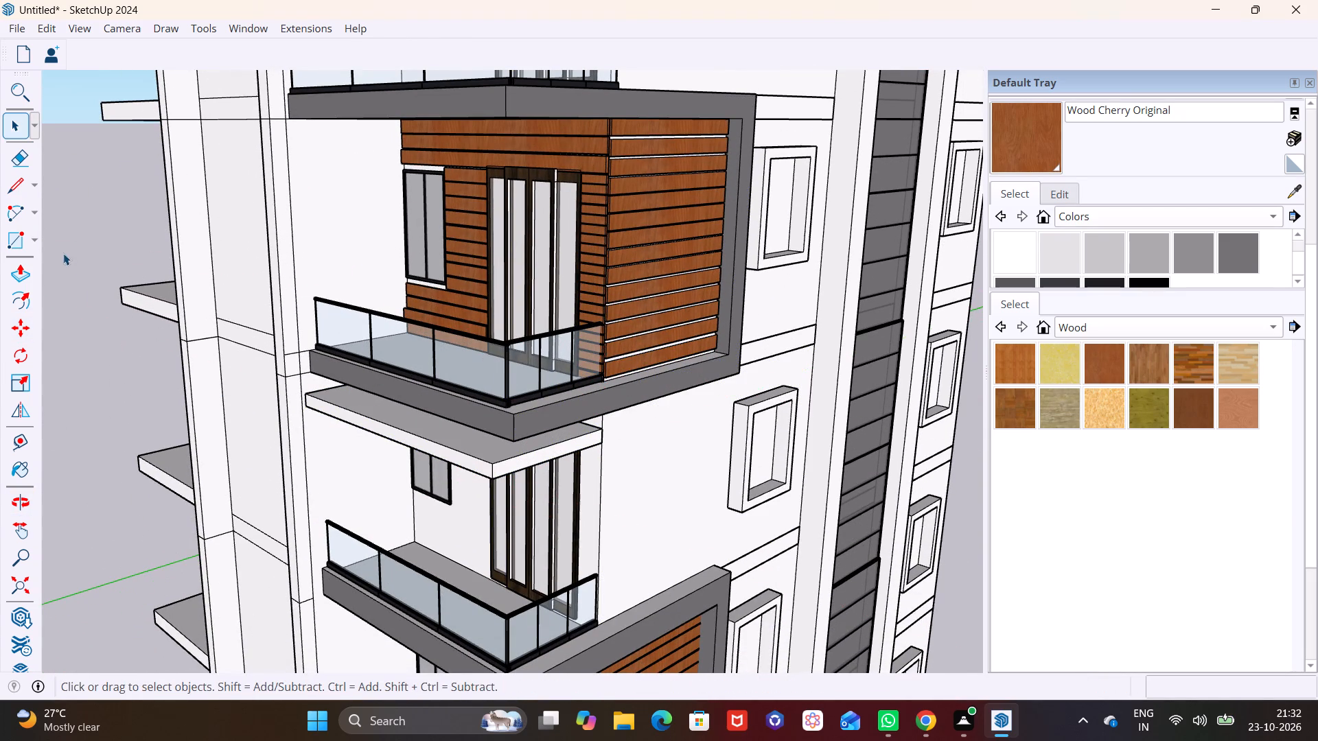
Draw a rectangle about 3 1/2 in by 12 ft 6 5/8 in along the upper half of the middle-storey canopy slab's long front face.
click(34, 235)
click(44, 261)
scroll(284, 381, up, 9)
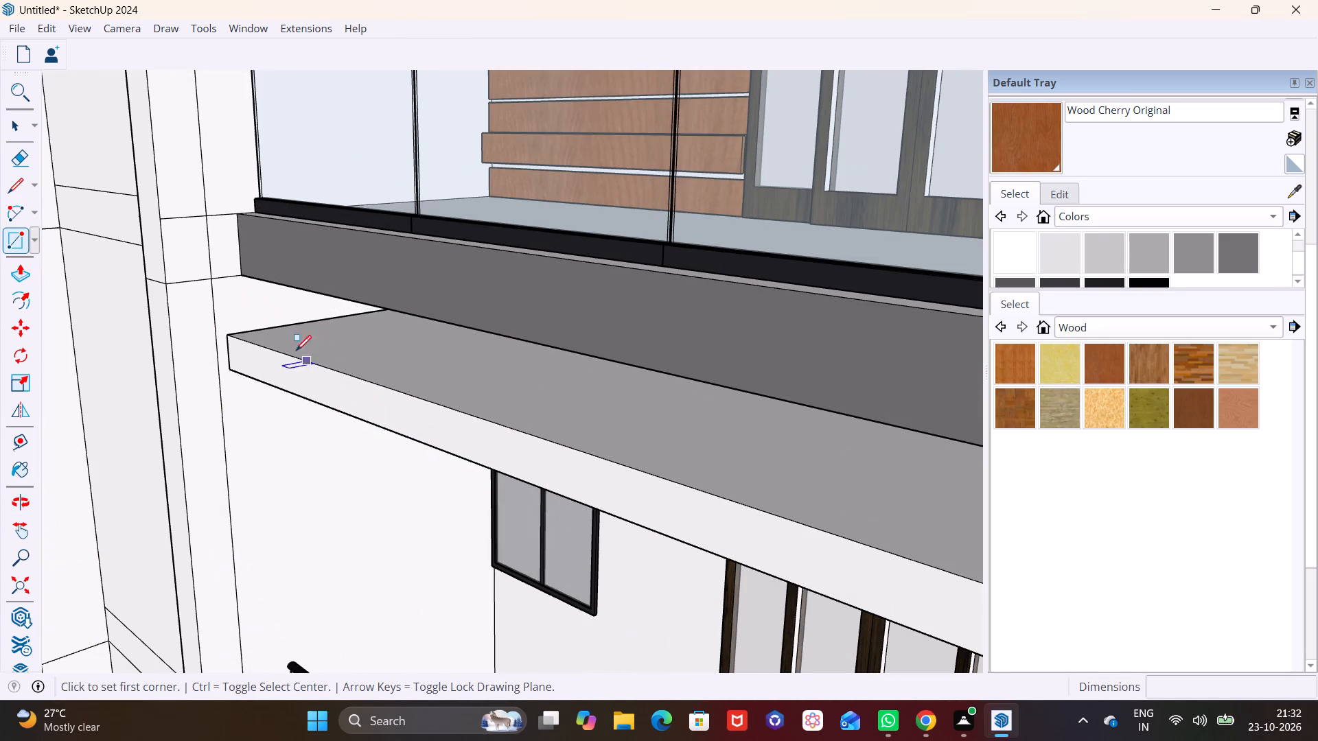
click(229, 334)
scroll(465, 413, down, 5)
shift+middle_drag(677, 458, 467, 443)
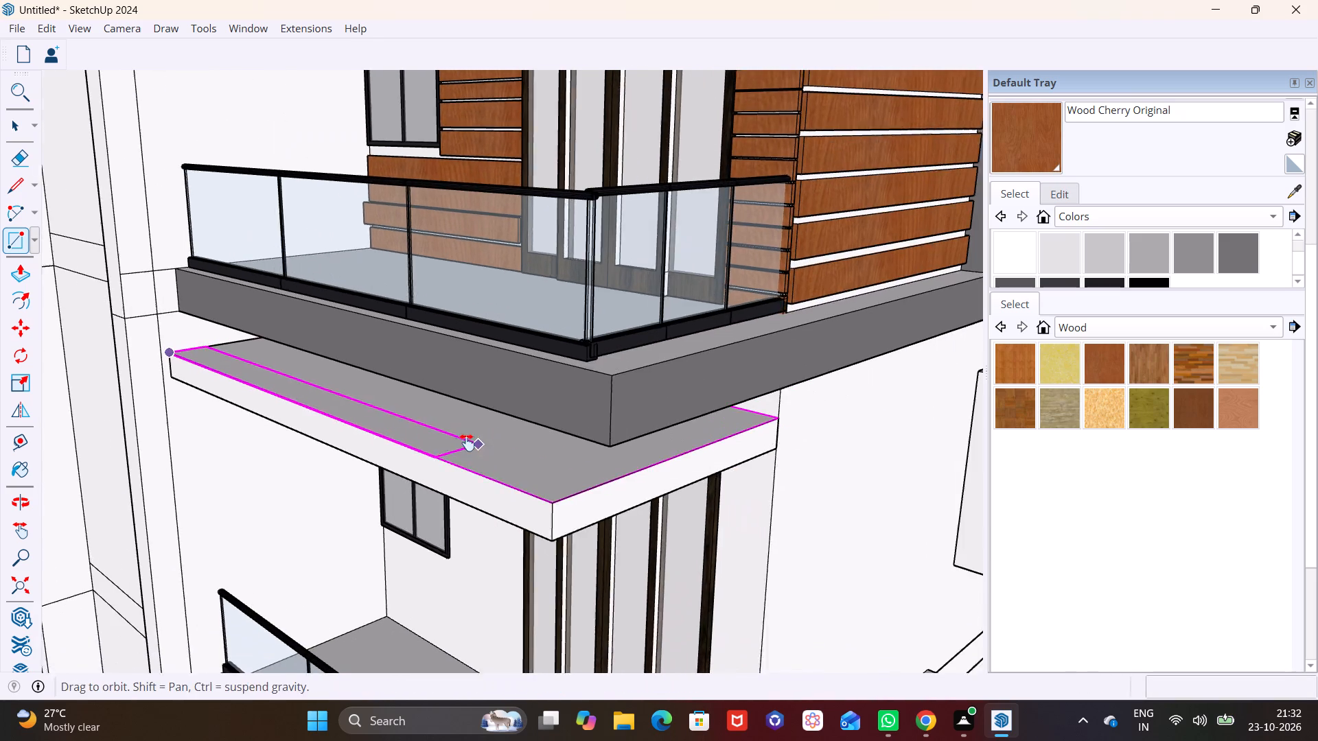
shift+middle_drag(467, 443, 463, 442)
scroll(532, 506, up, 5)
click(537, 522)
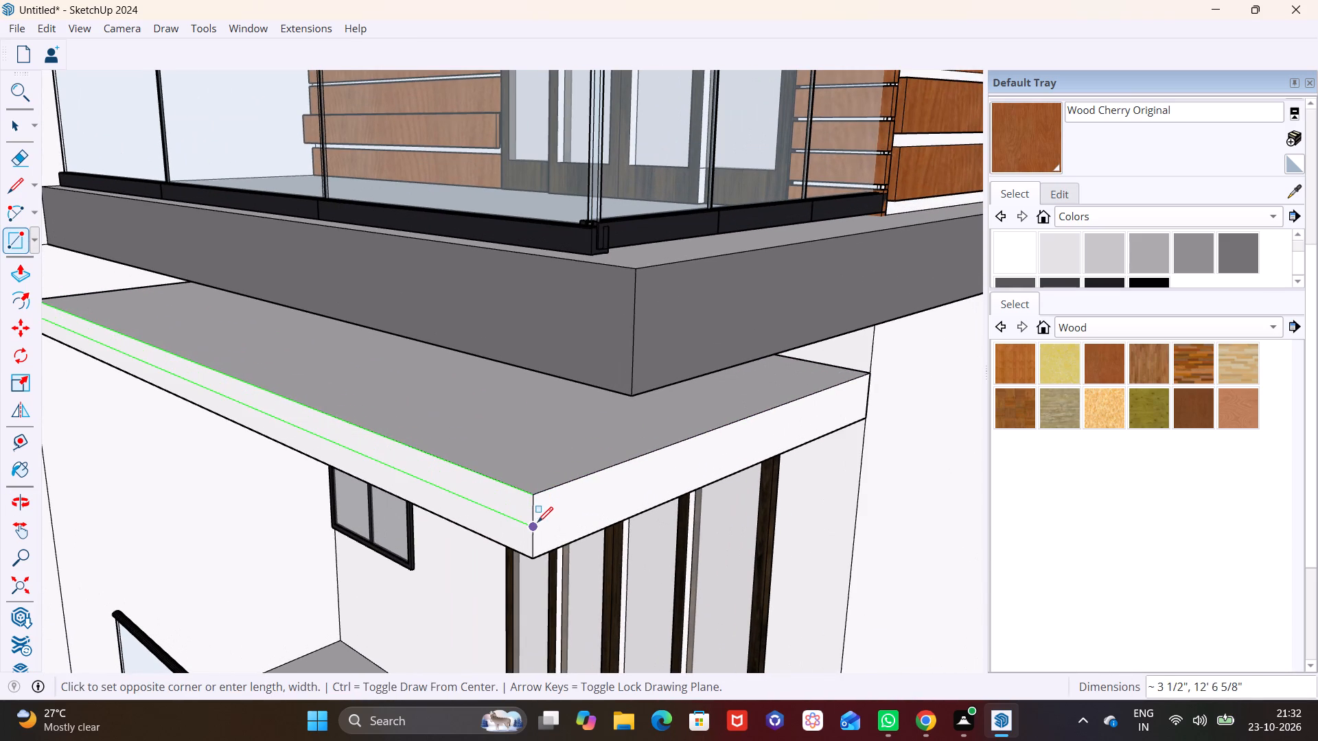
key(space)
Push/Pull the upper strip outward from the middle-storey canopy slab's front face to form a projecting edge band.
click(506, 507)
click(14, 276)
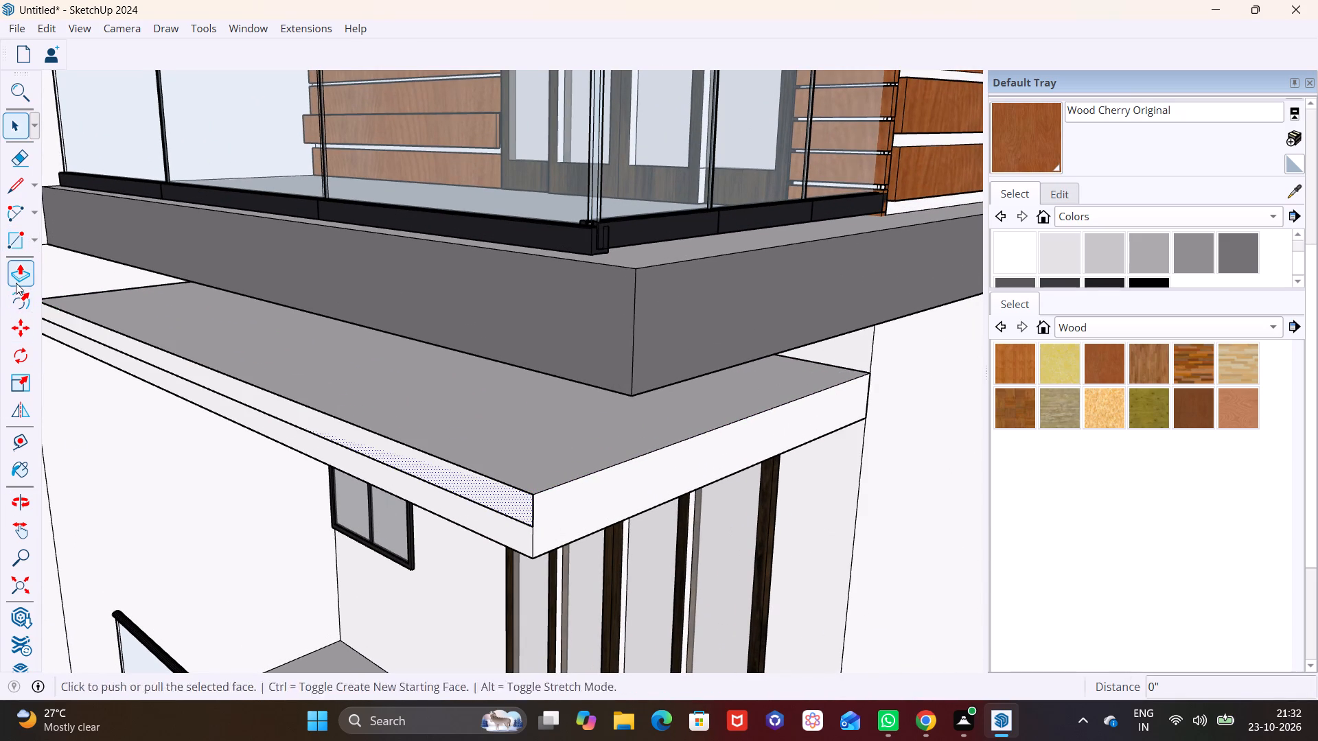
click(435, 468)
click(417, 475)
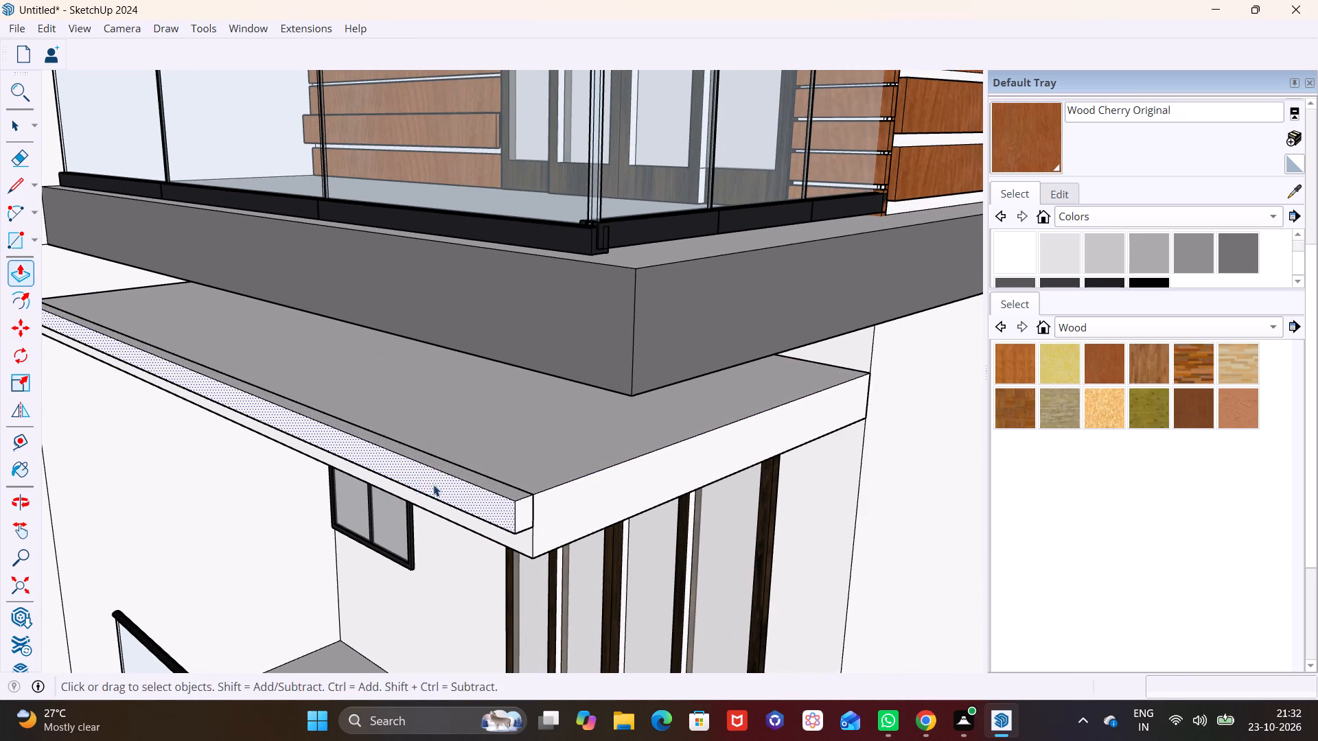
key(space)
Push/Pull the edge band's end face about 3 13/16 in past the middle-storey canopy slab's outer corner.
middle_drag(538, 505, 224, 550)
key(space)
click(204, 493)
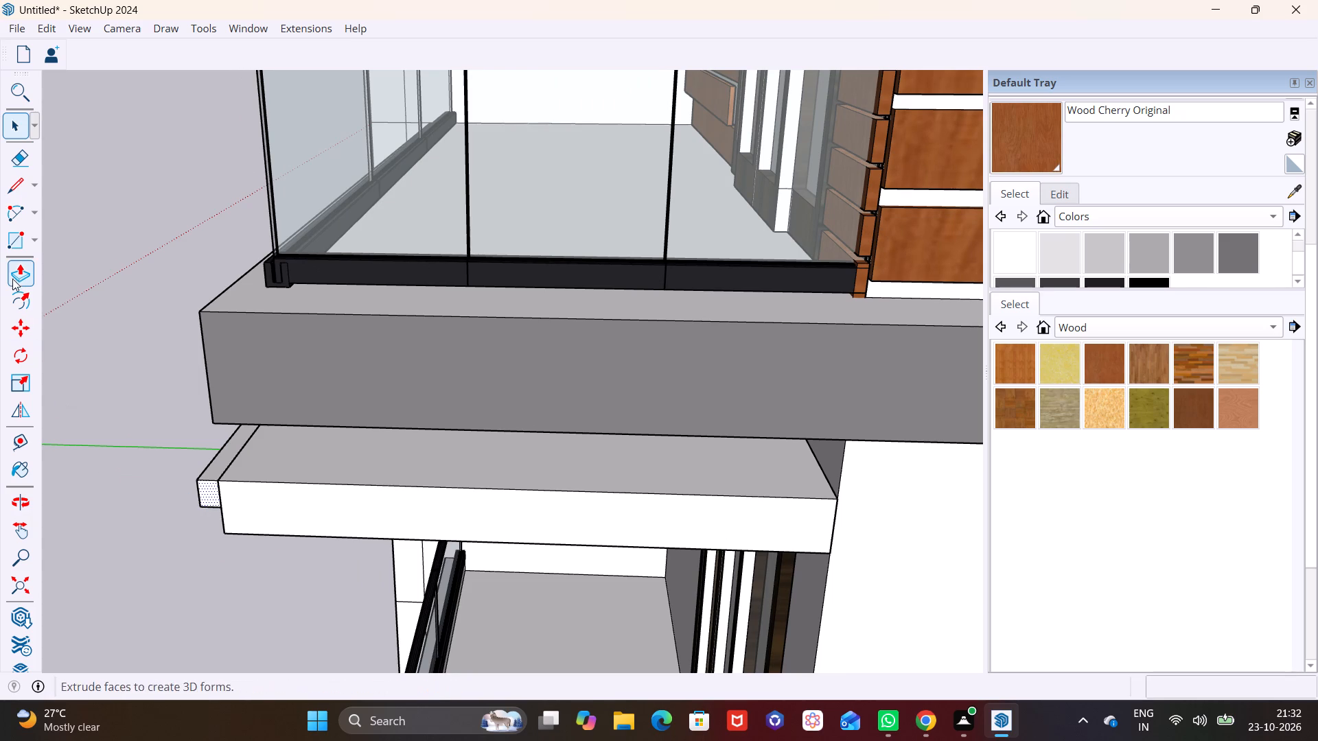
click(12, 277)
click(209, 494)
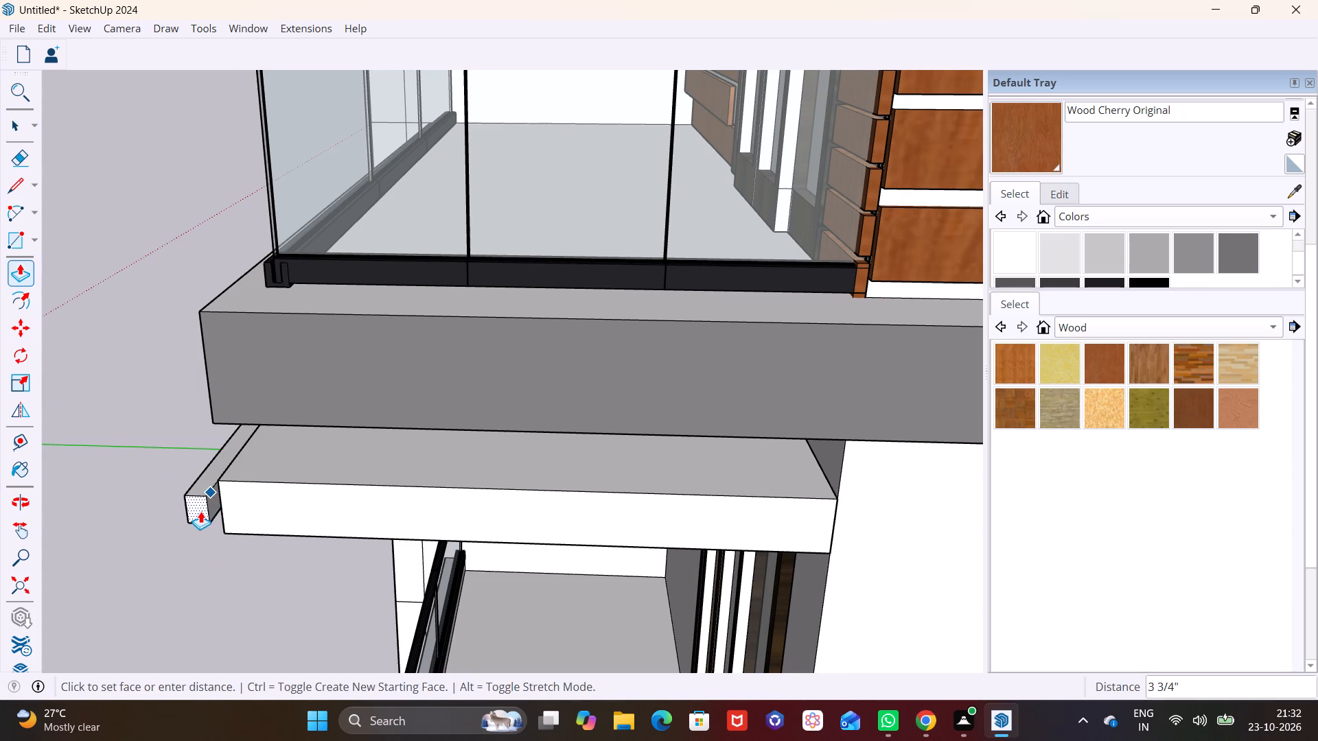
click(200, 511)
Draw a rectangle about 3 in by 3 1/2 in over the back face of the band's projecting end, up to the slab's side.
middle_drag(259, 515, 148, 494)
scroll(178, 457, up, 4)
scroll(194, 464, down, 3)
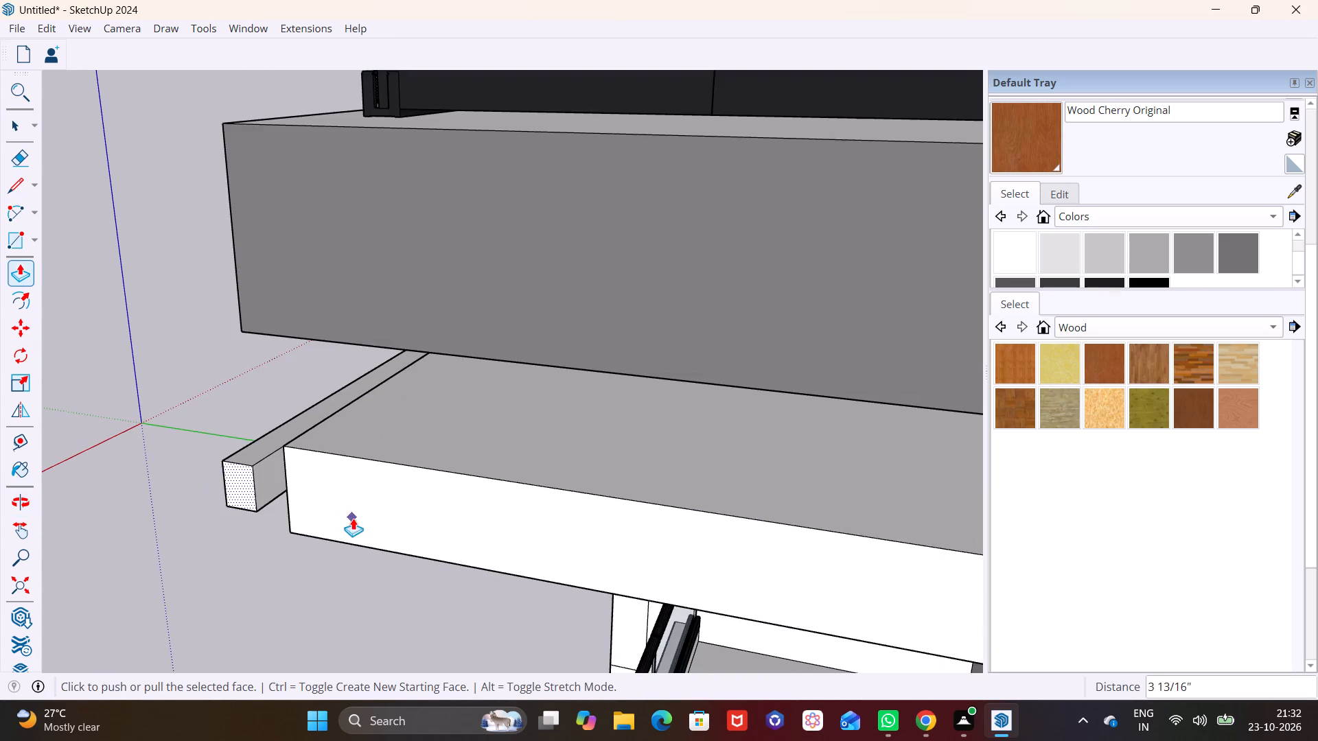
shift+middle_drag(353, 518, 268, 482)
shift+scroll(281, 490, down, 1)
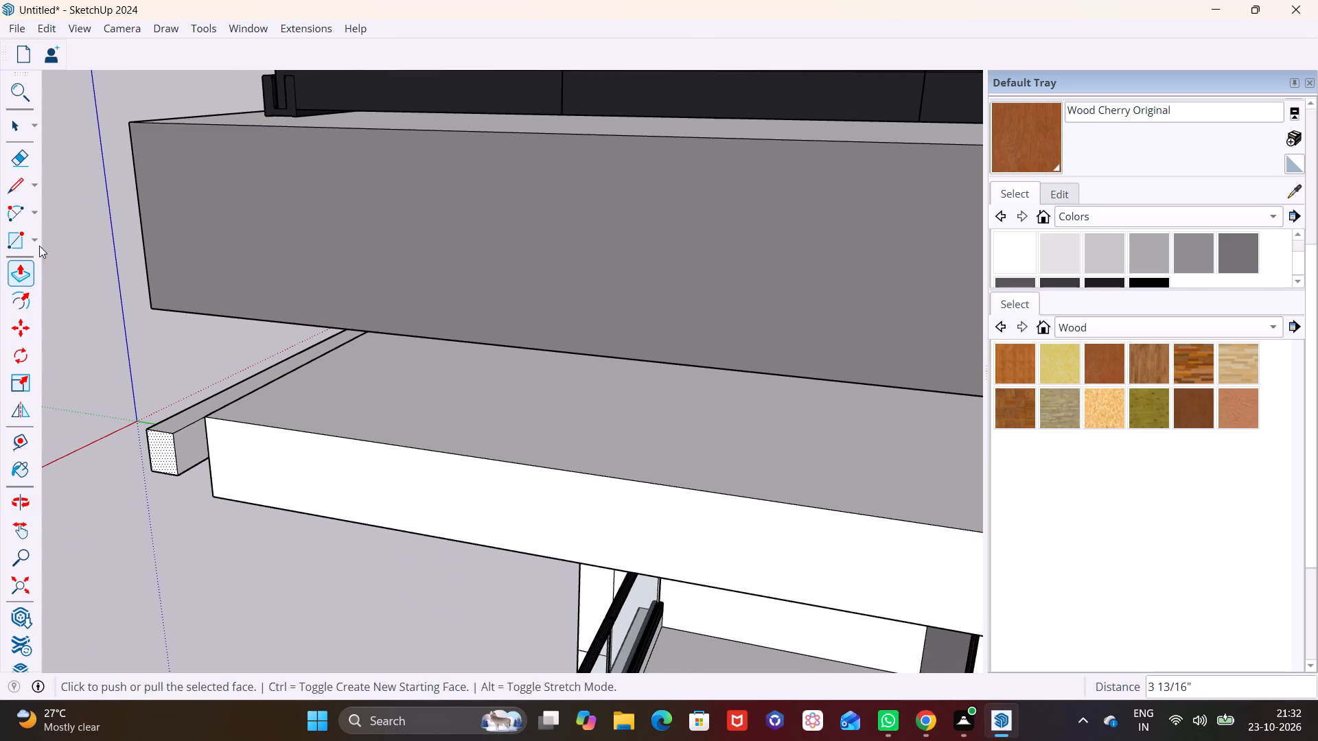
click(38, 243)
click(44, 267)
click(176, 433)
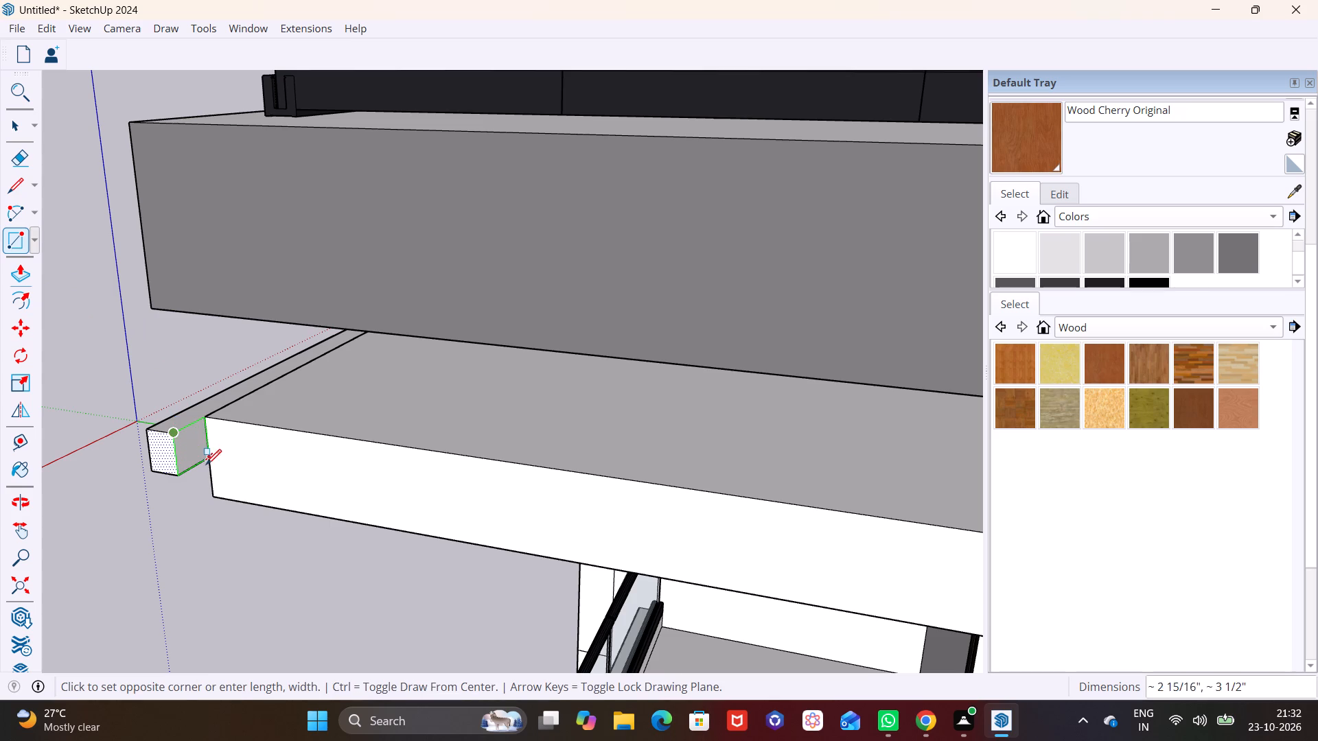
click(207, 464)
key(space)
Push/Pull the rectangle's face along the middle-storey canopy slab's side to the building wall, wrapping the edge band around the corner.
click(194, 454)
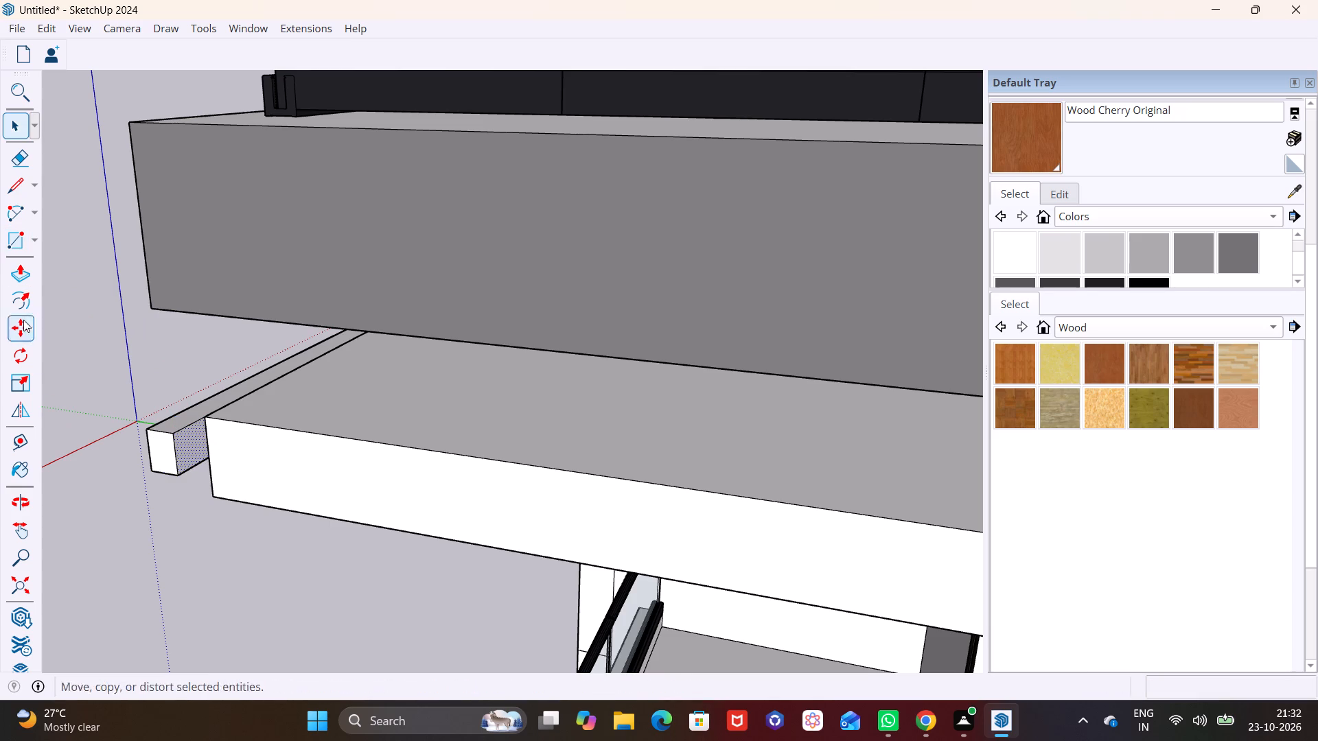
click(18, 275)
click(189, 440)
scroll(402, 468, down, 7)
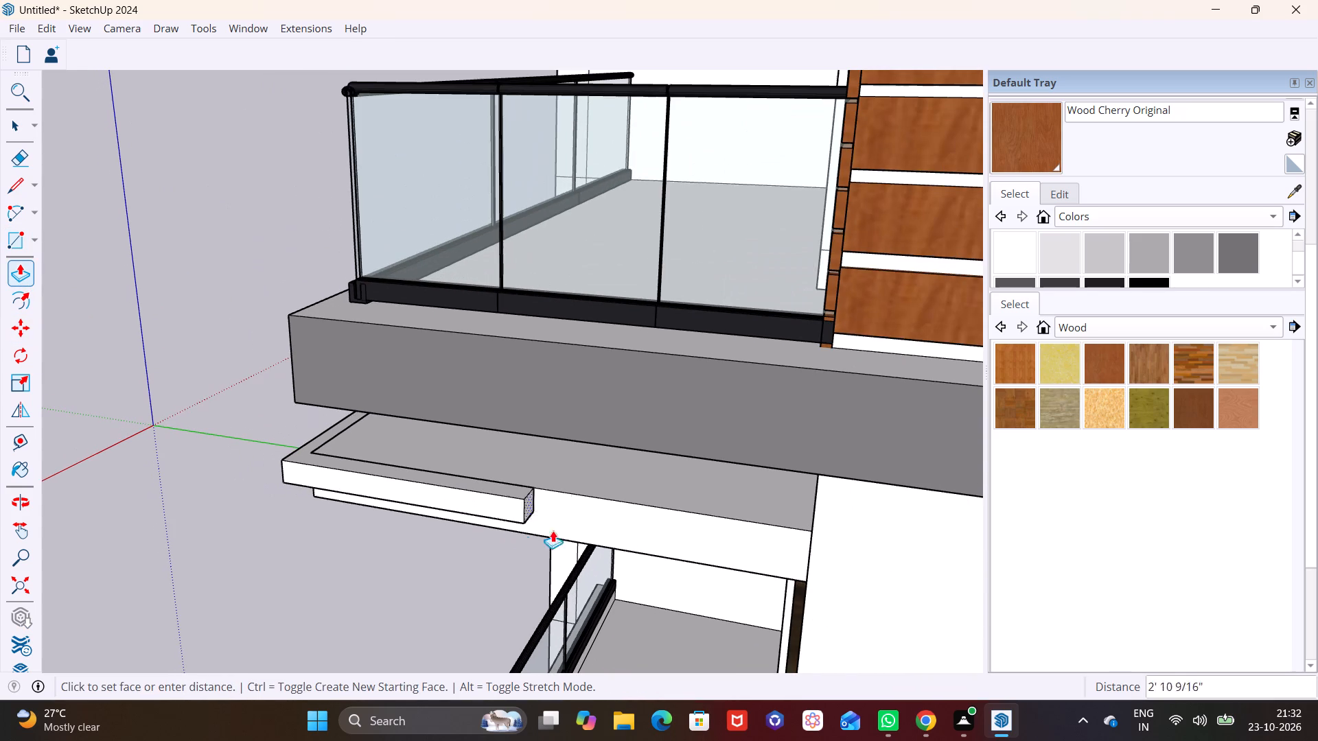
click(809, 569)
key(space)
scroll(385, 491, down, 1)
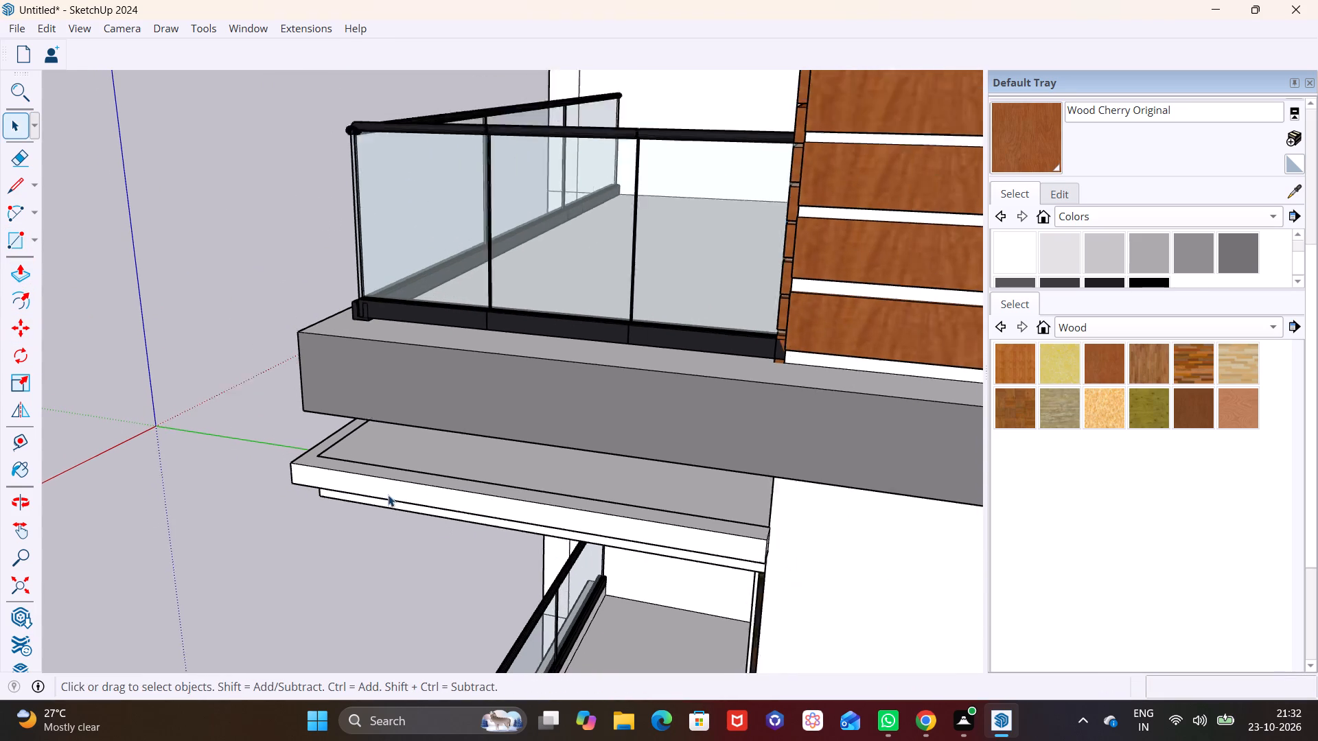
Draw a rectangle about 3 1/2 in high along the upper part of the top-storey canopy slab's front face, across its full length.
scroll(388, 495, down, 2)
middle_drag(403, 504, 761, 430)
scroll(572, 411, down, 4)
shift+middle_drag(511, 399, 438, 723)
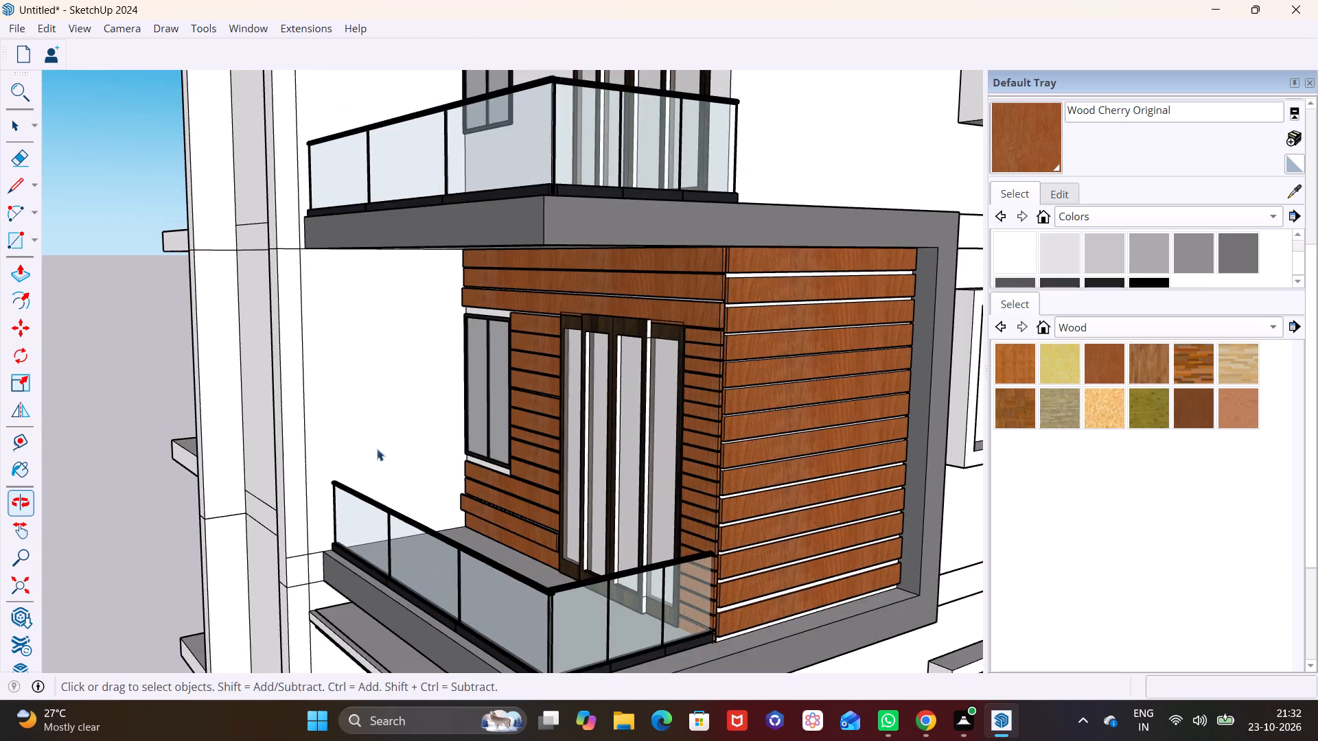
shift+middle_drag(368, 322, 329, 700)
shift+middle_drag(369, 375, 343, 525)
scroll(343, 524, up, 4)
middle_drag(344, 510, 390, 493)
click(32, 241)
click(54, 272)
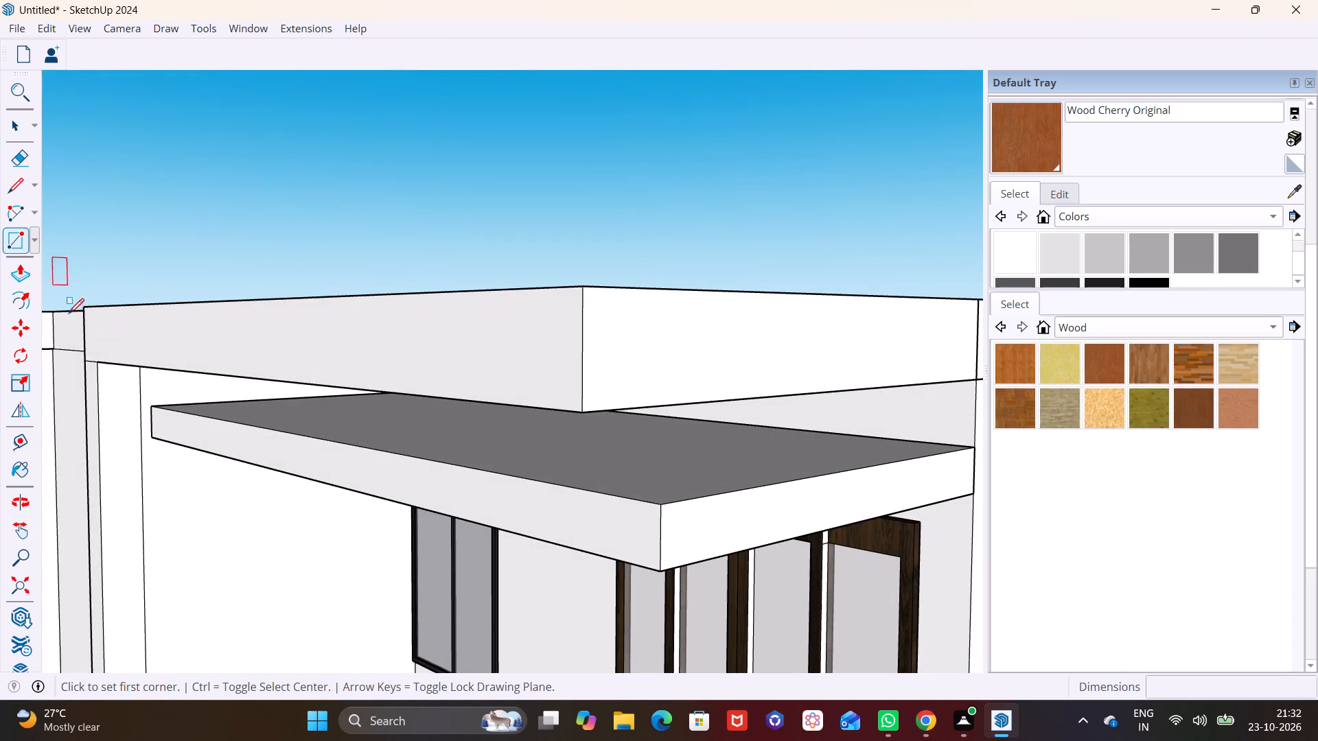
click(150, 405)
scroll(645, 508, up, 1)
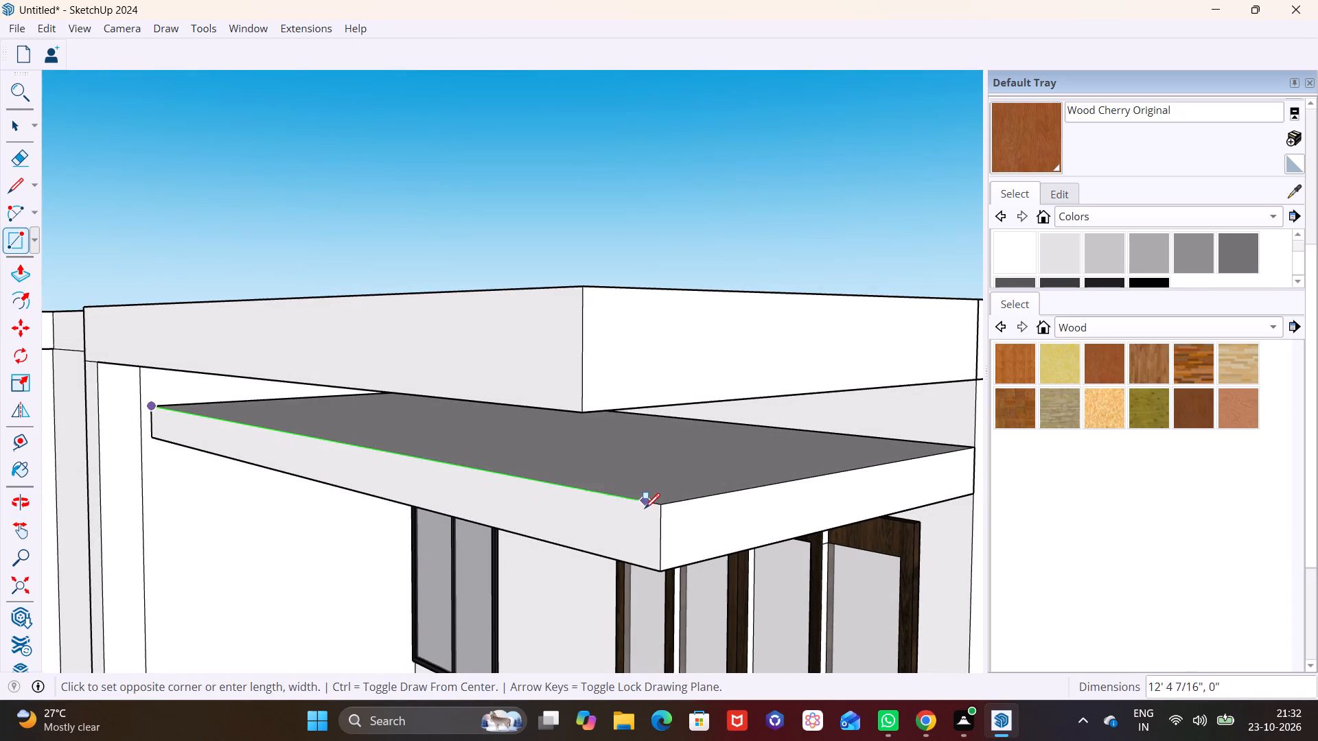
scroll(645, 508, up, 4)
click(673, 555)
key(space)
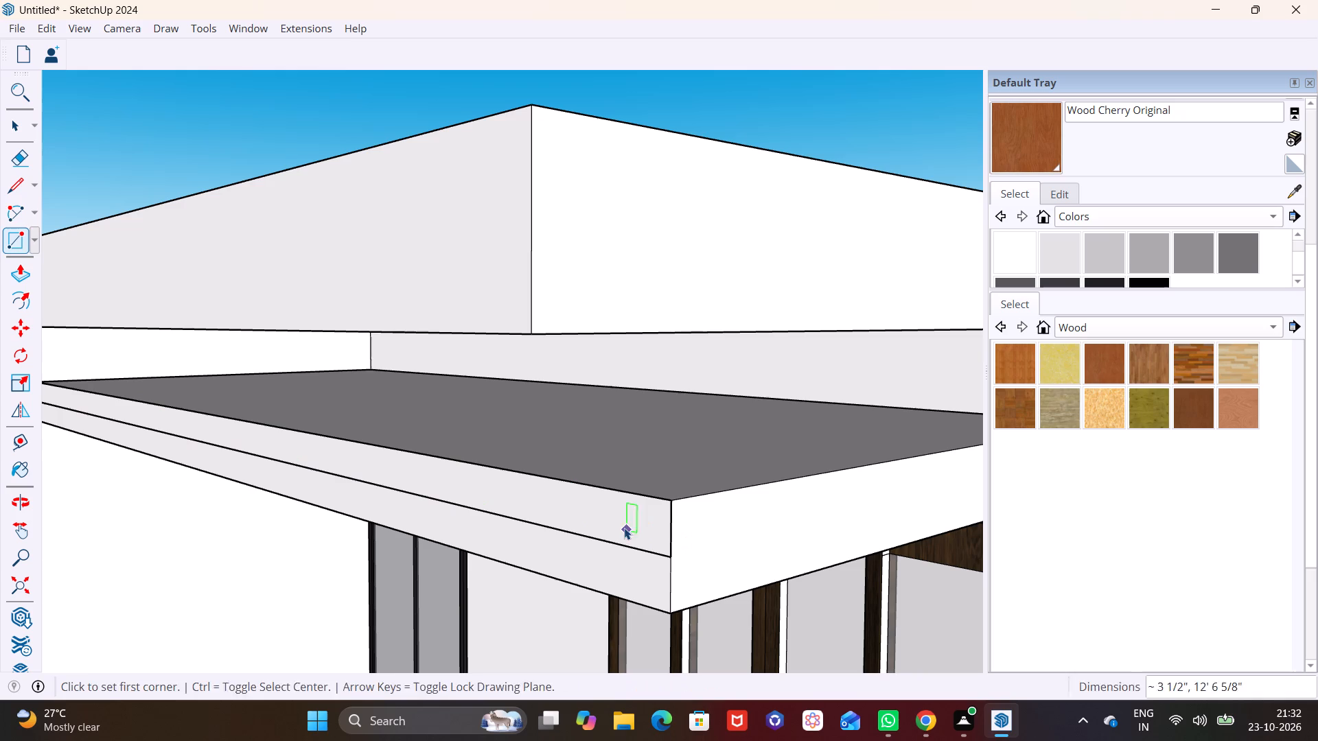
Push/Pull the upper strip about 1 3/4 in outward from the top-storey canopy slab's front face to form an edge band.
click(624, 528)
click(19, 272)
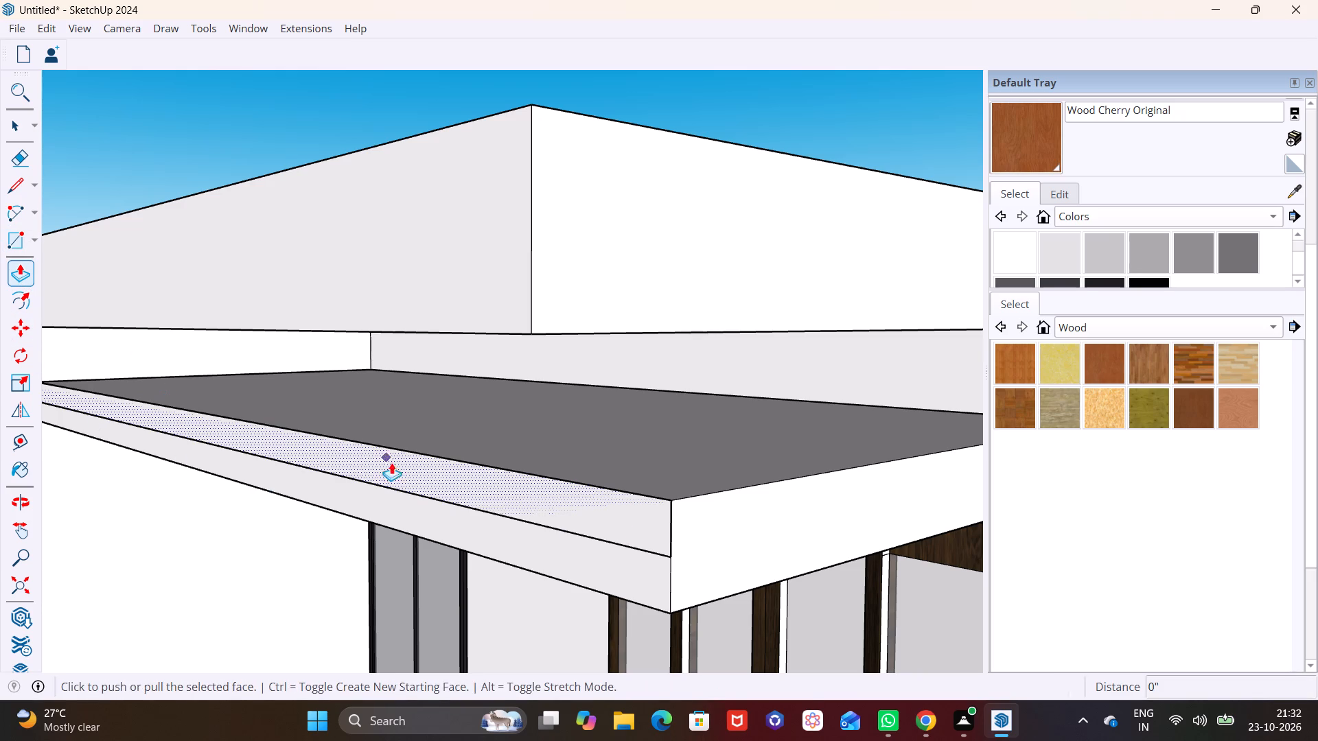
click(403, 478)
click(385, 479)
Push/Pull the edge band's end face about 3 15/16 in past the top-storey canopy slab's outer corner.
scroll(570, 534, up, 1)
middle_drag(570, 534, 242, 561)
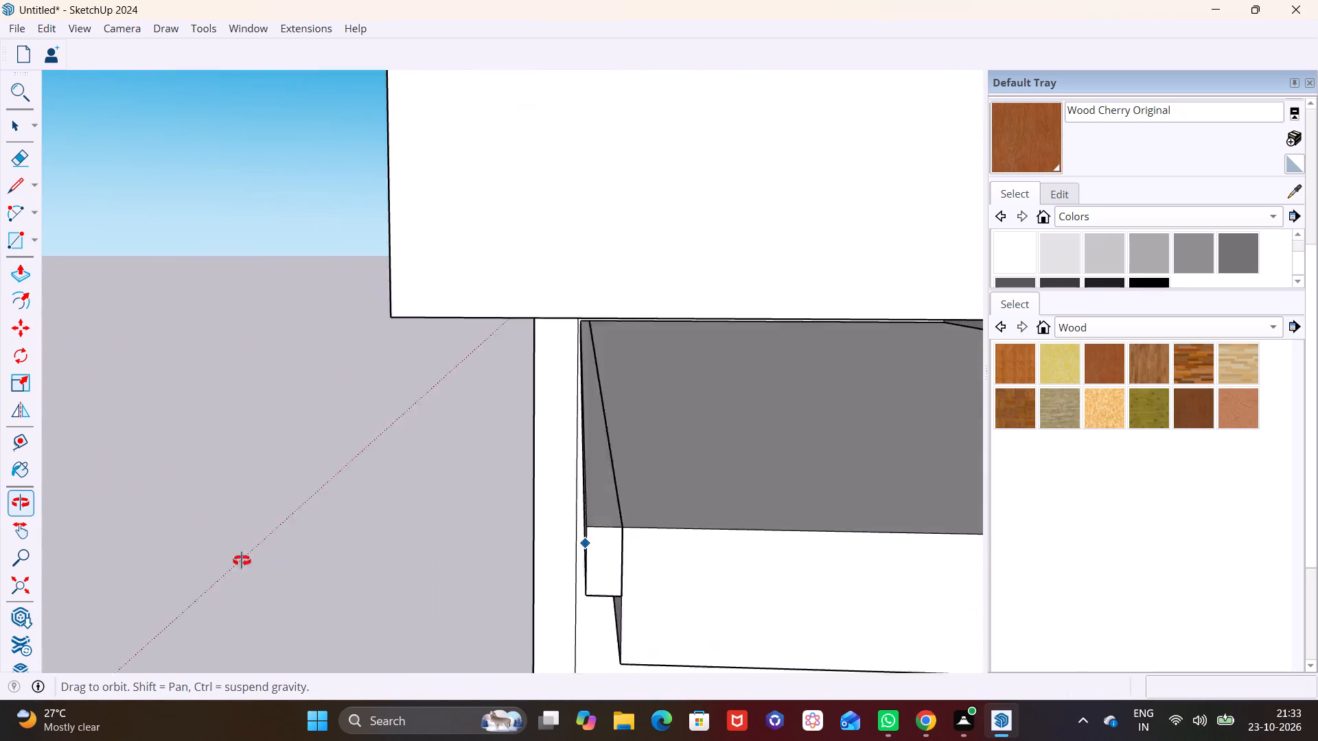
middle_drag(242, 561, 209, 561)
scroll(517, 561, down, 3)
shift+middle_drag(575, 584, 387, 504)
scroll(272, 458, up, 3)
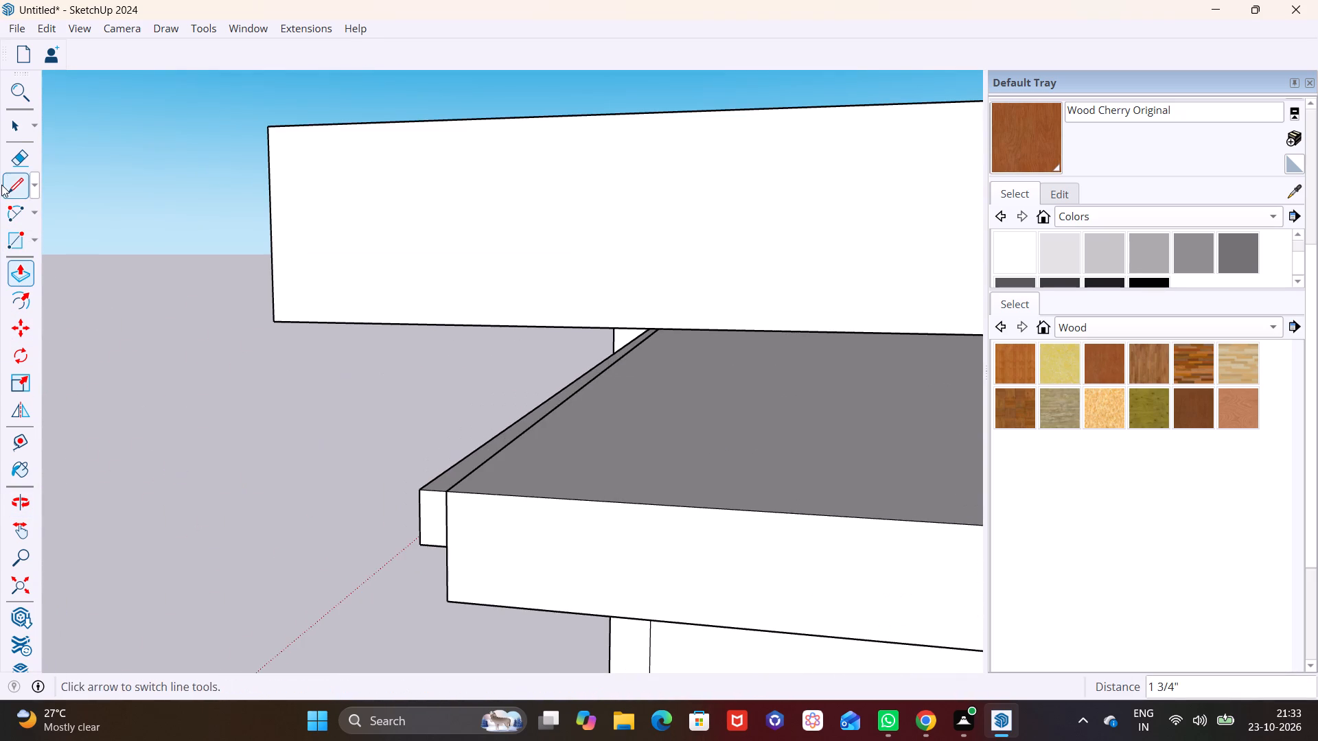
click(15, 129)
click(425, 510)
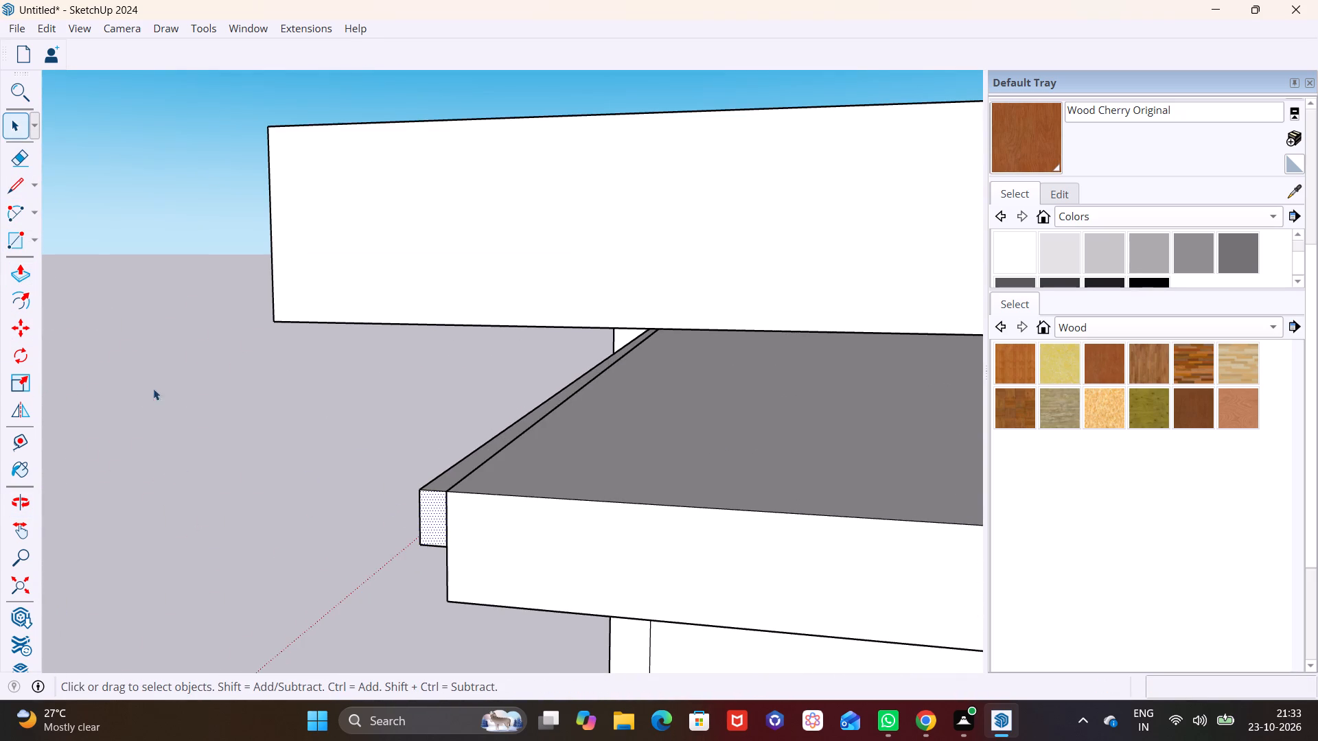
click(20, 274)
click(441, 513)
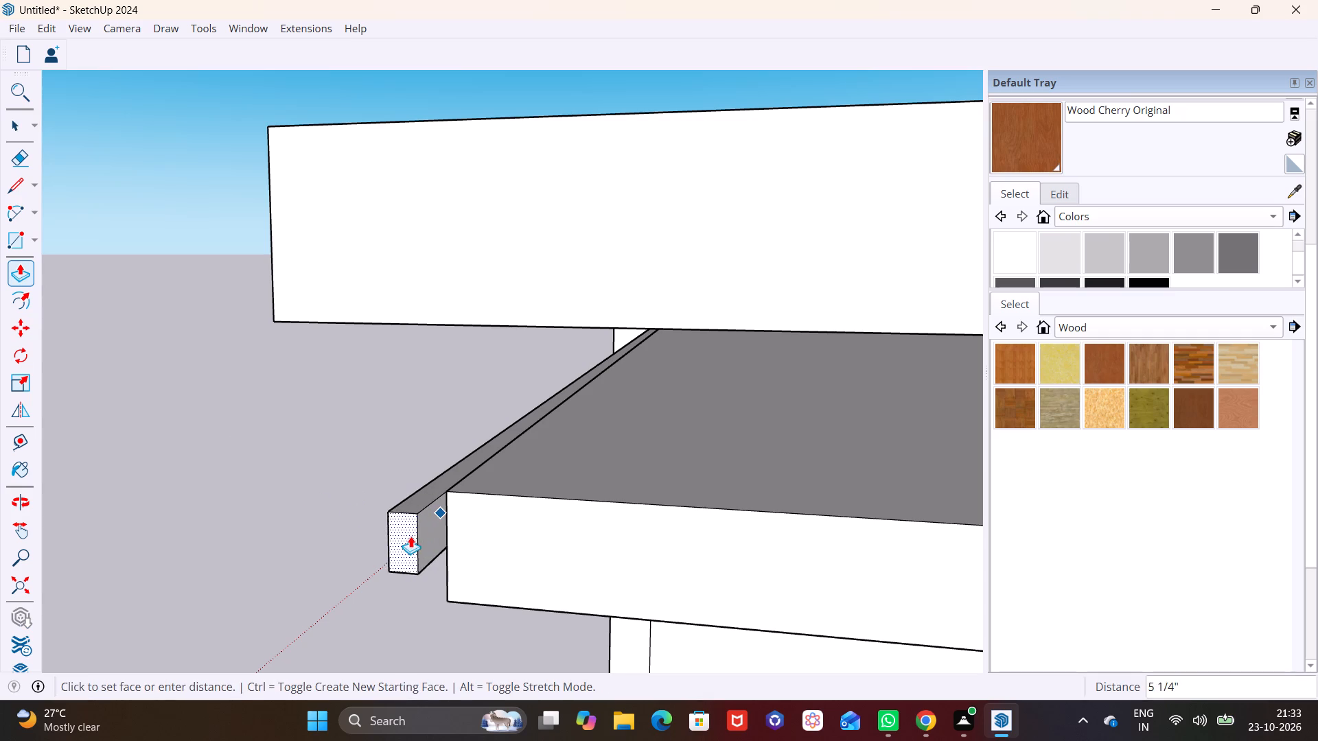
click(419, 530)
Draw a rectangle over the back face of the top-storey band's projecting end, up to the slab's side.
middle_drag(476, 523, 355, 521)
scroll(400, 517, up, 3)
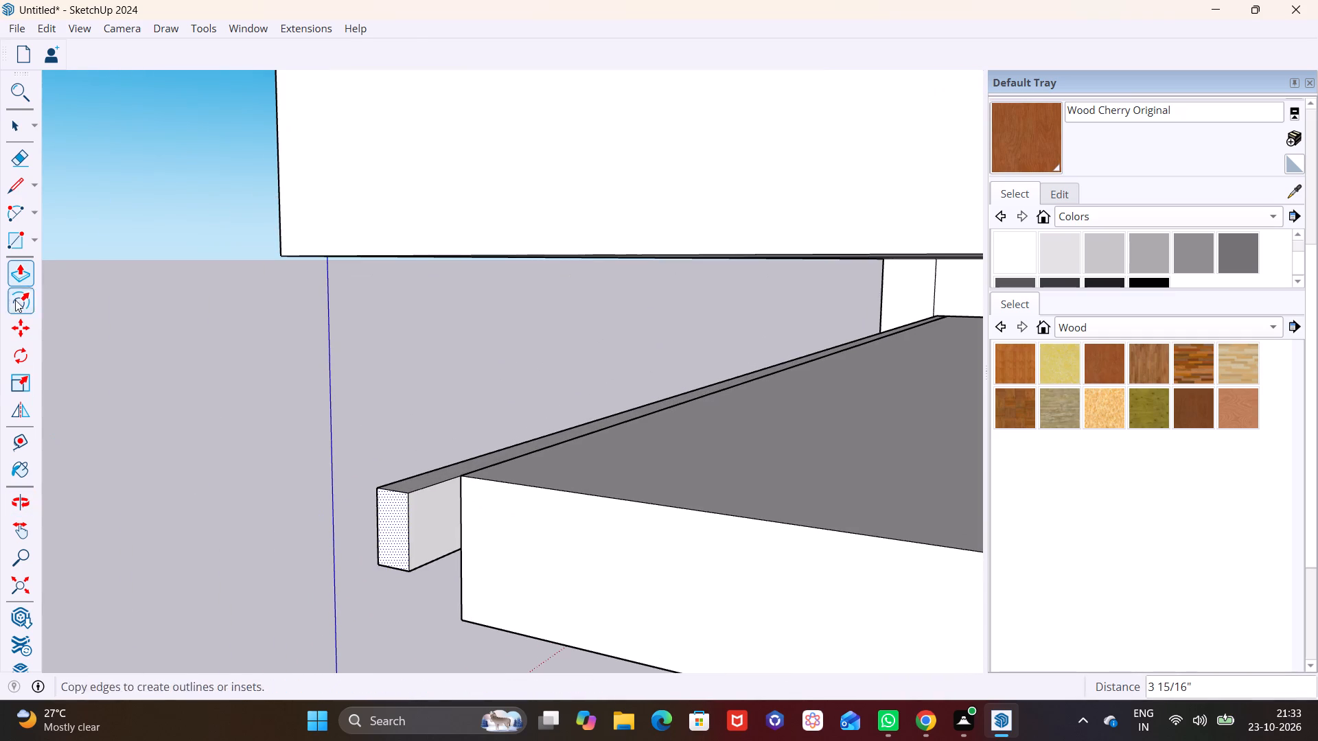
click(36, 250)
click(43, 262)
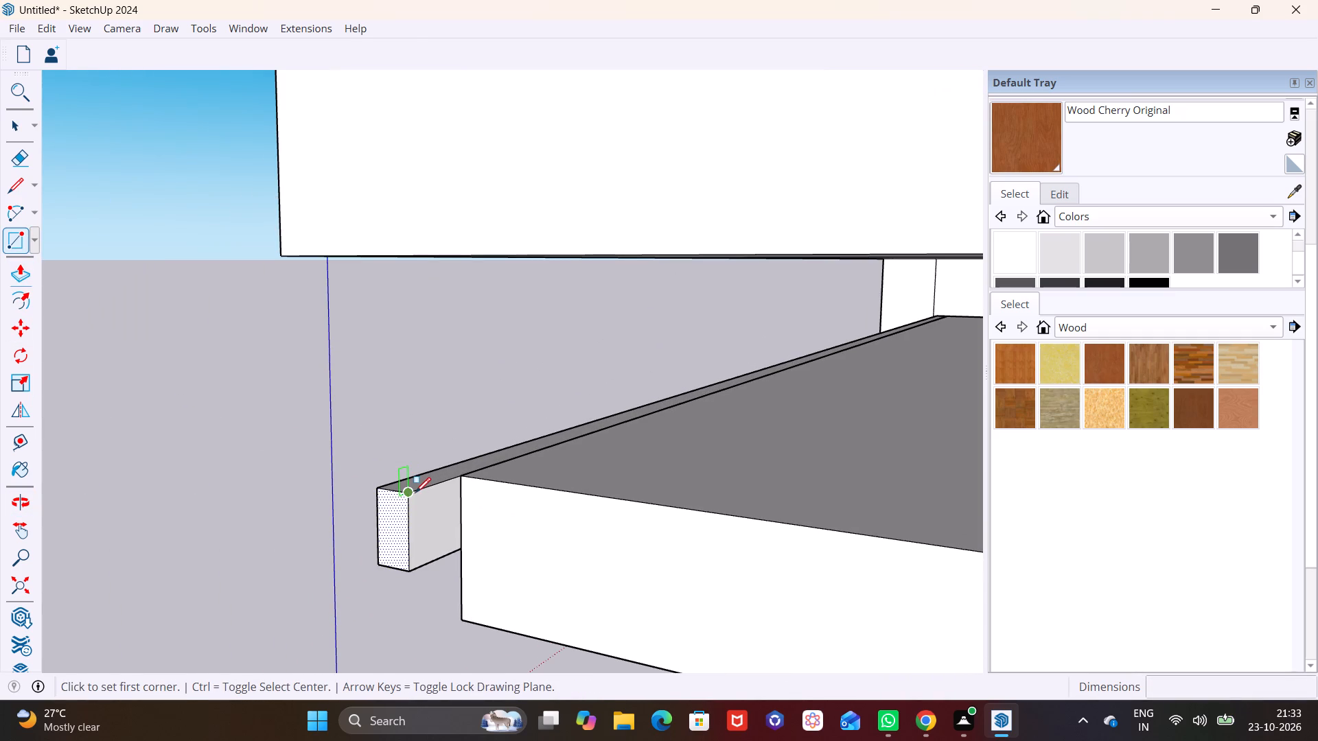
click(415, 493)
click(458, 550)
Push/Pull the rectangle's face along the top-storey canopy slab's side to the building wall, wrapping the edge band around the corner.
key(space)
click(424, 526)
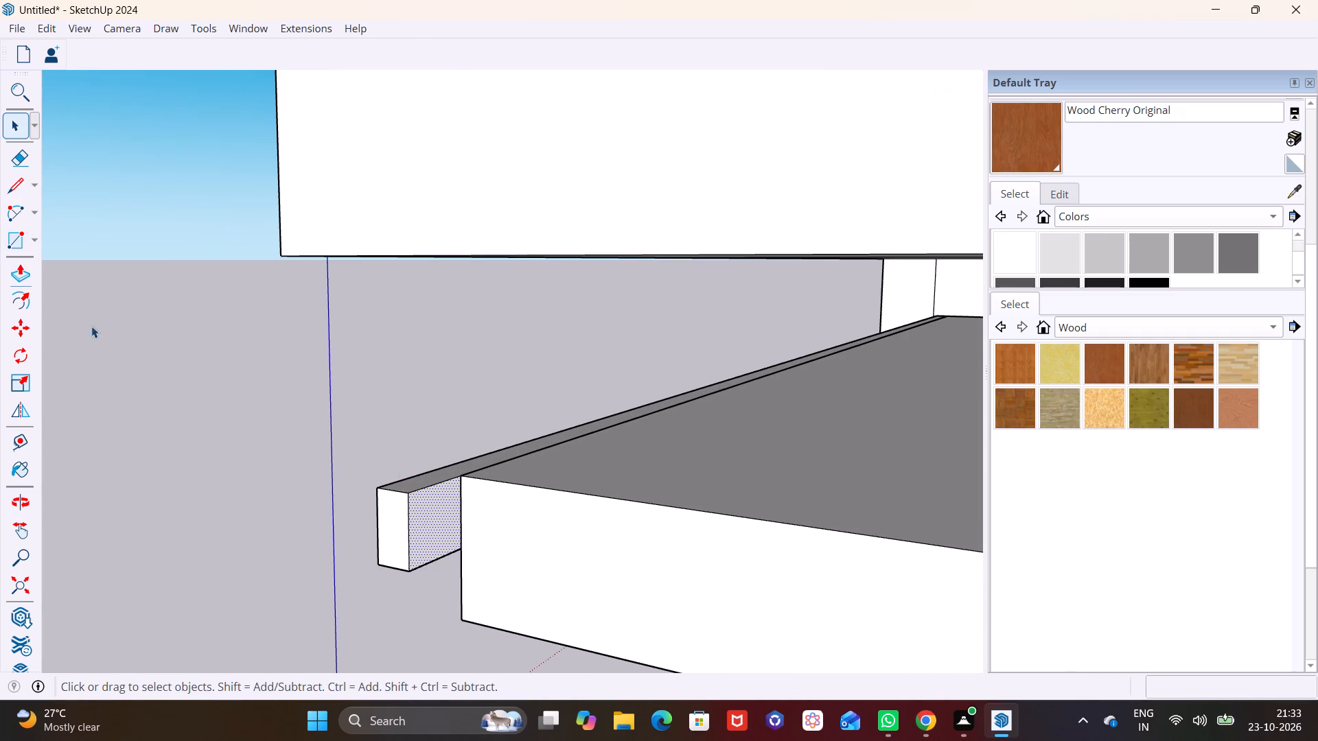
click(26, 272)
click(451, 530)
scroll(601, 559, down, 3)
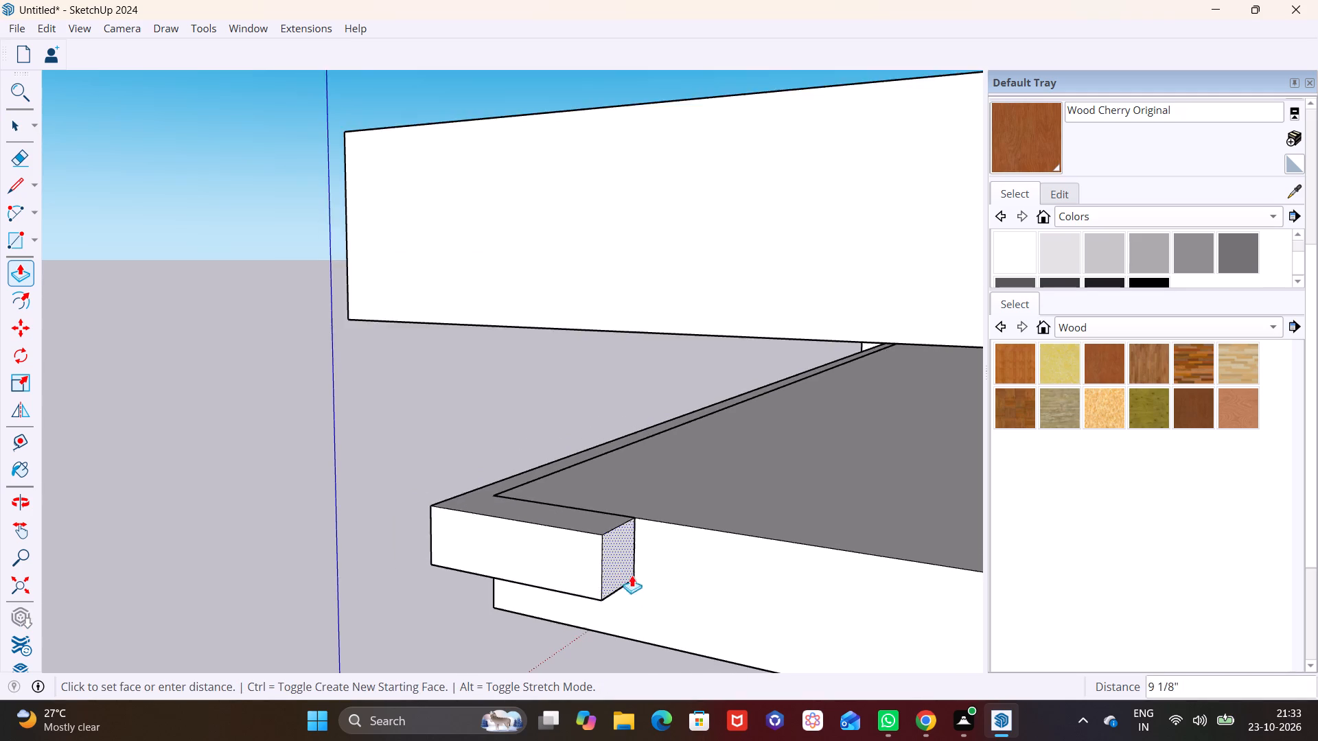
scroll(632, 575, down, 9)
shift+middle_drag(748, 599, 518, 593)
scroll(750, 626, down, 5)
shift+middle_drag(755, 628, 566, 503)
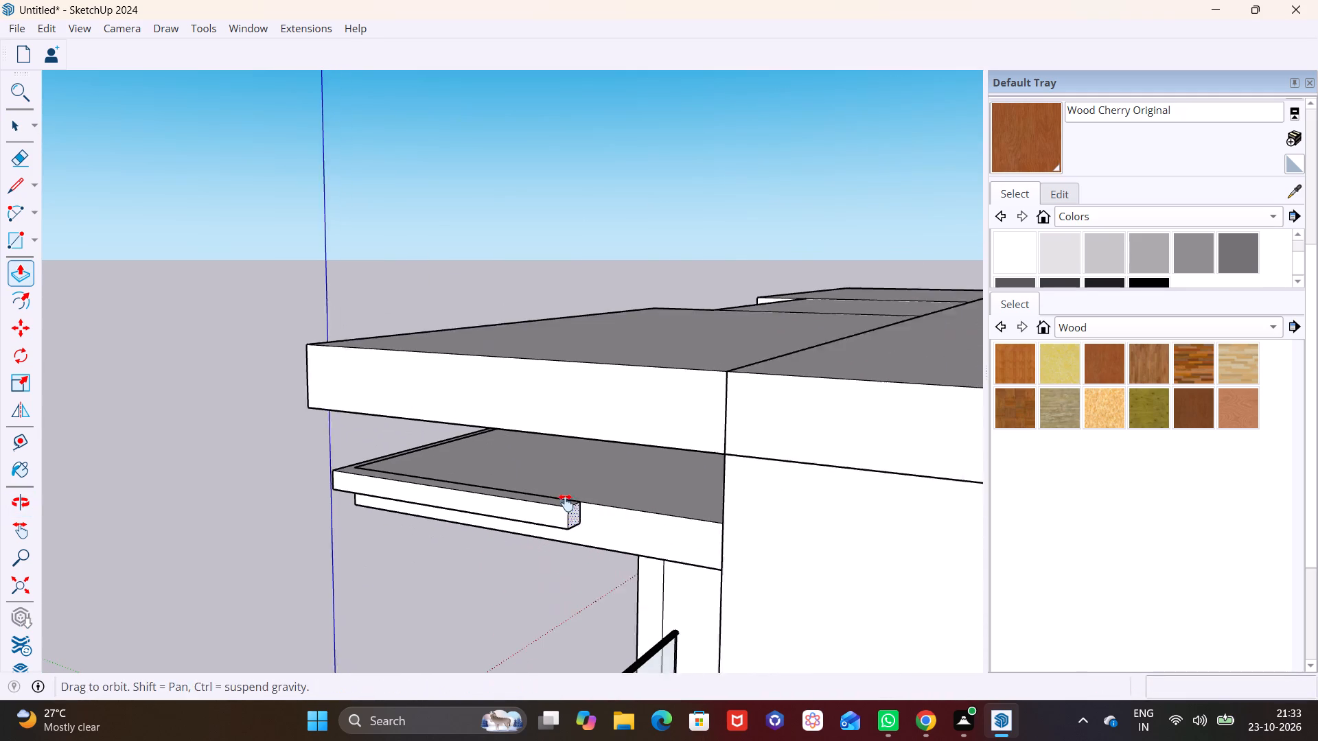
shift+middle_drag(566, 503, 560, 501)
click(702, 528)
key(space)
click(737, 534)
Examine the whole facade with its canopy slabs and edge bands on the plain storeys.
scroll(459, 436, down, 8)
middle_drag(418, 537, 832, 534)
scroll(805, 530, down, 9)
key(space)
click(454, 475)
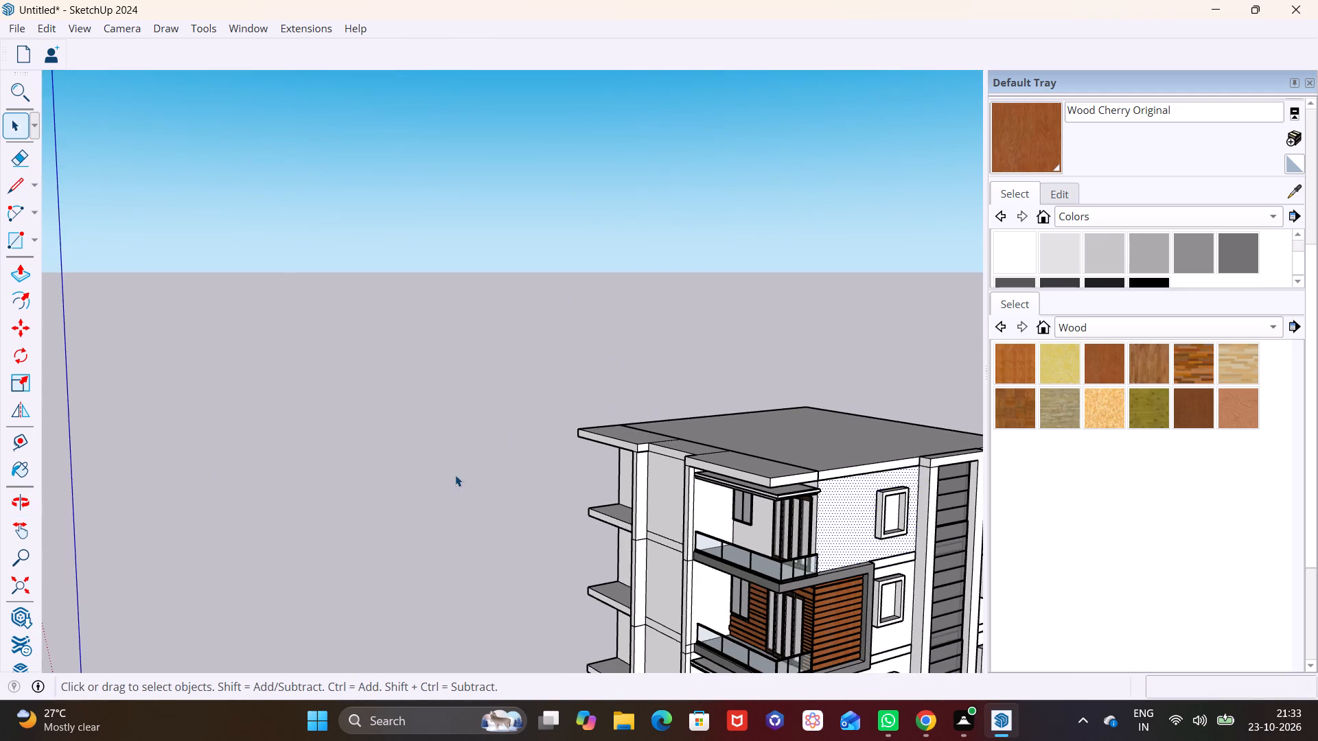
scroll(618, 523, up, 2)
shift+middle_drag(626, 529, 299, 414)
shift+scroll(538, 481, up, 1)
shift+middle_drag(447, 525, 494, 370)
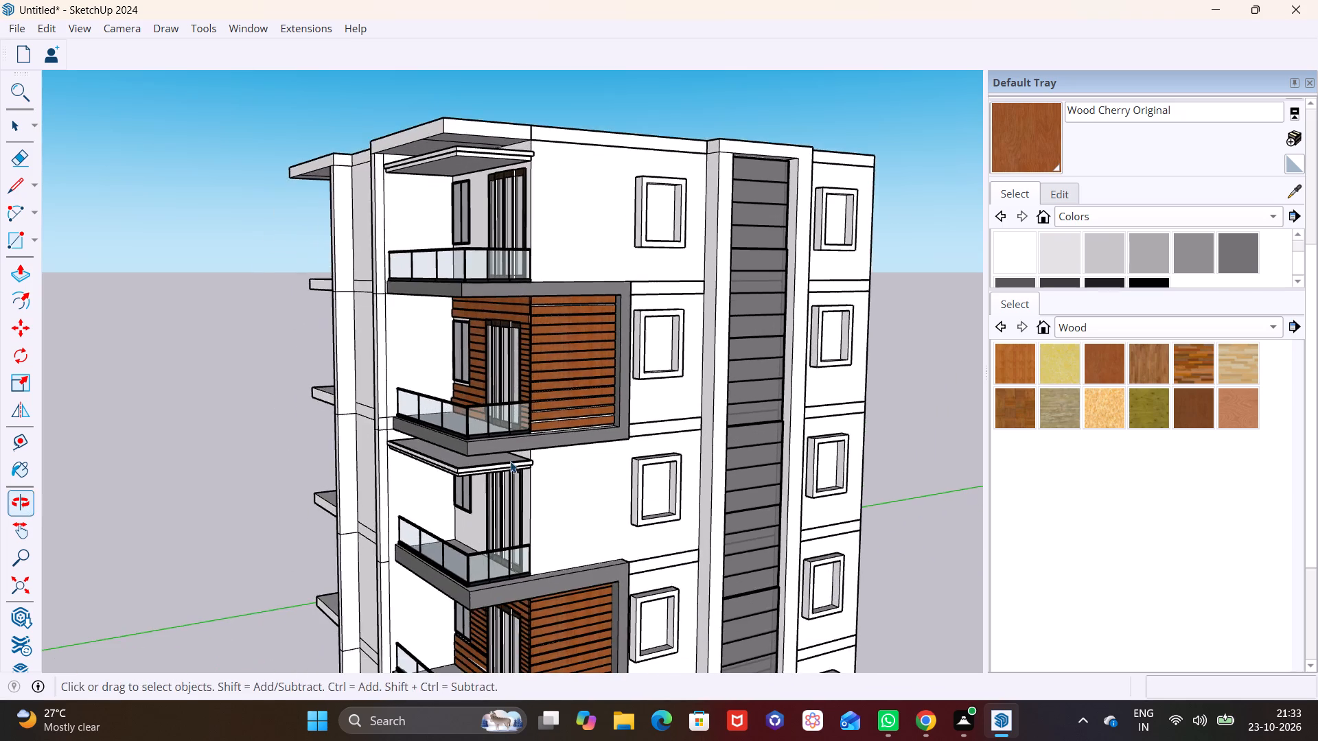
scroll(510, 461, up, 1)
middle_drag(510, 461, 668, 423)
scroll(577, 502, down, 3)
shift+middle_drag(575, 493, 591, 430)
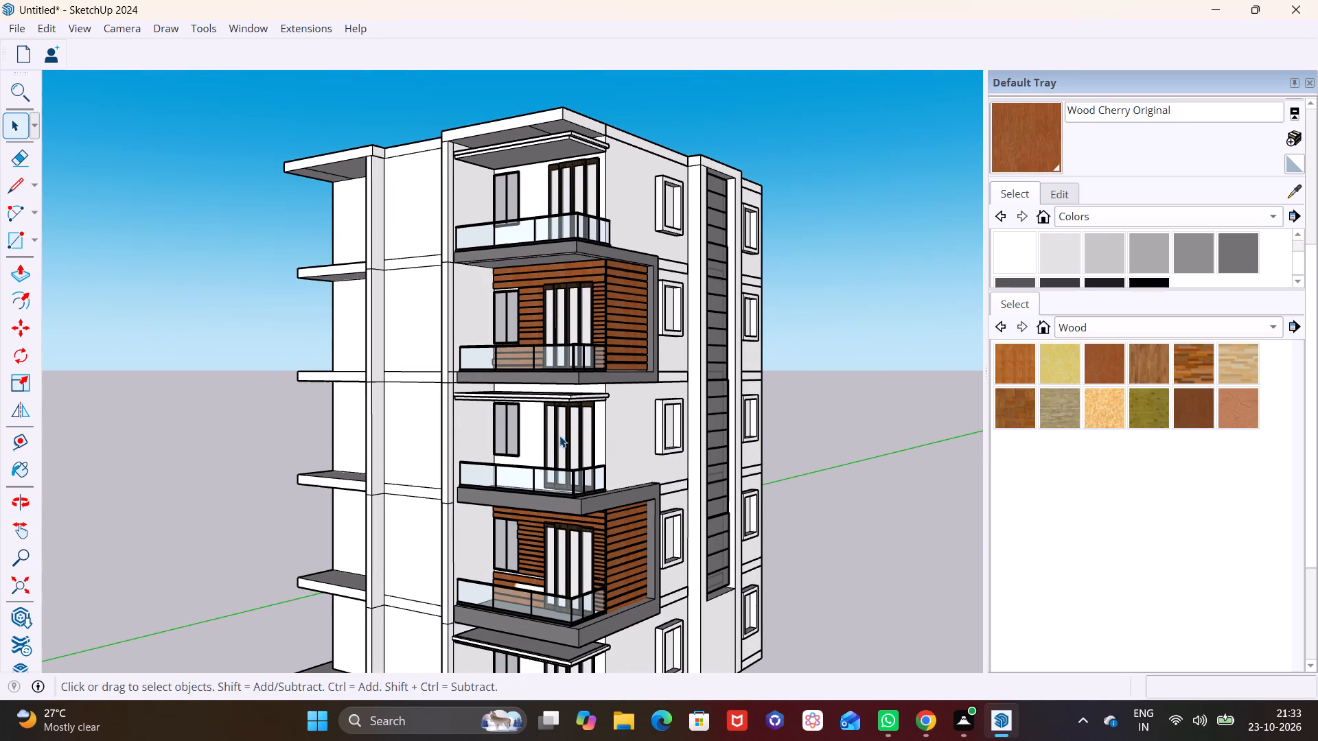
Push/Pull the end face of the middle-storey edge band about 9' 2 5/16" along the side wall, over towards the window.
shift+middle_drag(559, 436, 373, 436)
scroll(634, 416, up, 3)
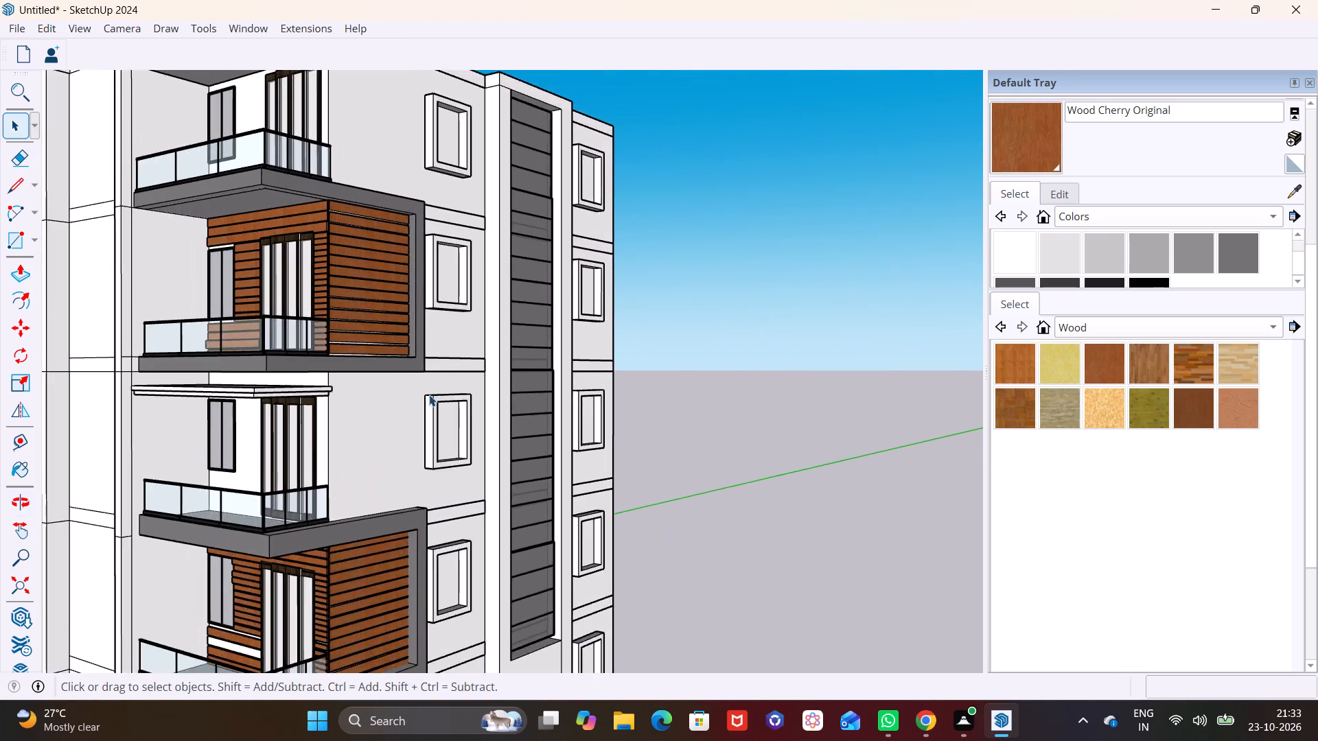
scroll(429, 395, up, 3)
middle_drag(290, 411, 64, 450)
scroll(408, 390, up, 3)
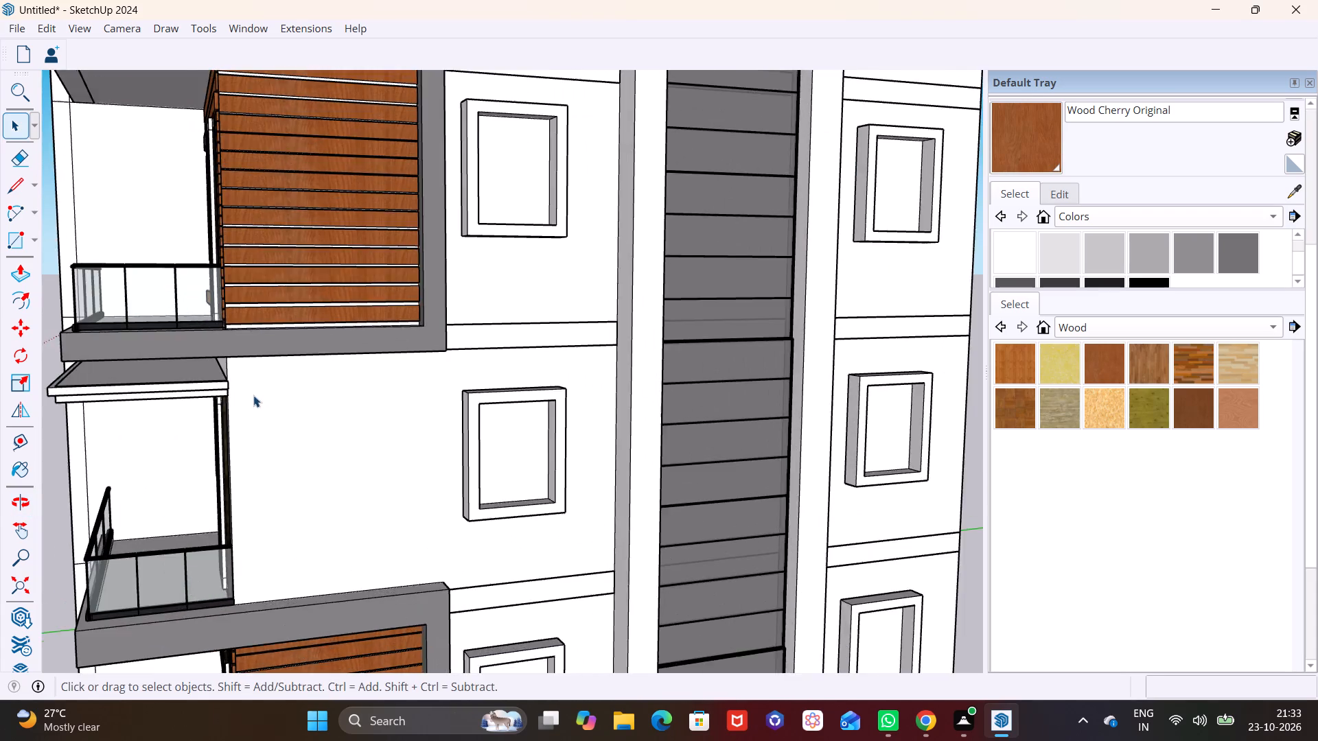
scroll(253, 395, up, 2)
middle_drag(246, 385, 60, 419)
scroll(109, 383, up, 6)
middle_drag(249, 383, 177, 396)
scroll(154, 379, up, 2)
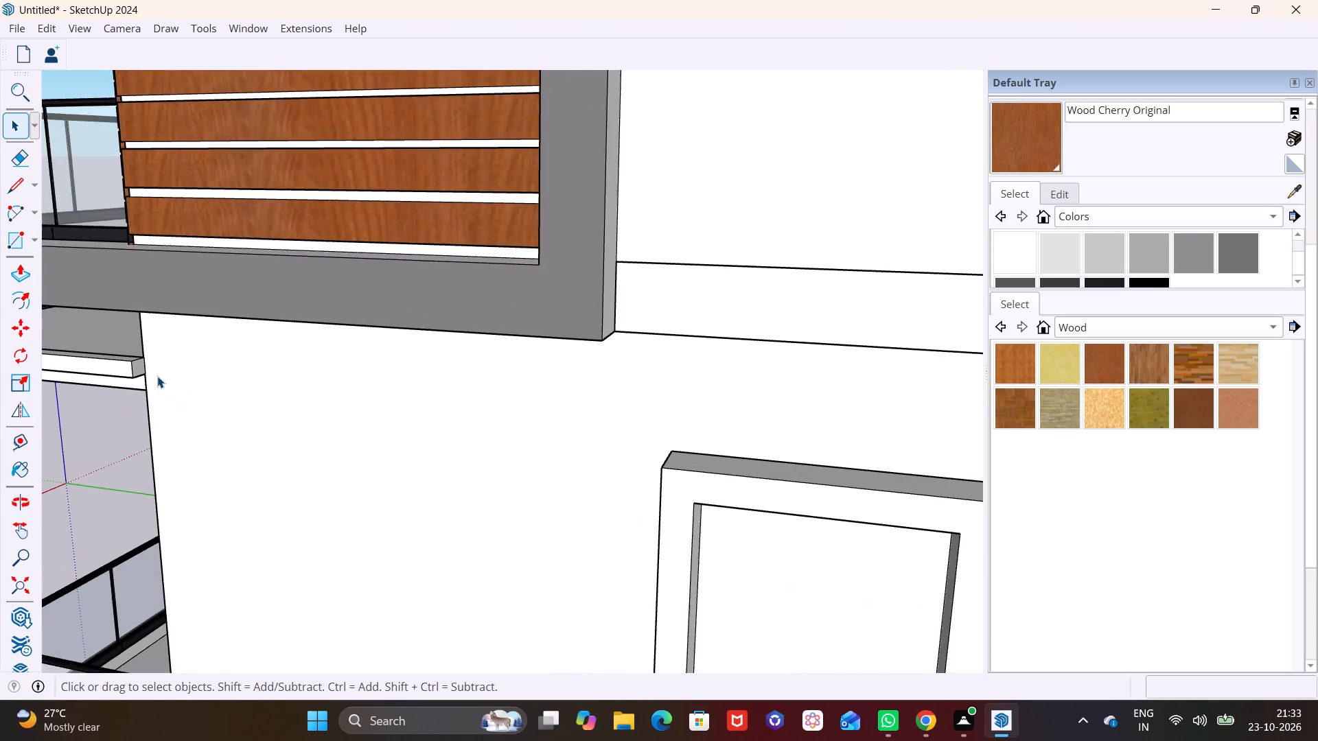
scroll(157, 376, up, 4)
shift+middle_drag(173, 371, 426, 364)
scroll(413, 366, up, 3)
middle_drag(411, 366, 308, 388)
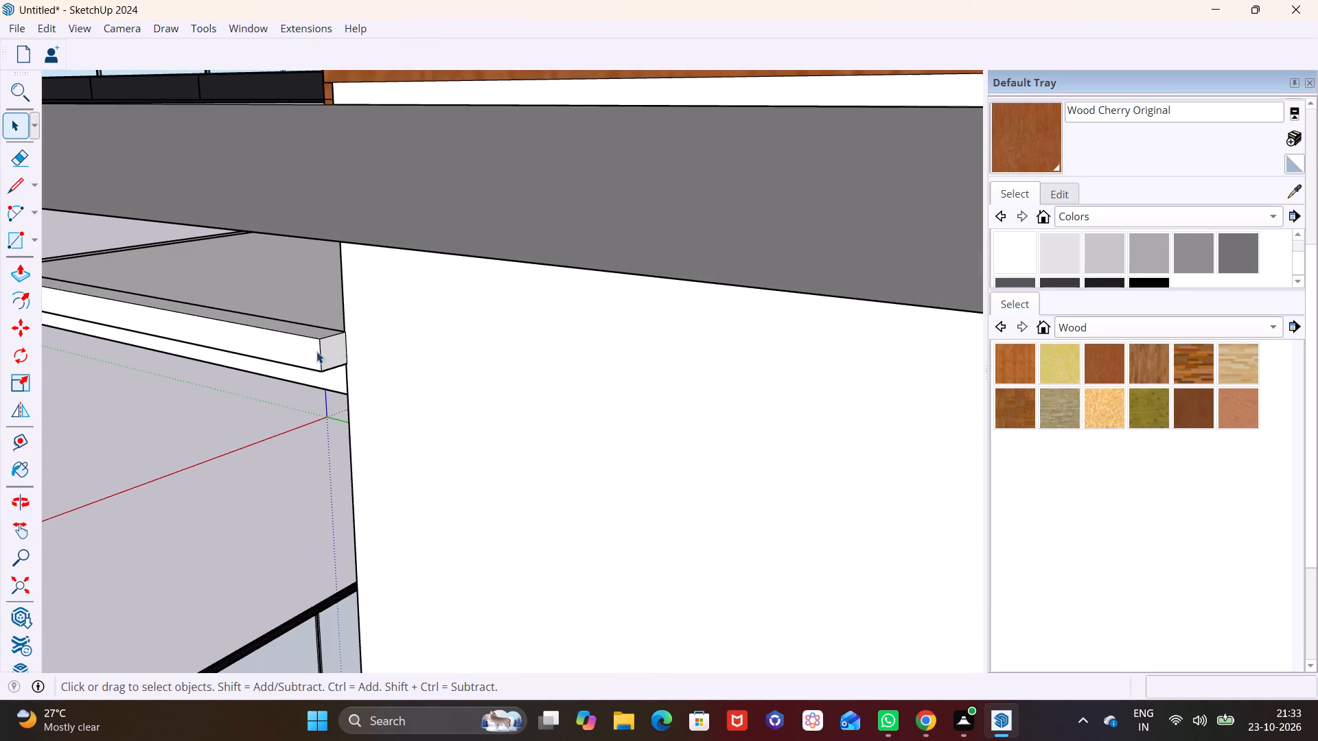
click(20, 277)
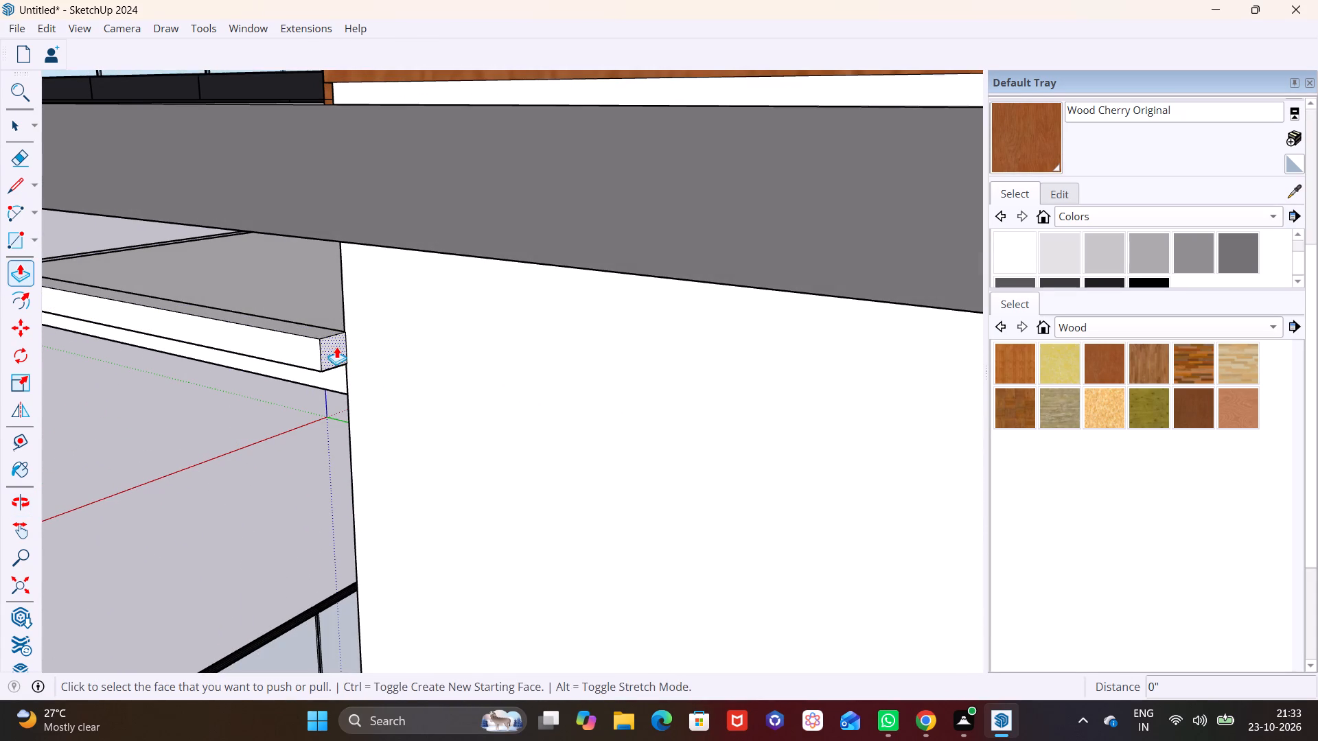
click(336, 346)
scroll(543, 394, down, 11)
shift+middle_drag(735, 460, 550, 341)
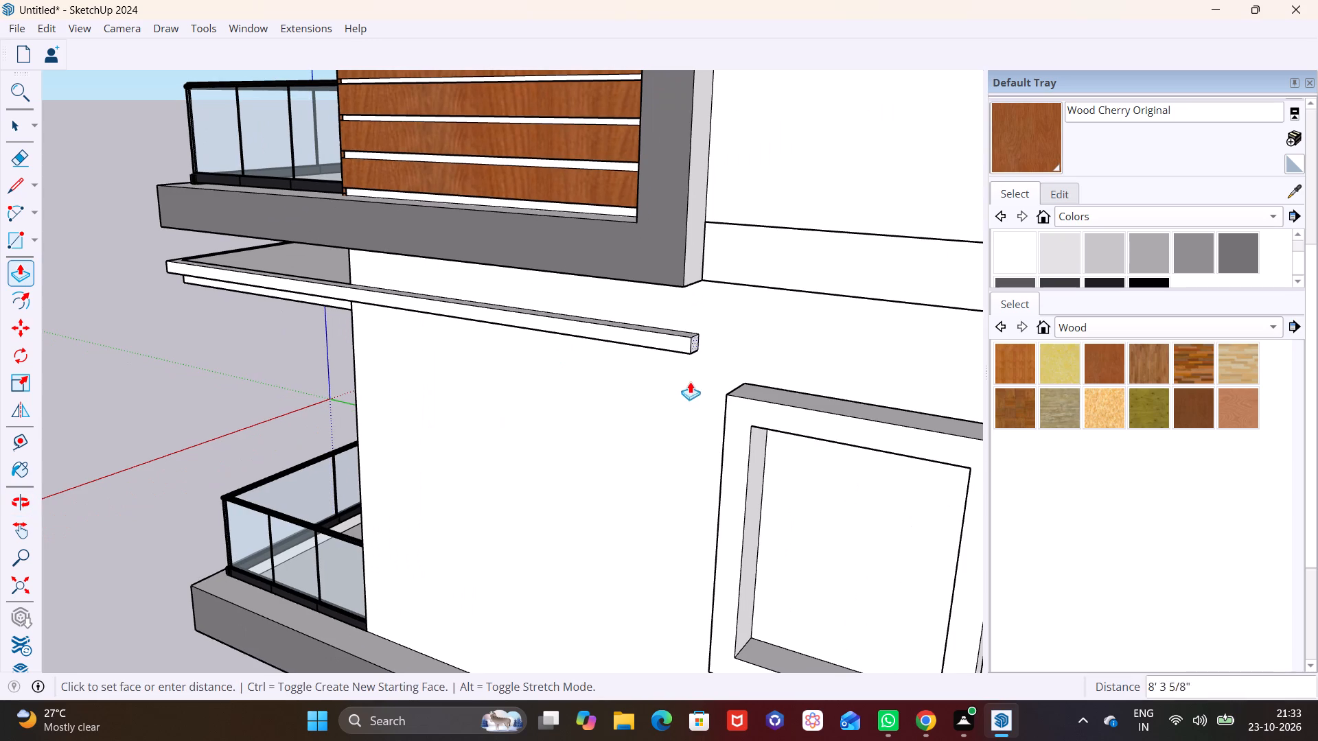
click(733, 392)
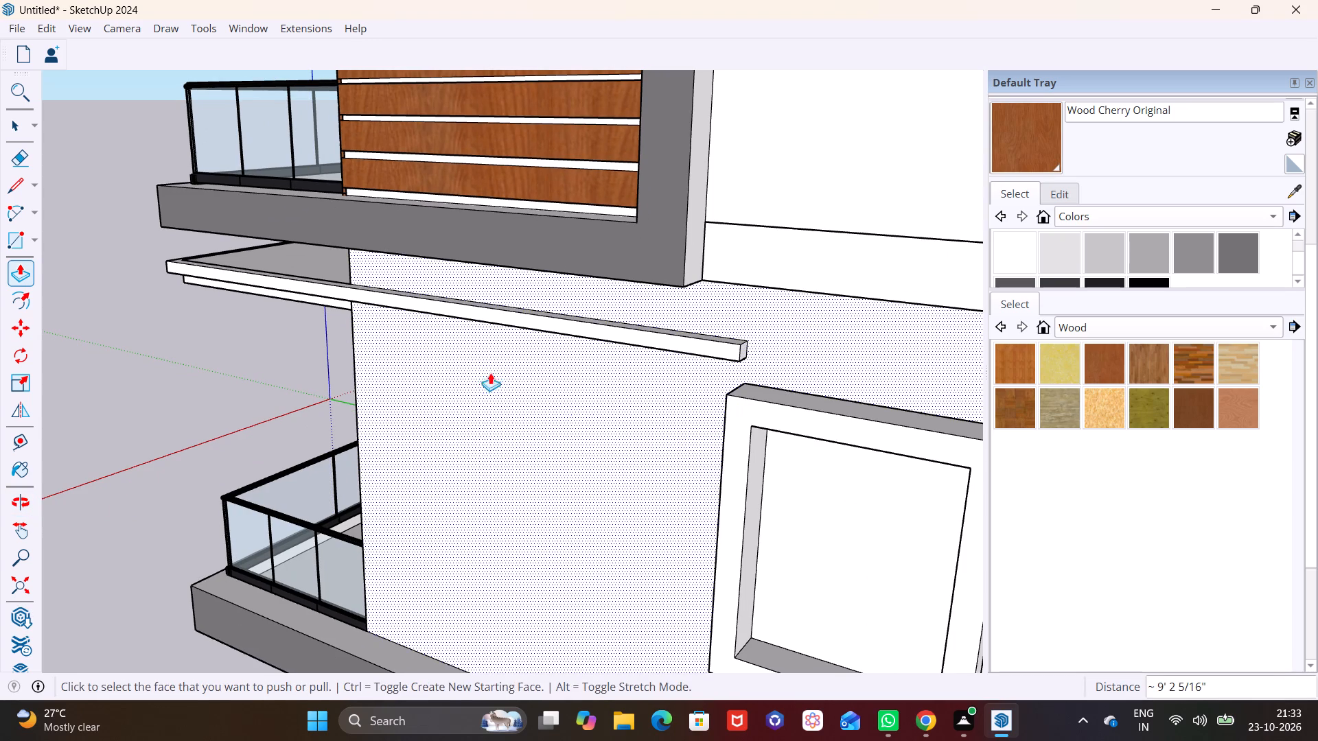
Open the middle-storey canopy slab for editing and Push/Pull its side face below the edge band outward about 3 7/16 in.
middle_drag(461, 309, 573, 176)
scroll(441, 222, up, 9)
shift+middle_drag(445, 211, 541, 228)
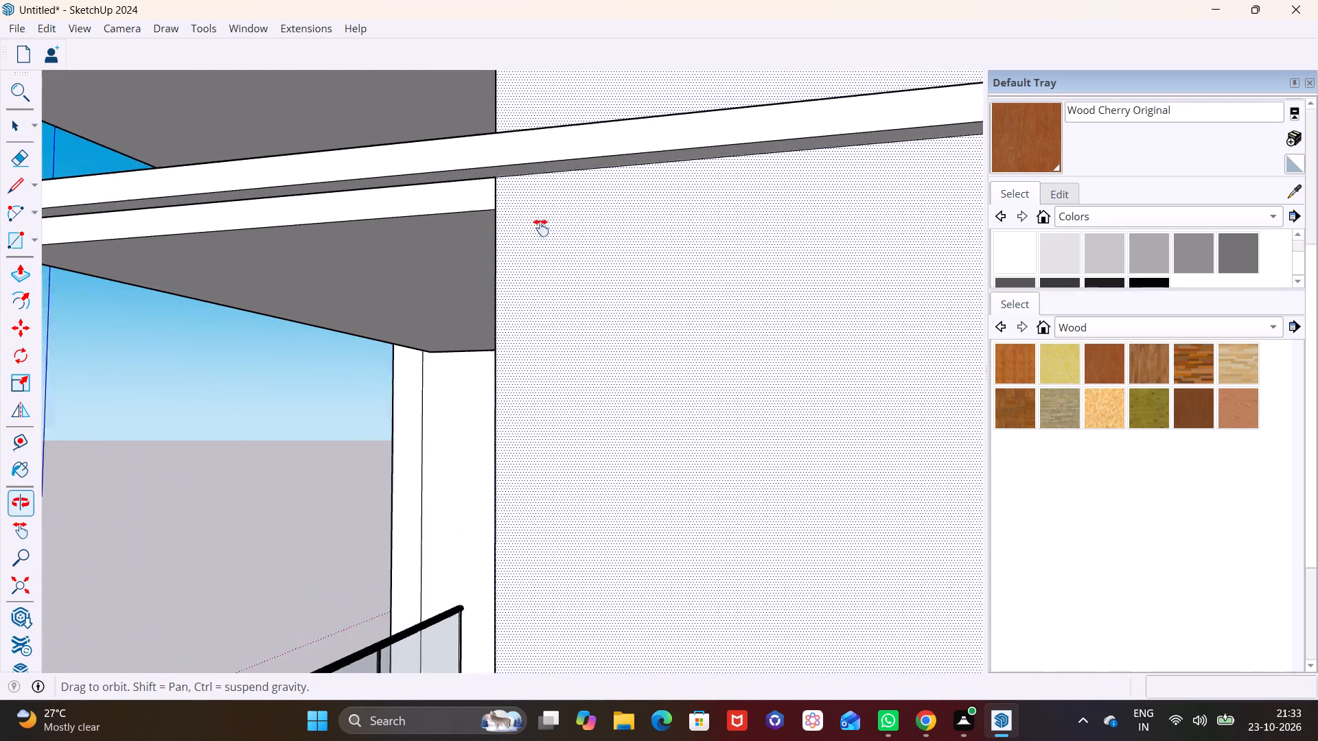
shift+middle_drag(541, 228, 675, 257)
key(space)
click(588, 232)
triple_click(590, 234)
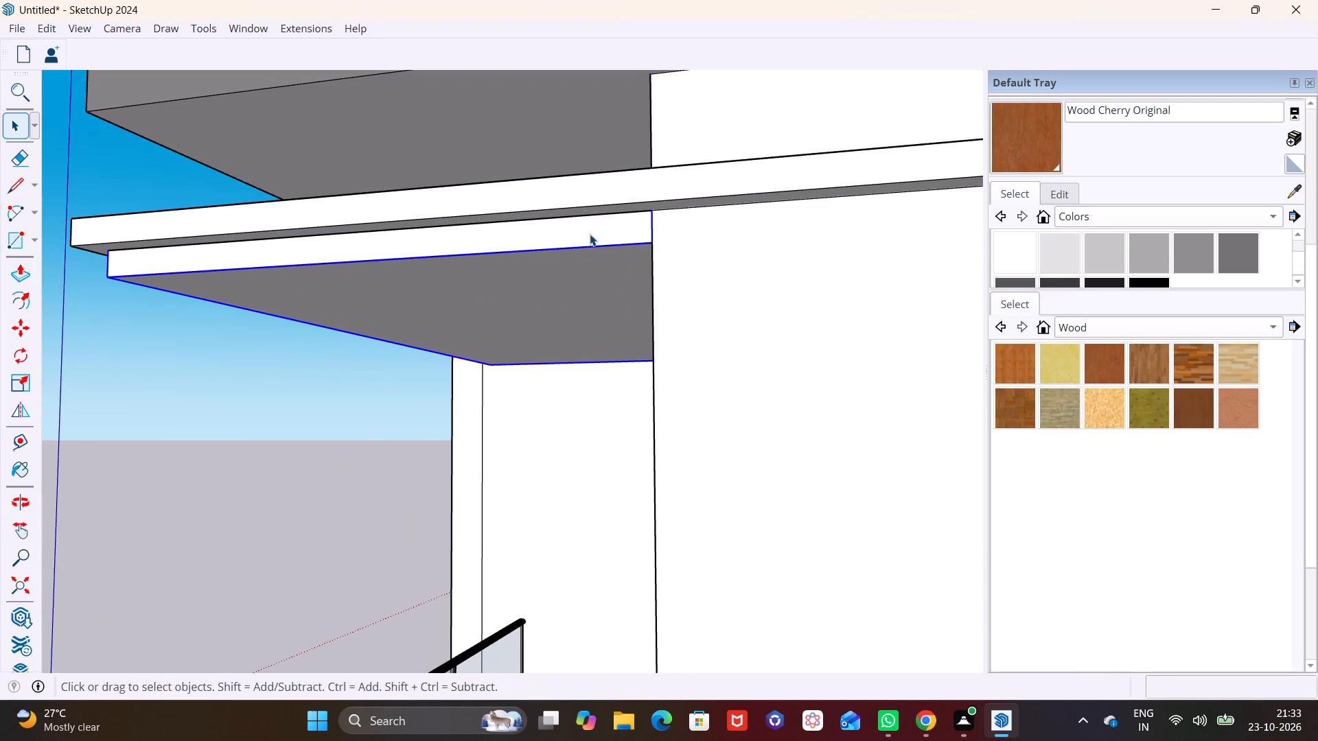
middle_drag(608, 233, 459, 333)
click(459, 324)
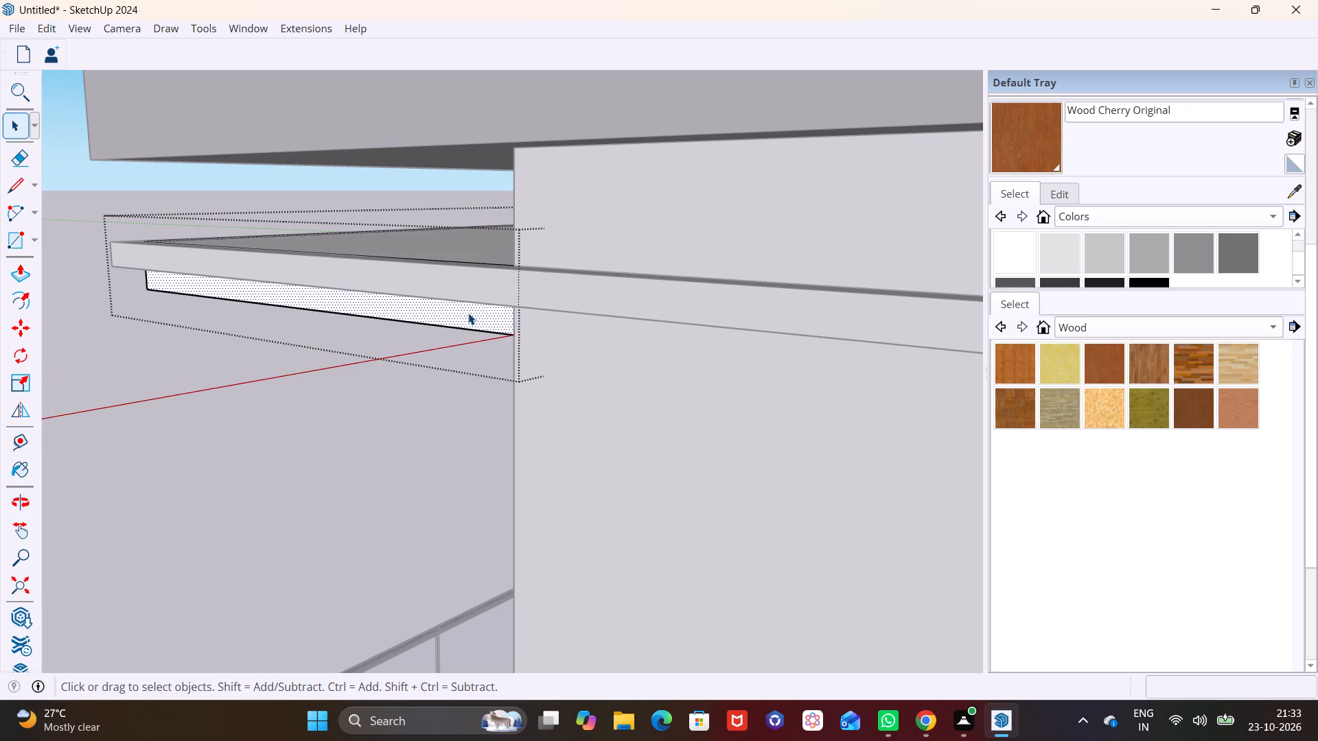
click(468, 313)
click(25, 273)
click(439, 309)
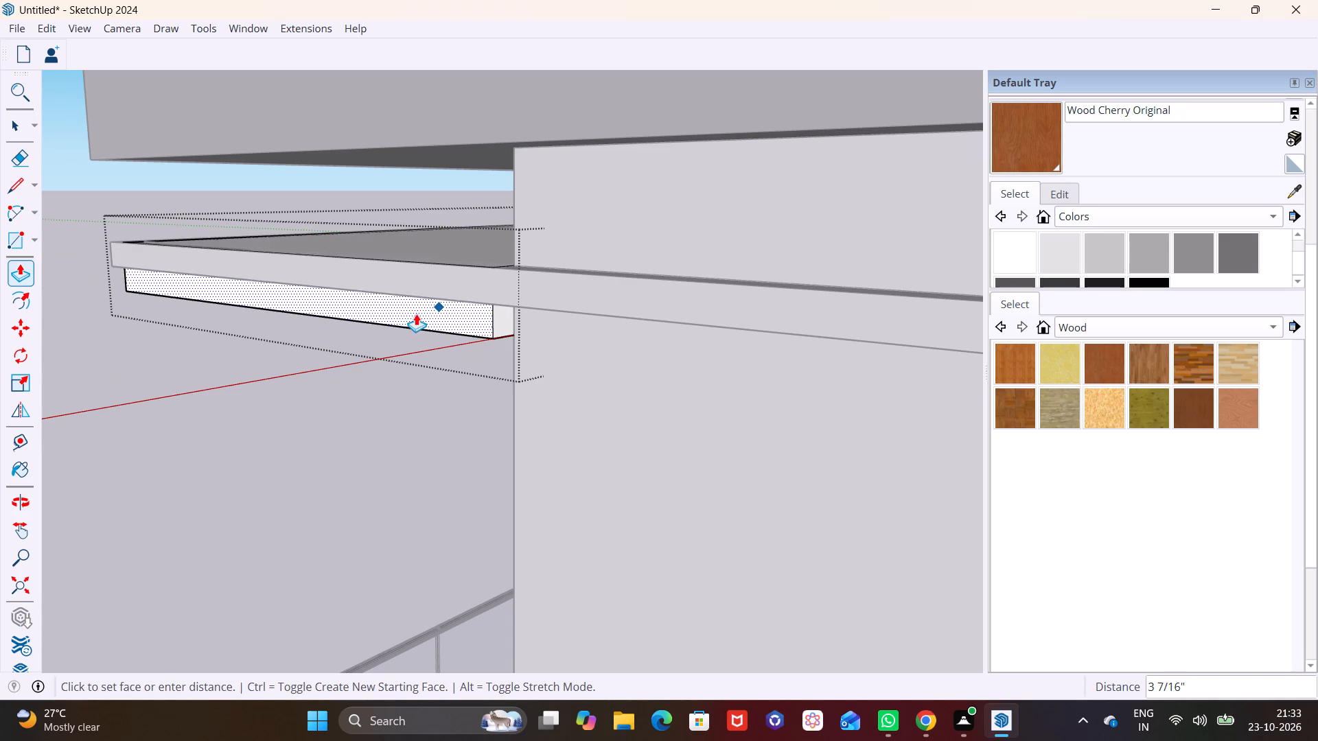
click(416, 314)
Push/Pull the end face of the slab's widened part along the side wall to the extended edge band's end, and close the slab.
middle_drag(522, 320, 478, 173)
scroll(487, 191, up, 5)
key(space)
click(461, 250)
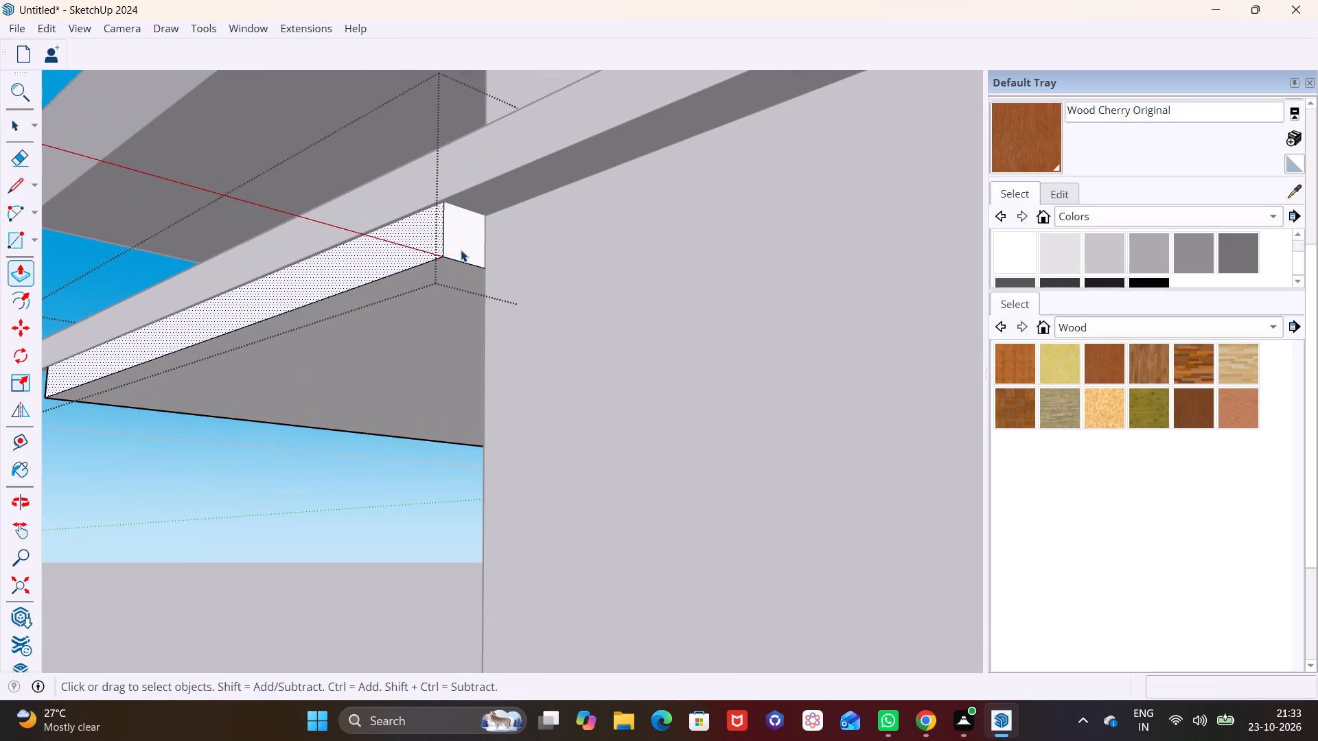
click(18, 279)
drag(463, 242, 470, 240)
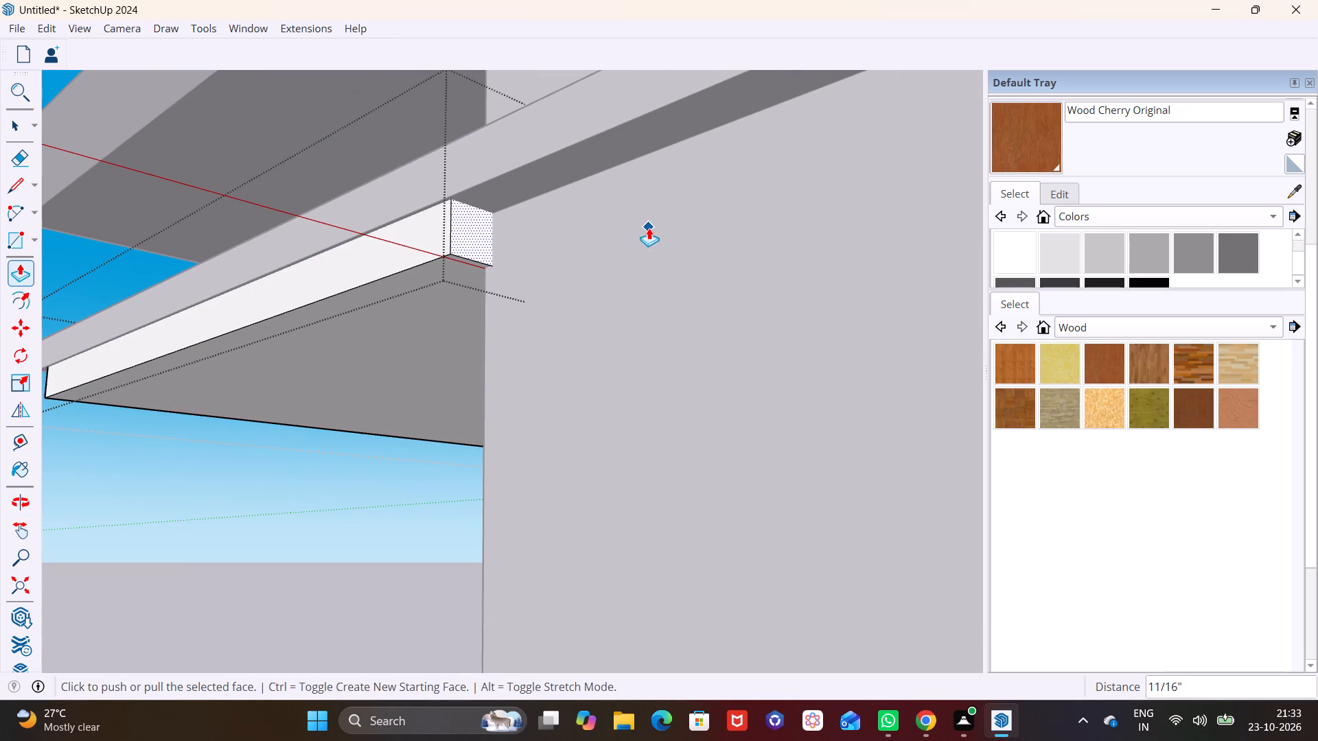
drag(463, 242, 730, 237)
scroll(732, 237, down, 7)
shift+middle_drag(717, 209, 165, 571)
drag(172, 556, 647, 556)
scroll(652, 555, down, 3)
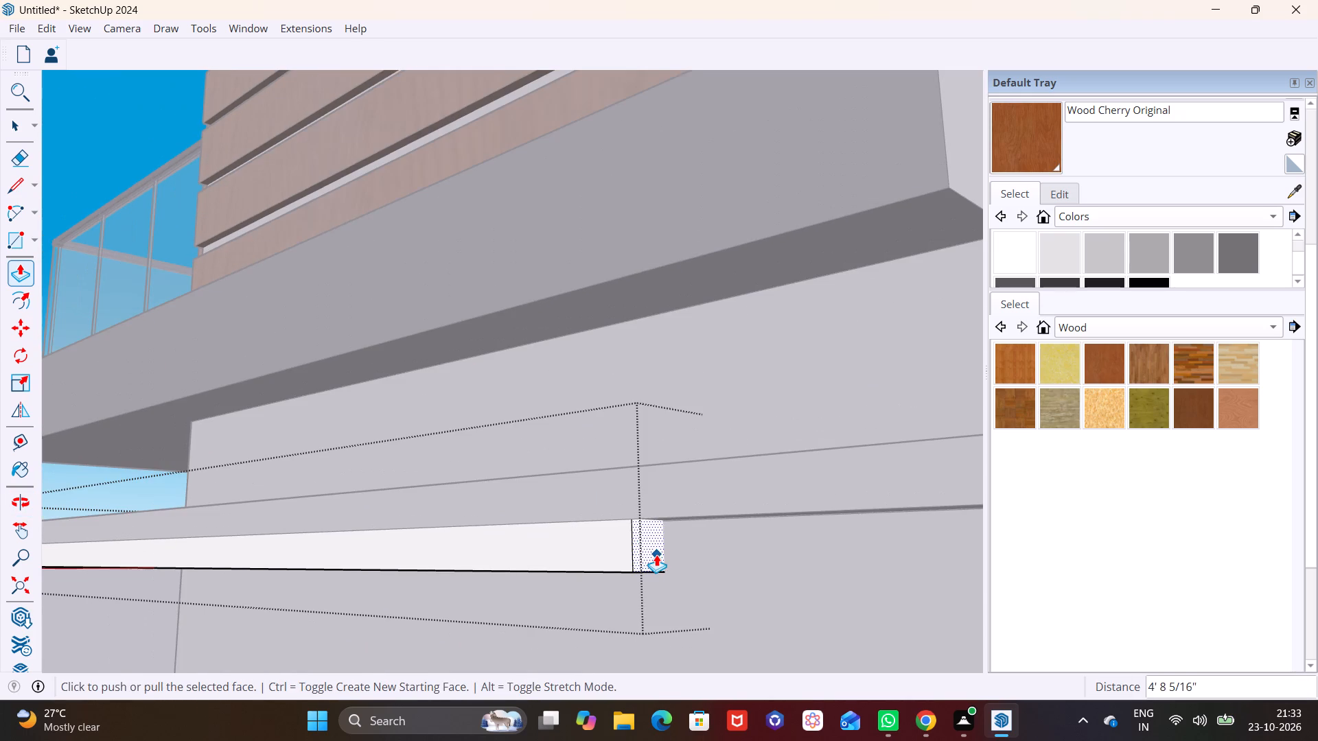
drag(656, 554, 815, 559)
scroll(815, 558, down, 5)
shift+middle_drag(815, 551, 658, 555)
drag(654, 555, 879, 555)
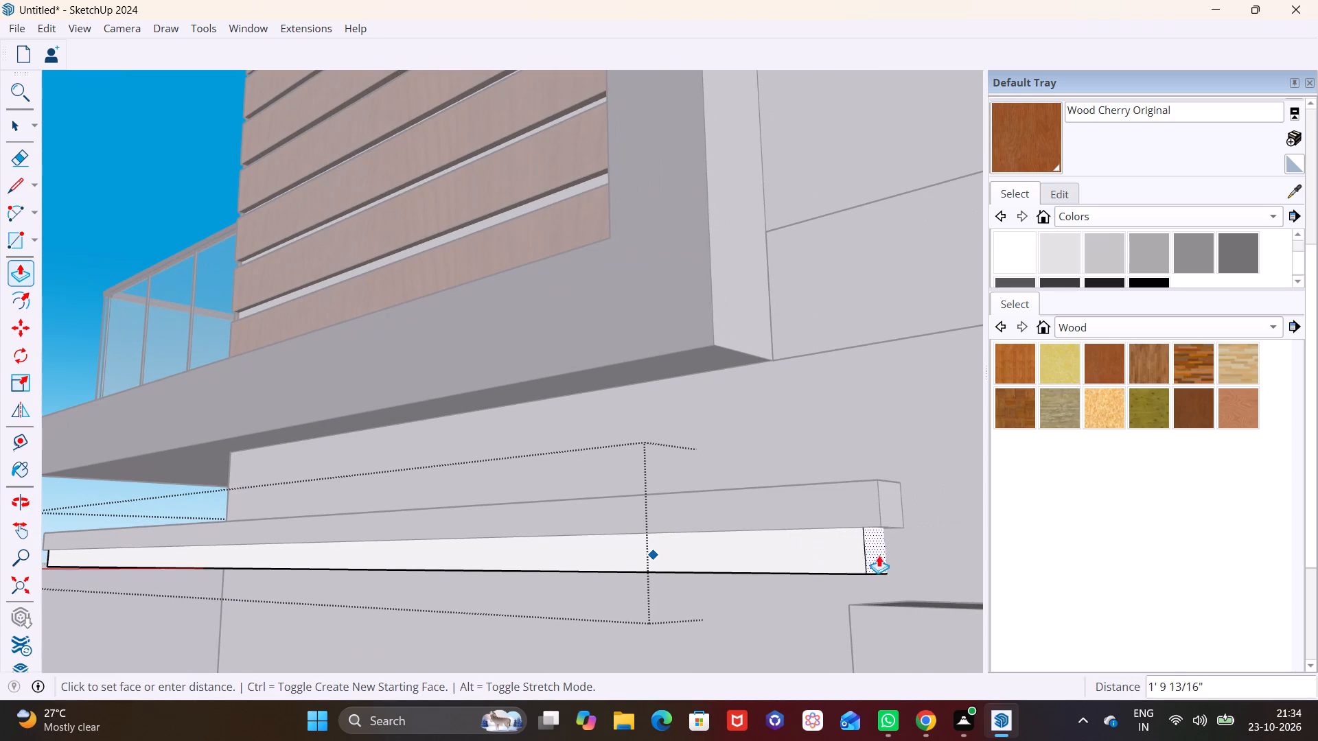
drag(879, 555, 895, 549)
click(895, 549)
key(space)
scroll(172, 515, down, 3)
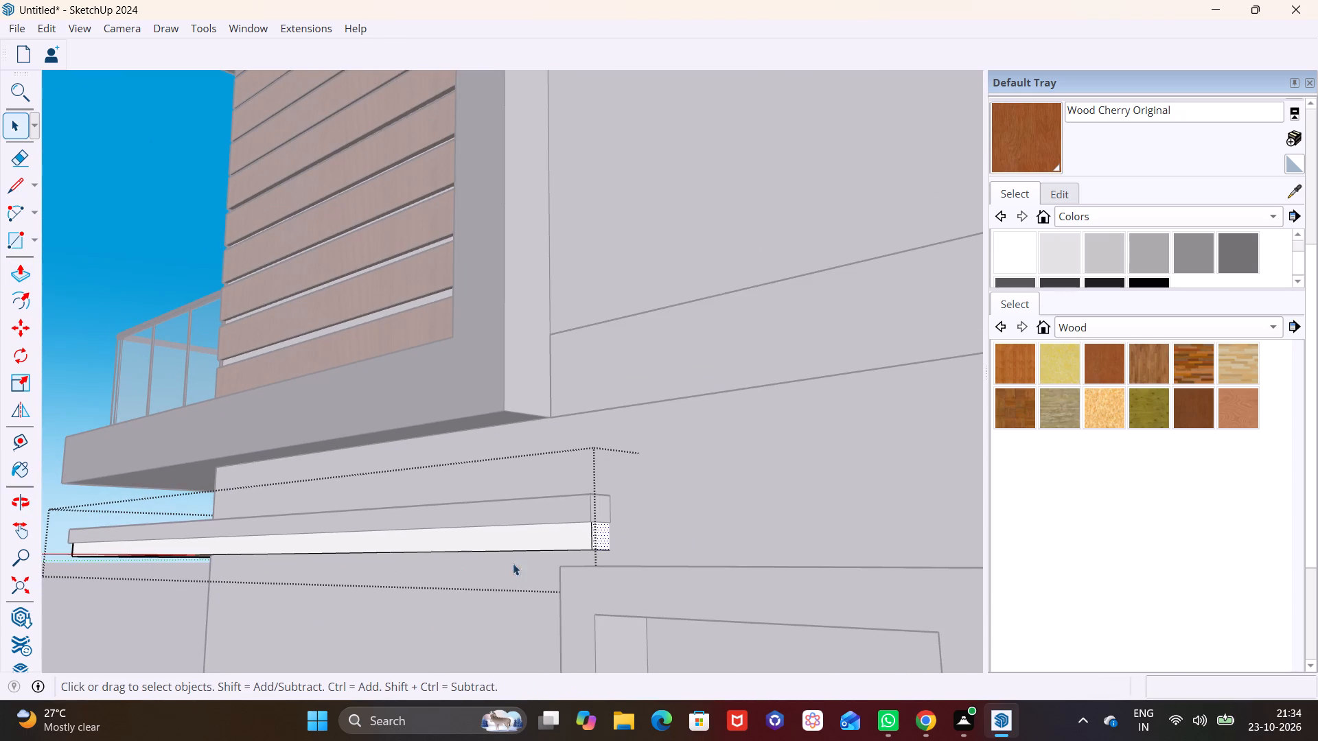
drag(616, 542, 623, 536)
click(674, 497)
middle_drag(561, 499, 507, 612)
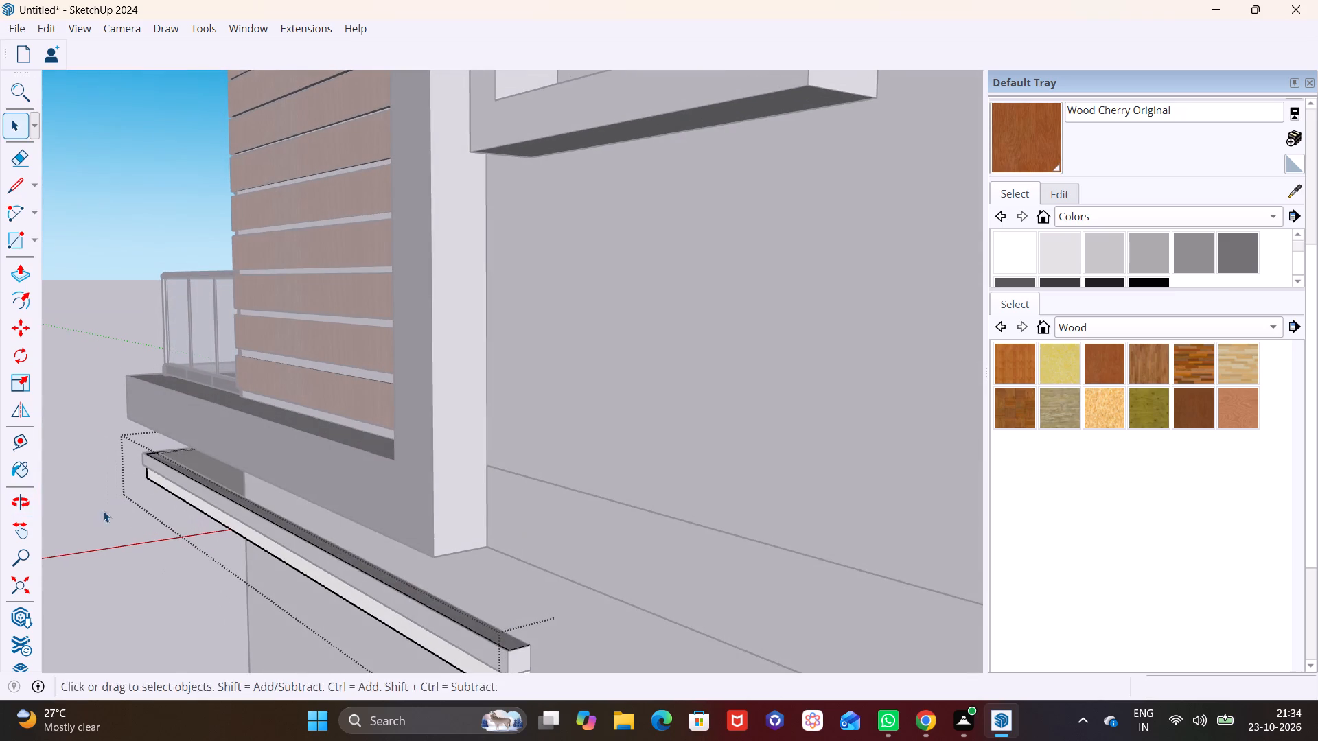
drag(1, 502, 19, 505)
click(86, 513)
middle_drag(176, 533, 286, 420)
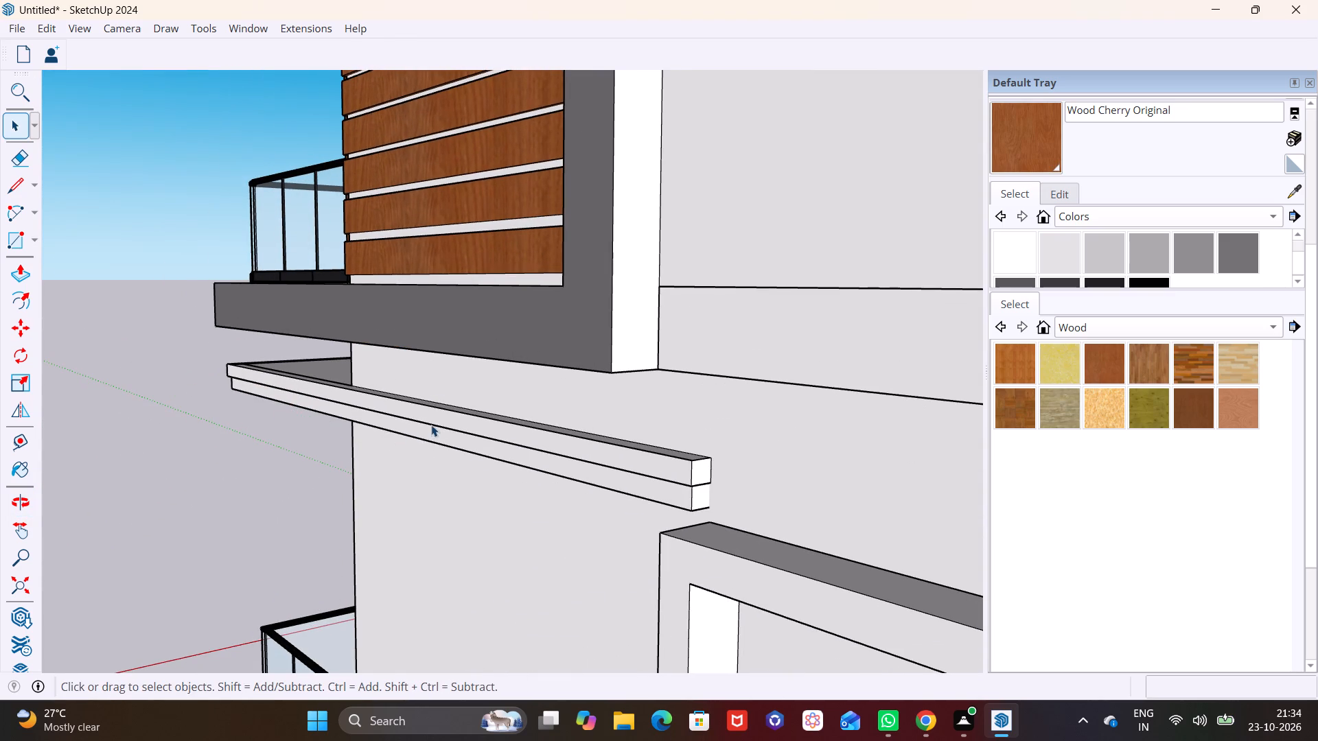
Push/Pull the outer side face of the middle-storey edge band outward so it projects past the canopy slab along the side wall.
click(437, 419)
click(27, 274)
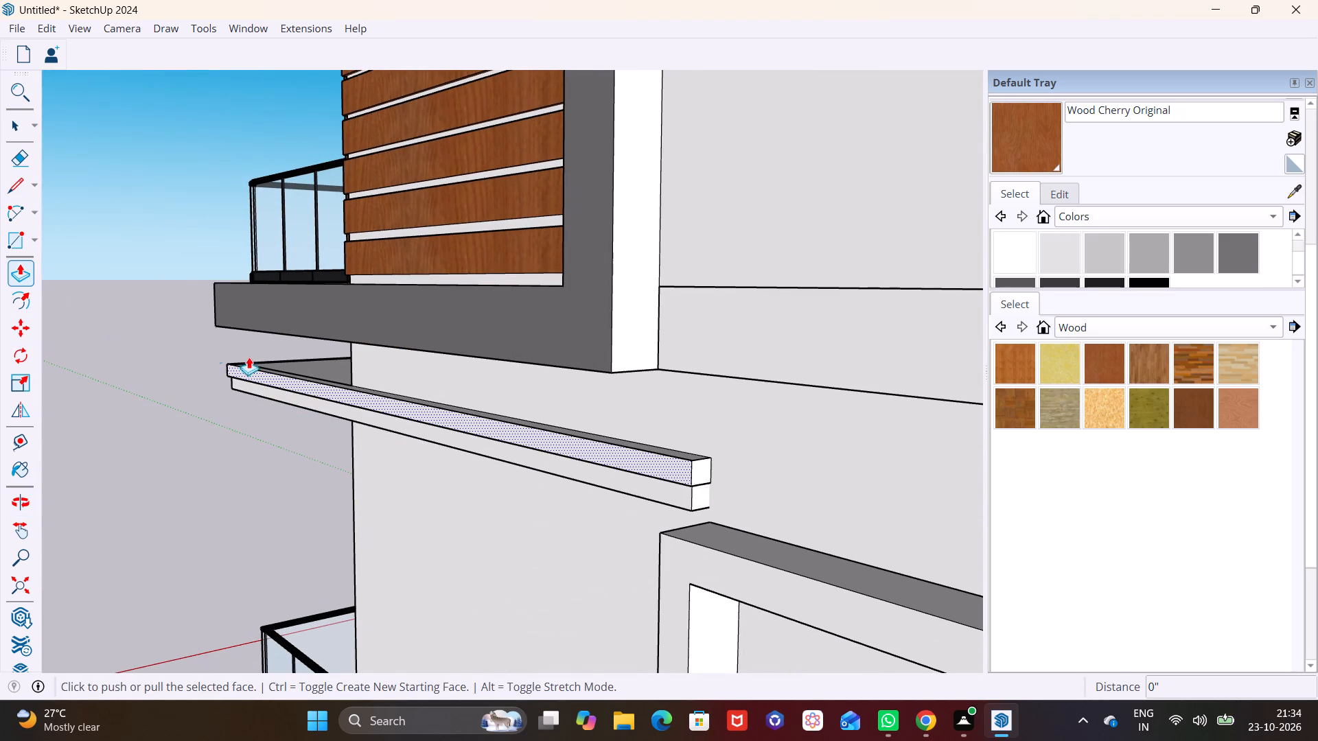
click(301, 384)
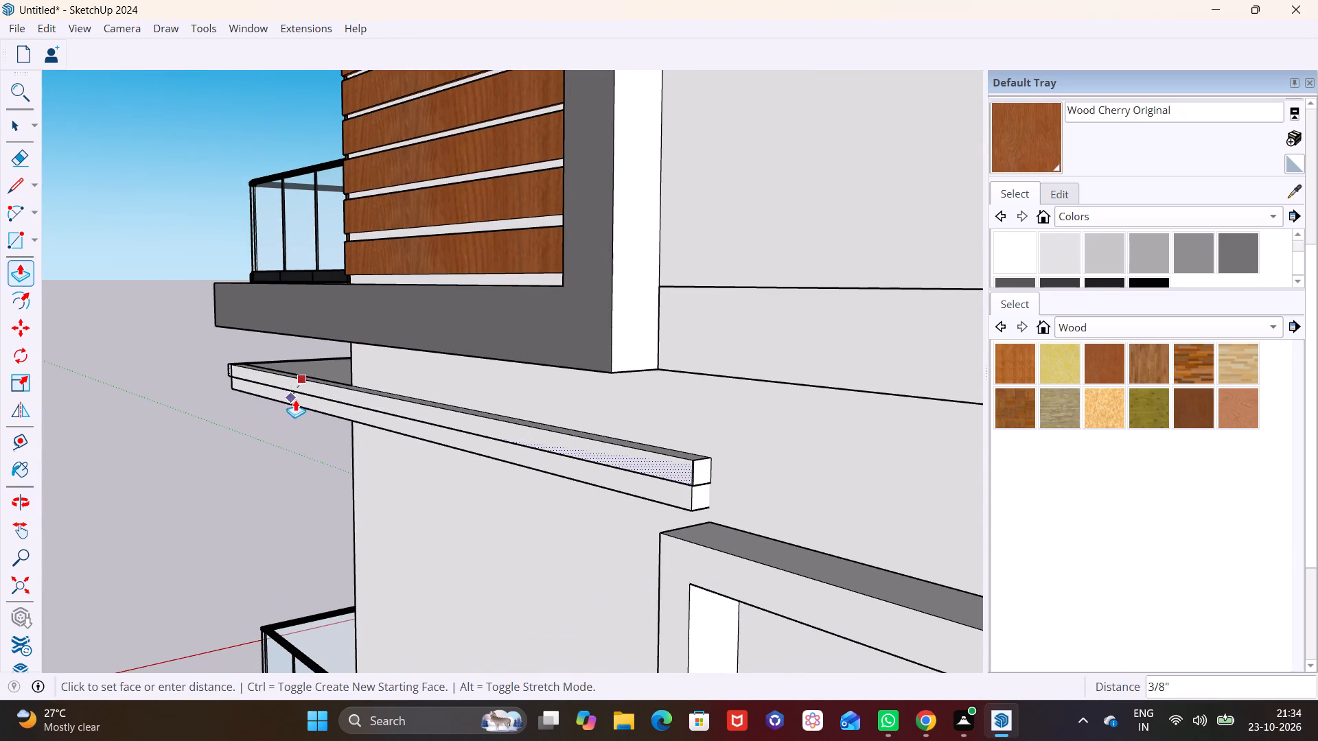
scroll(356, 427, up, 4)
scroll(440, 448, down, 6)
middle_drag(439, 450, 165, 488)
shift+scroll(165, 488, down, 1)
key(space)
click(233, 508)
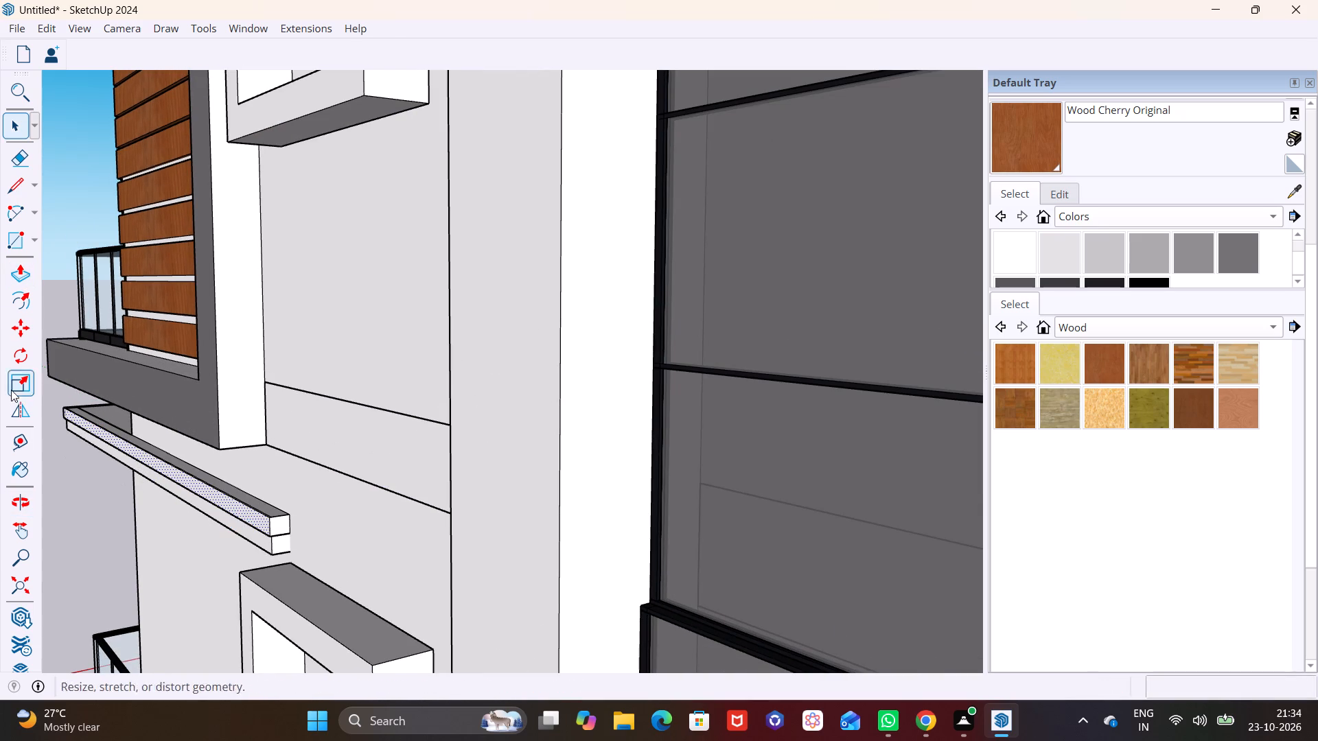
click(16, 277)
scroll(199, 483, up, 6)
click(261, 522)
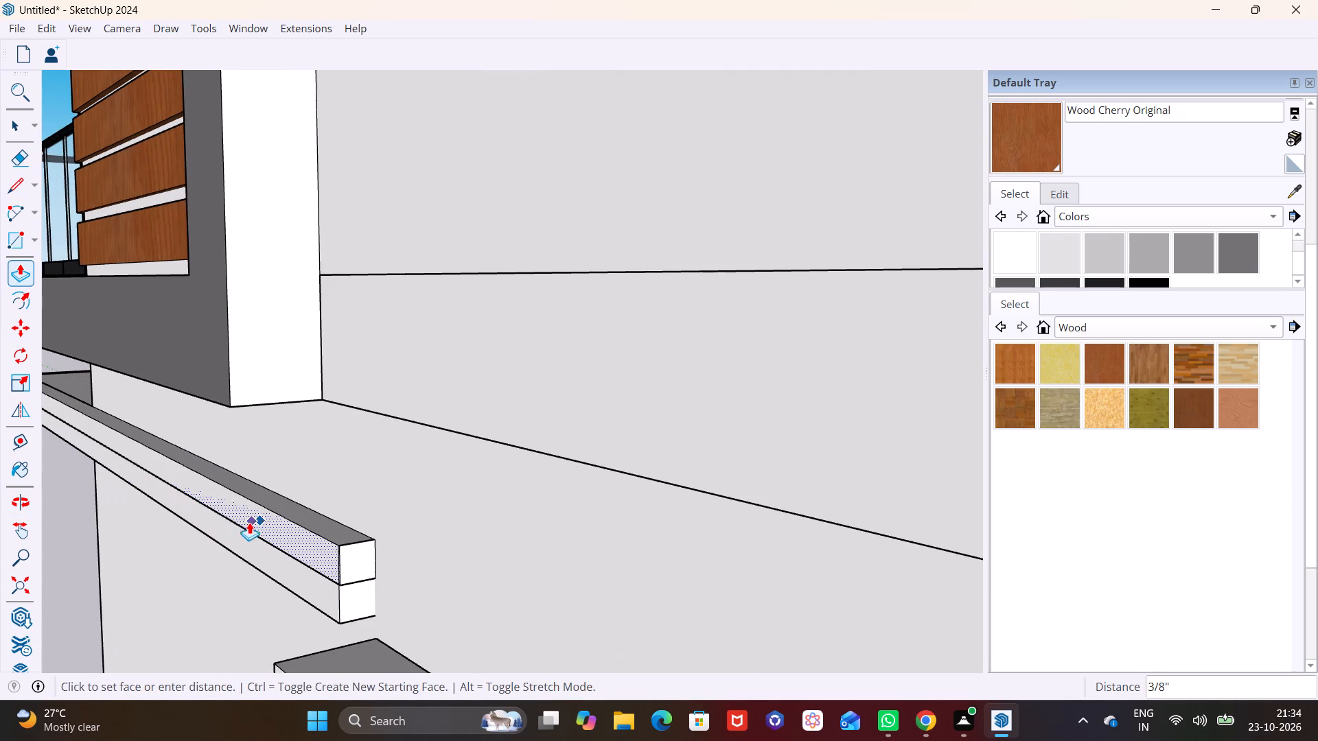
drag(256, 520, 197, 543)
key(space)
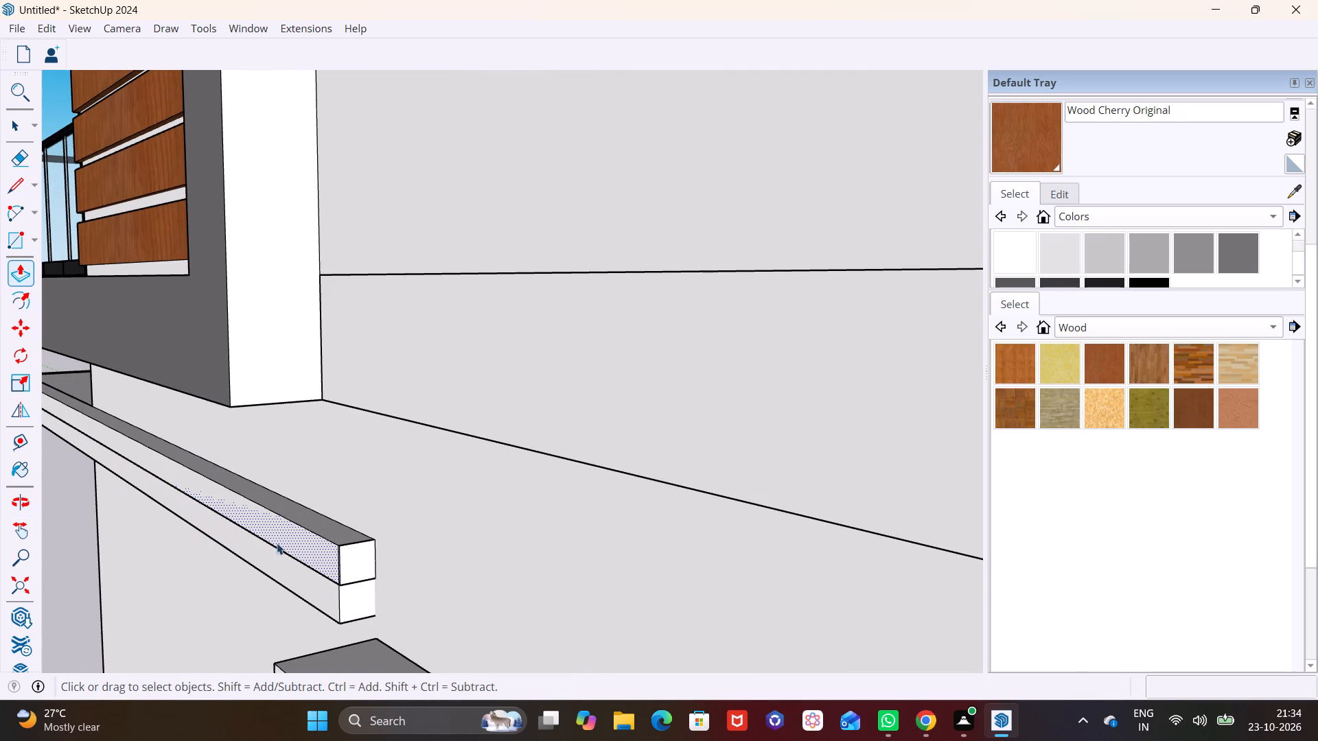
drag(288, 541, 229, 561)
click(20, 278)
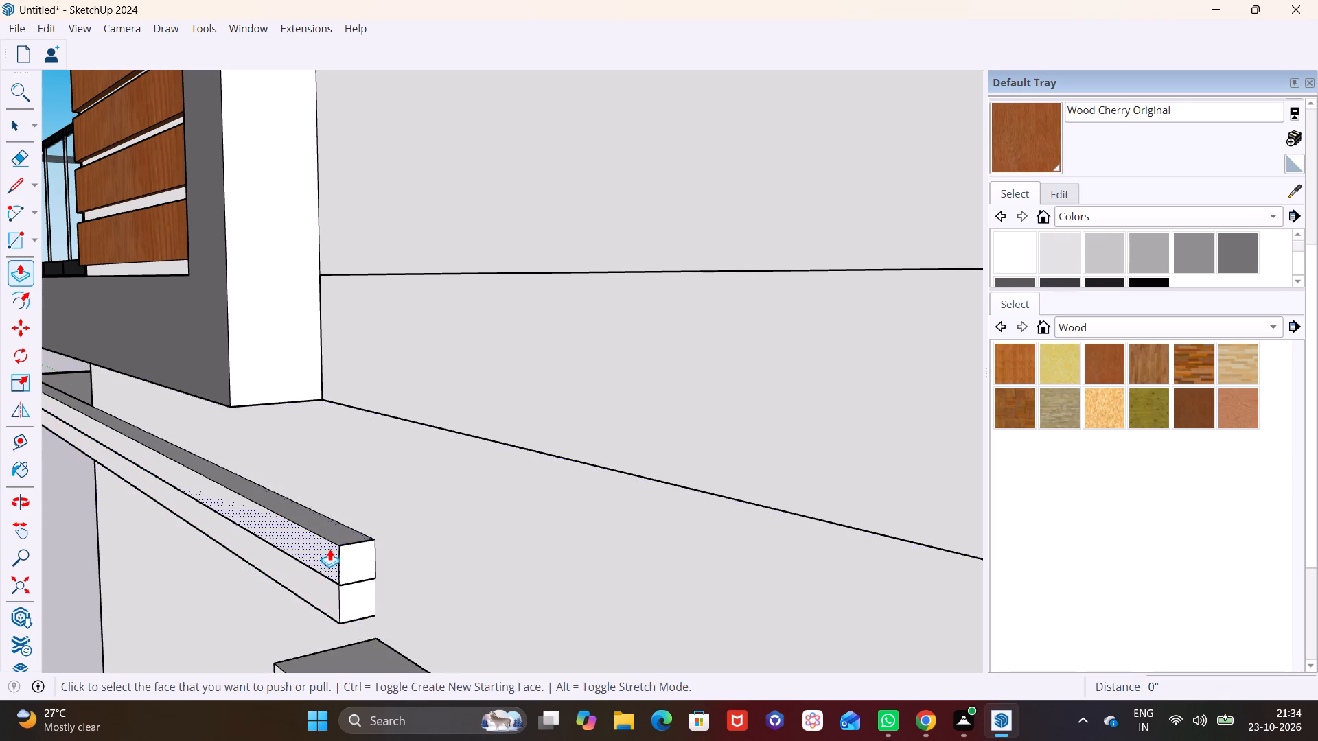
drag(328, 552, 301, 569)
click(300, 569)
key(space)
click(389, 561)
Push/Pull the end face of the lowest-storey edge band along the side wall, over to the near edge of the window.
scroll(119, 502, down, 2)
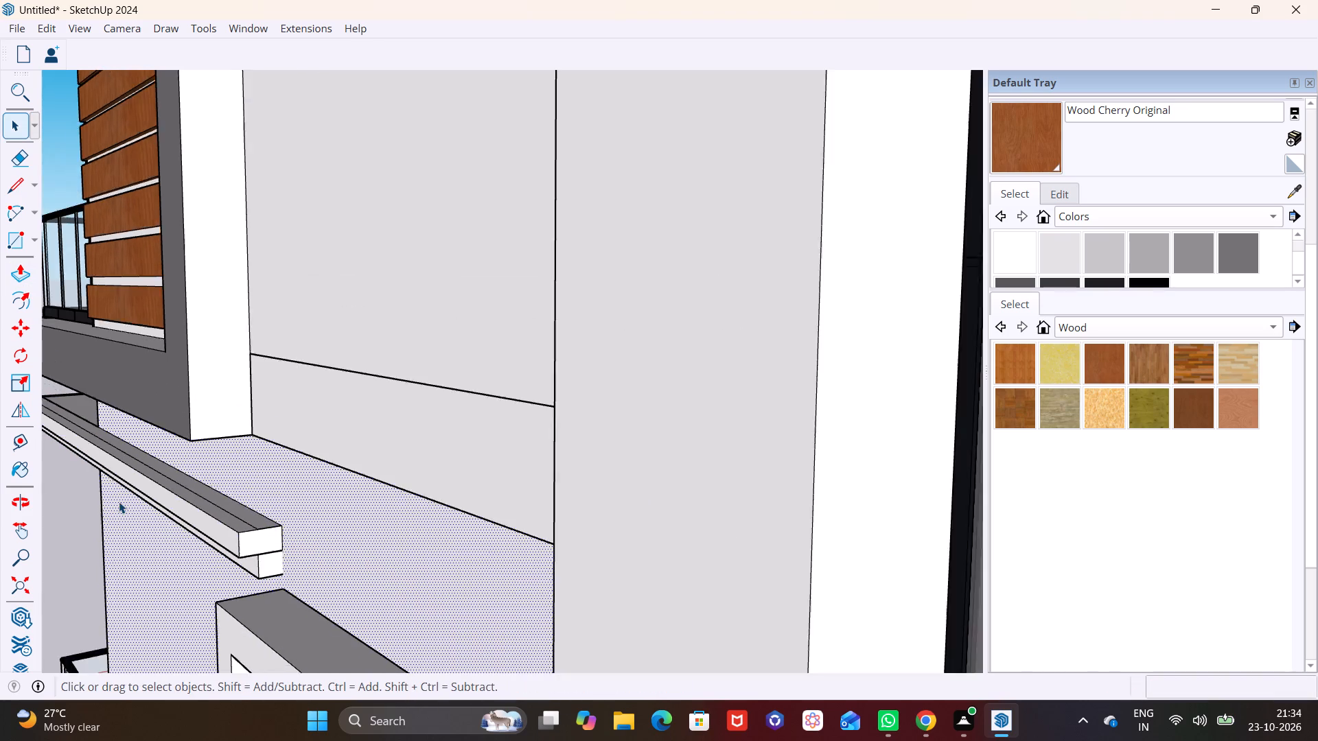
scroll(119, 502, down, 2)
middle_drag(122, 502, 484, 467)
scroll(356, 446, down, 9)
middle_drag(335, 478, 589, 358)
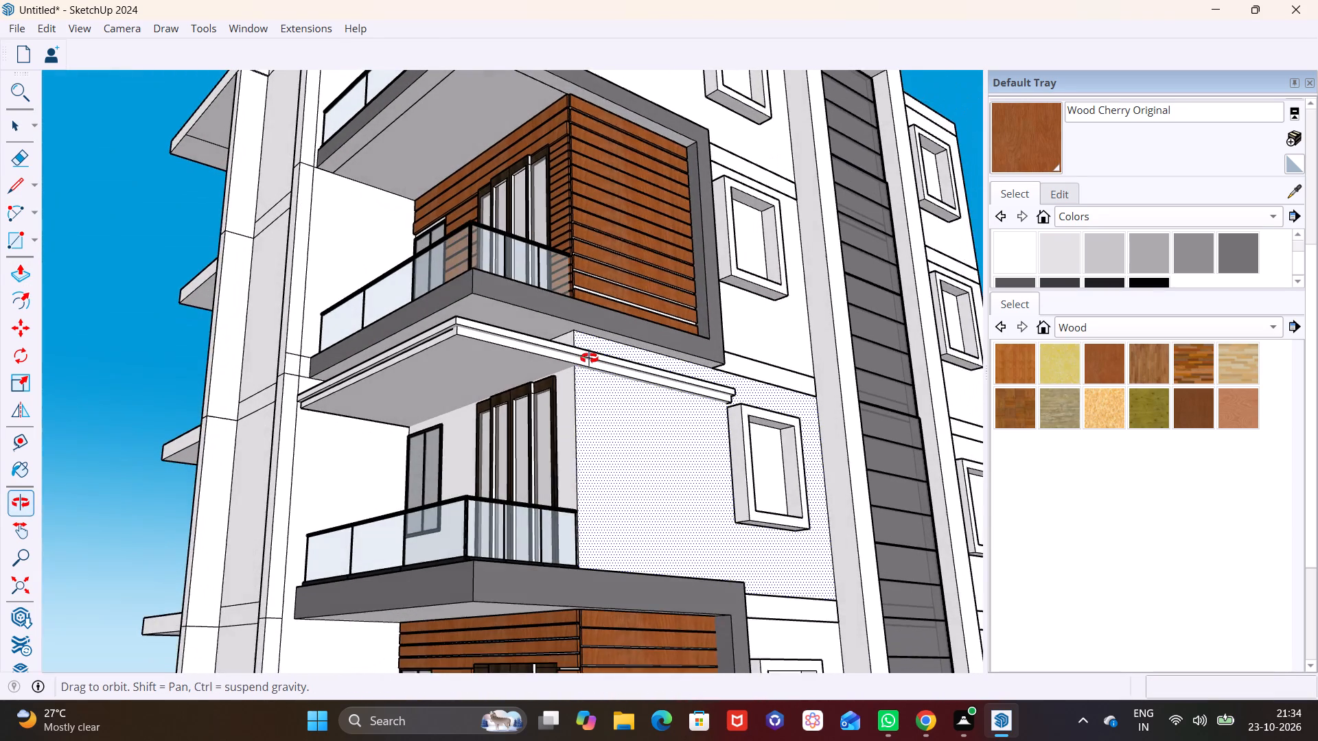
middle_drag(589, 358, 597, 351)
middle_drag(465, 338, 458, 97)
scroll(517, 316, down, 3)
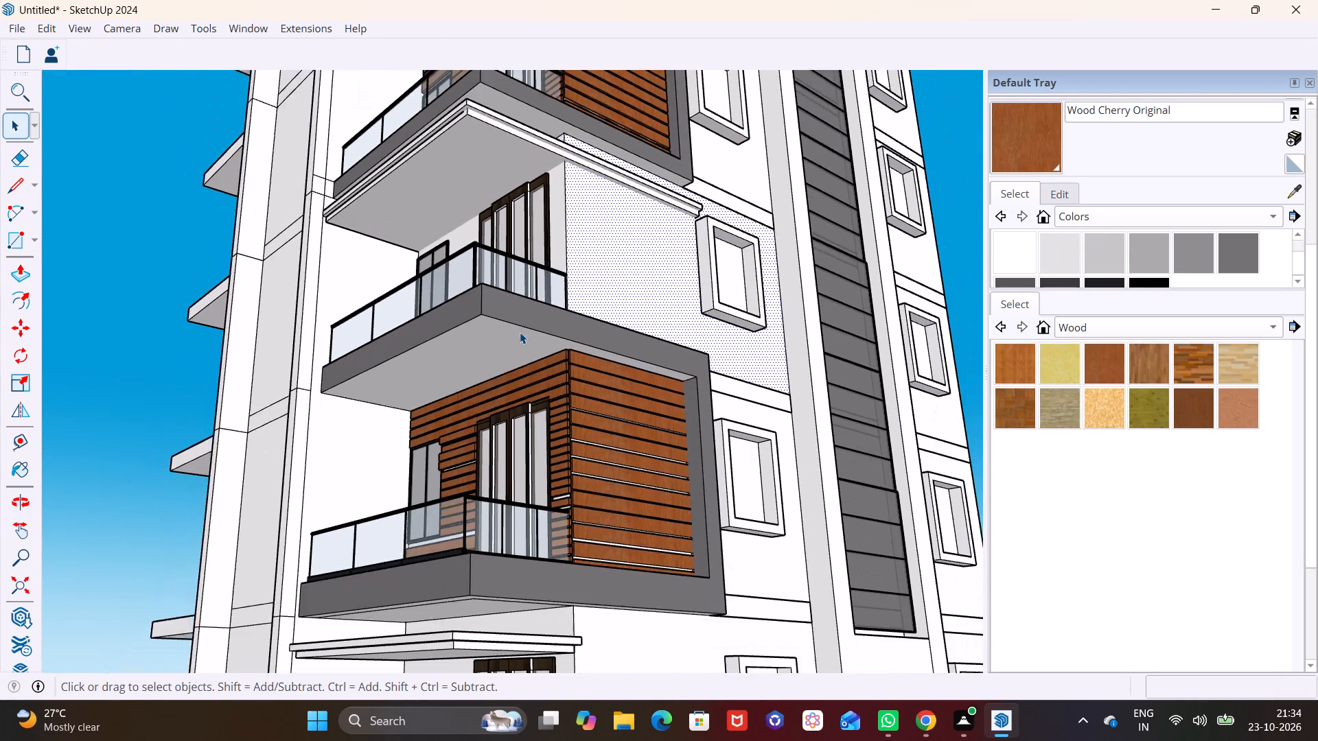
shift+middle_drag(438, 532, 372, 329)
scroll(441, 403, up, 6)
middle_click(442, 403)
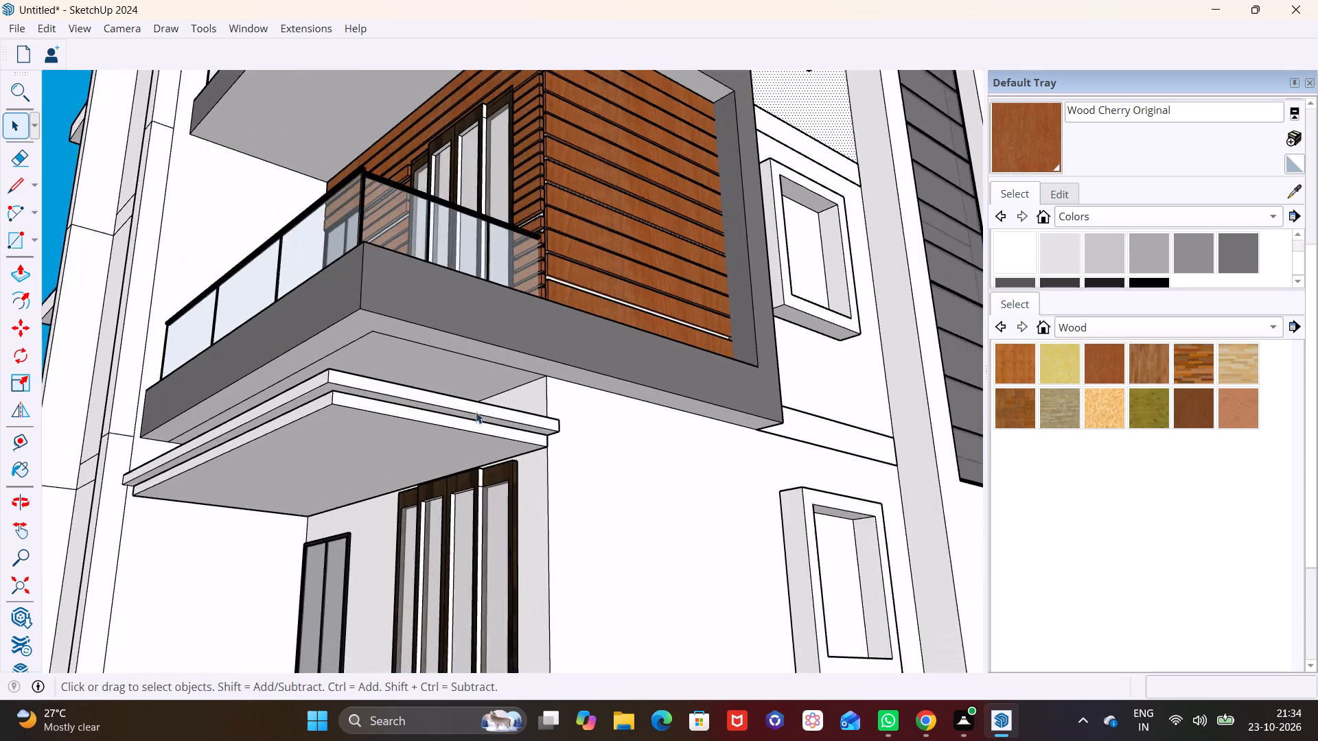
middle_drag(500, 404, 116, 454)
scroll(255, 478, up, 6)
middle_drag(327, 490, 170, 548)
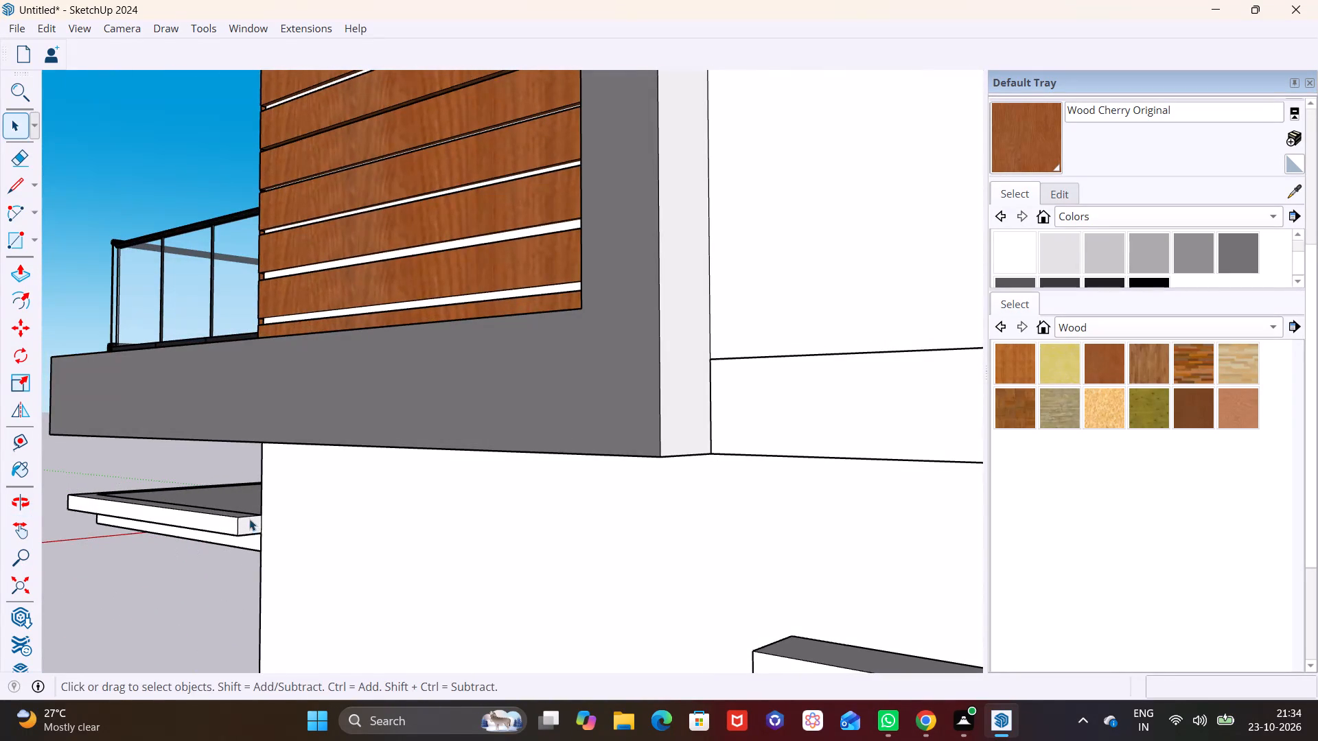
click(249, 519)
click(251, 525)
click(26, 270)
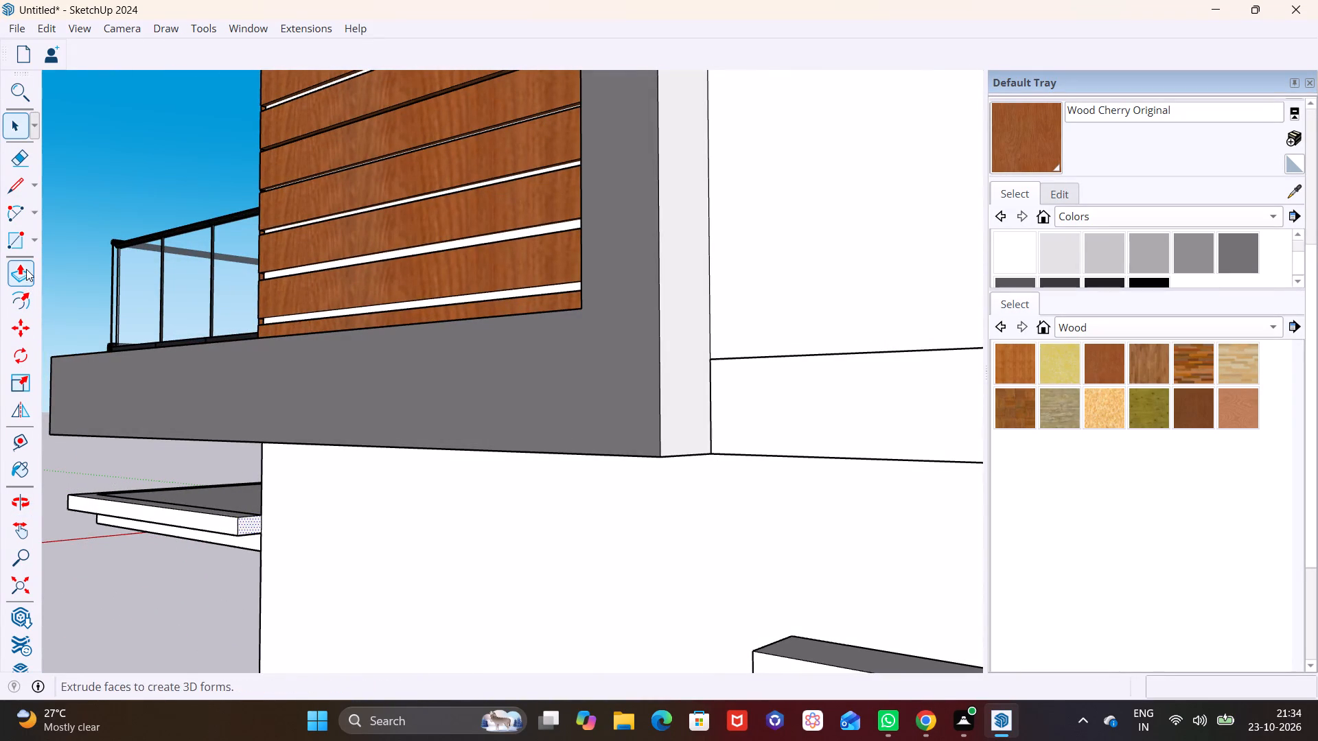
drag(244, 525, 787, 625)
click(787, 625)
click(783, 644)
key(space)
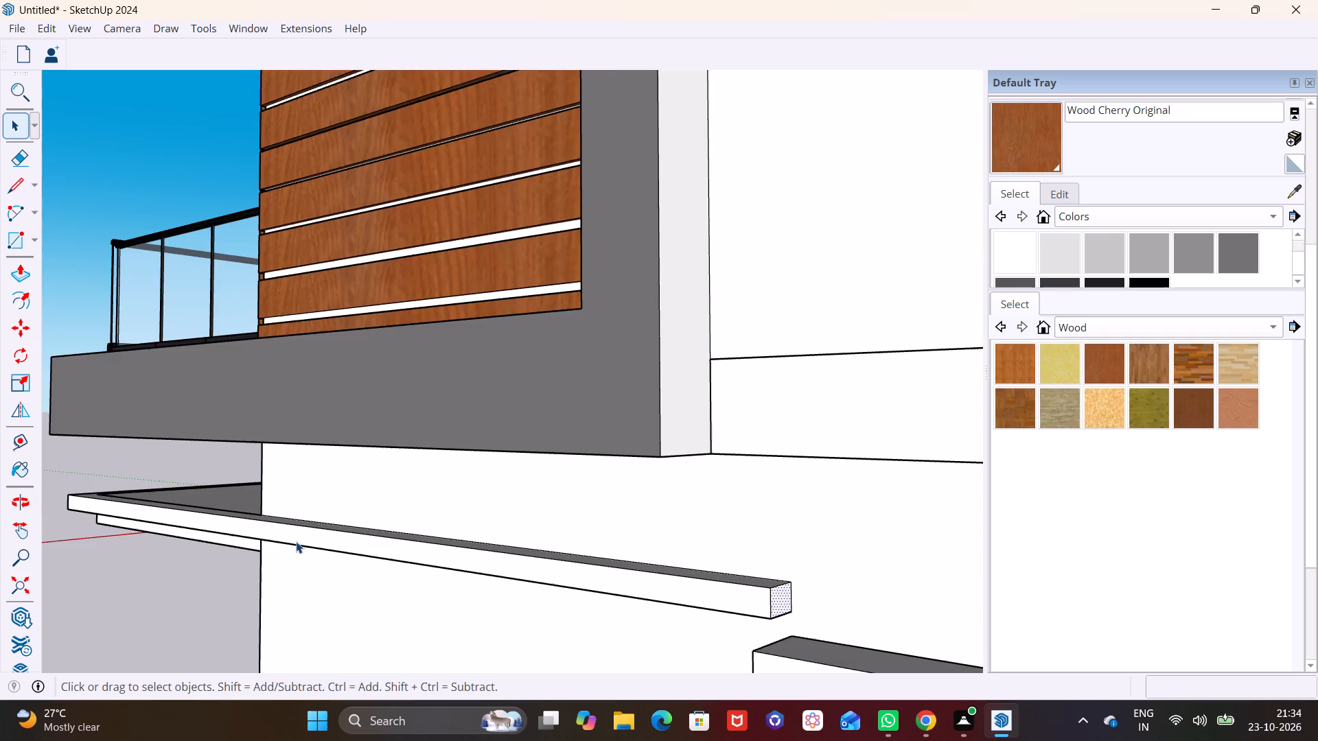
Open the lowest-storey canopy slab for editing and Push/Pull its side face below the edge band outward beyond the side wall.
scroll(292, 539, up, 1)
middle_drag(291, 539, 325, 437)
scroll(269, 470, up, 2)
shift+middle_drag(263, 468, 424, 333)
middle_drag(435, 395, 398, 497)
key(space)
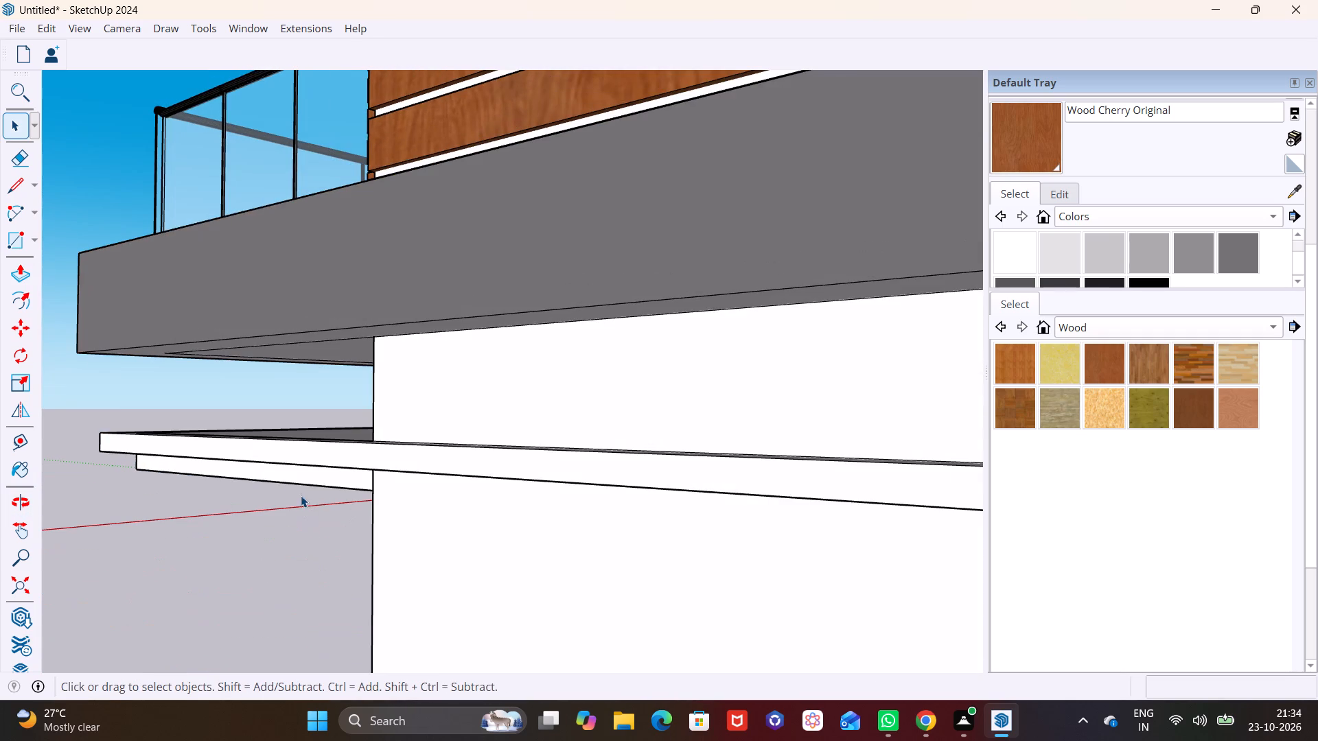
click(319, 481)
triple_click(322, 477)
click(323, 477)
click(332, 474)
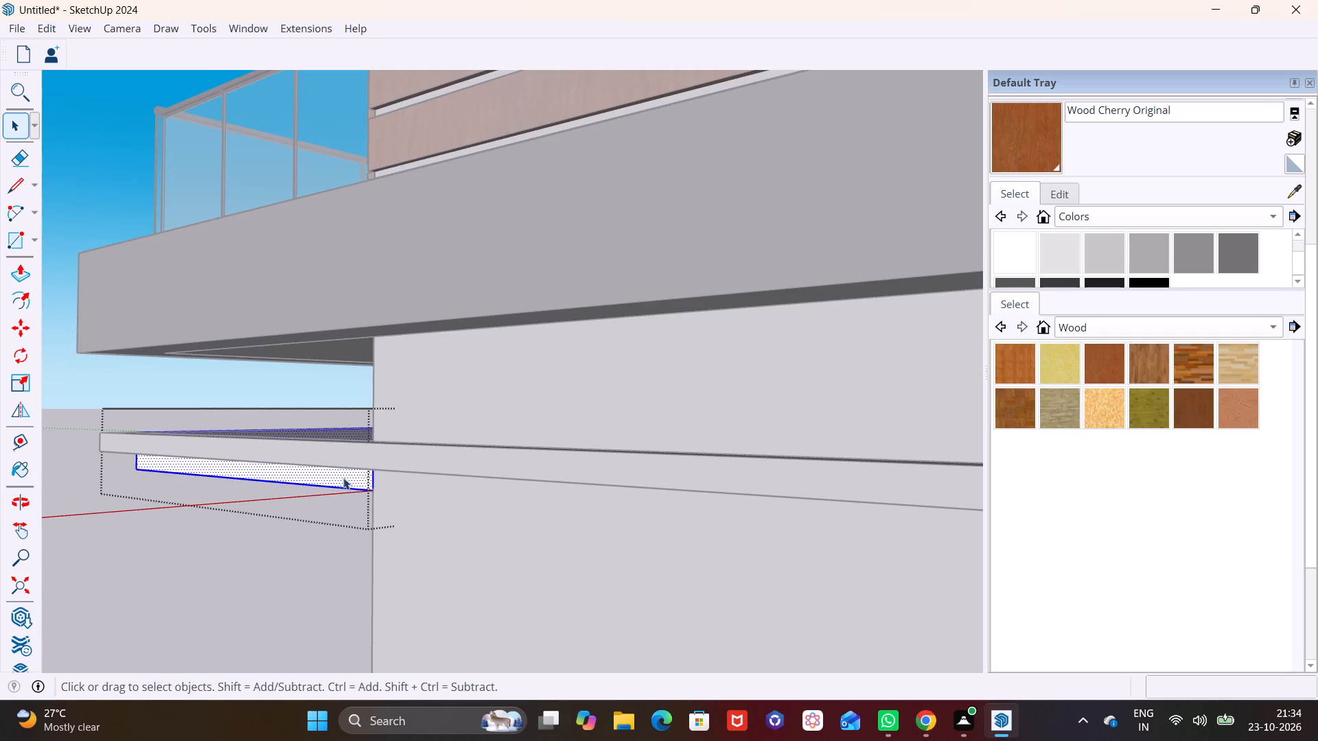
click(16, 268)
click(308, 471)
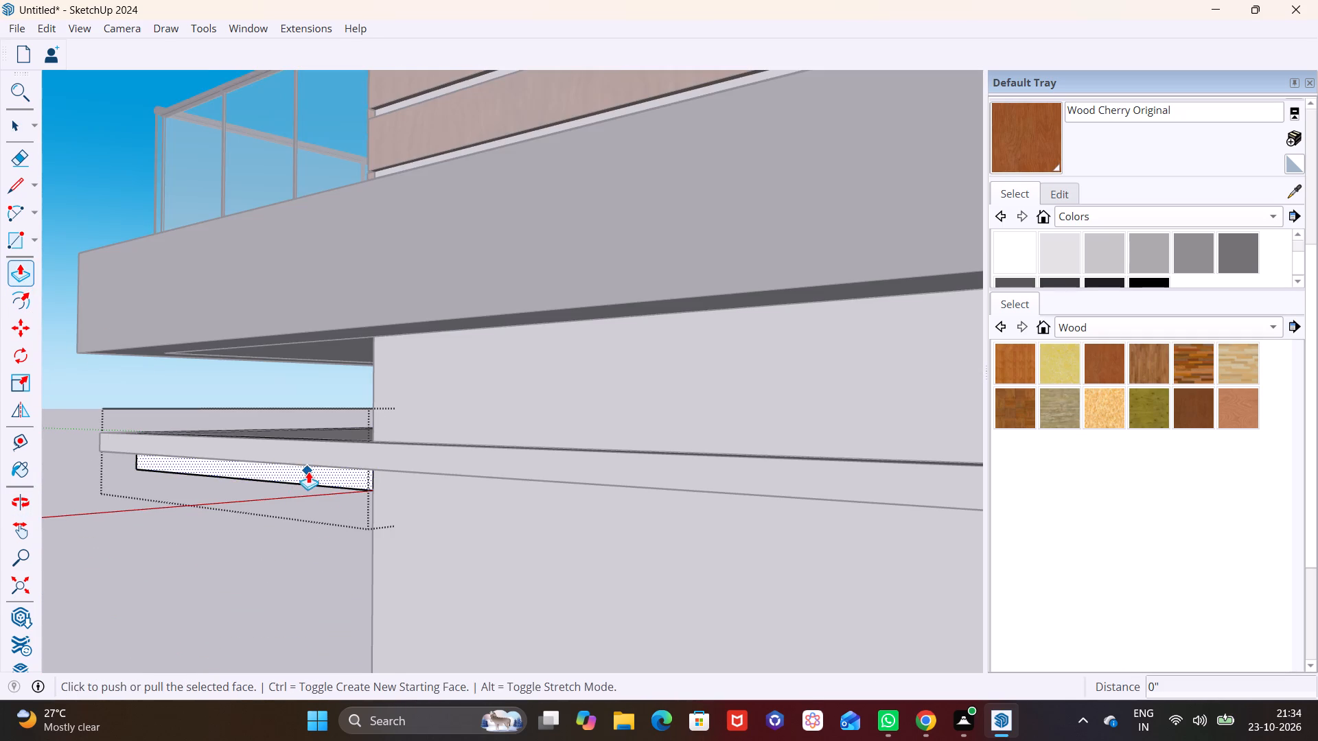
click(294, 466)
Push/Pull the end face of the lowest-storey slab's widened part along the side wall to the extended edge band's end, and close the slab.
scroll(372, 458, up, 1)
middle_drag(372, 458, 447, 470)
key(space)
click(403, 489)
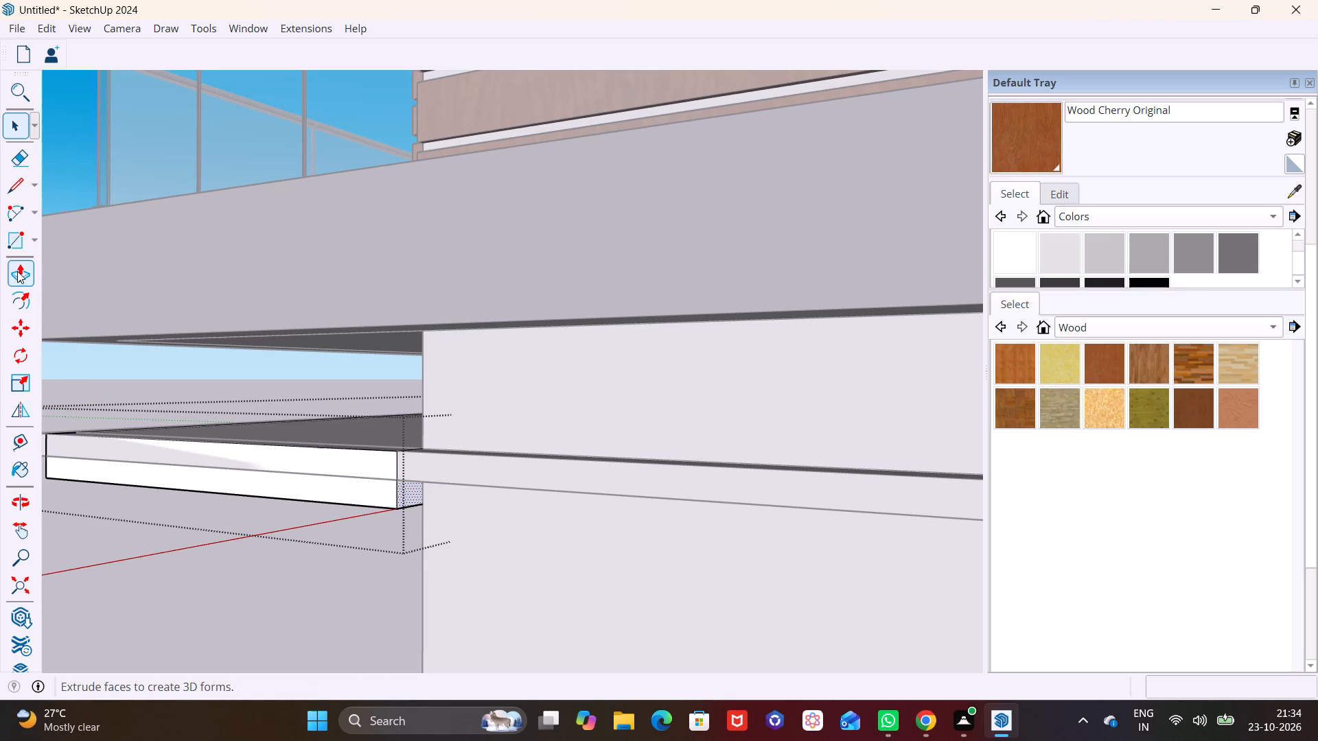
click(17, 271)
drag(402, 493, 410, 493)
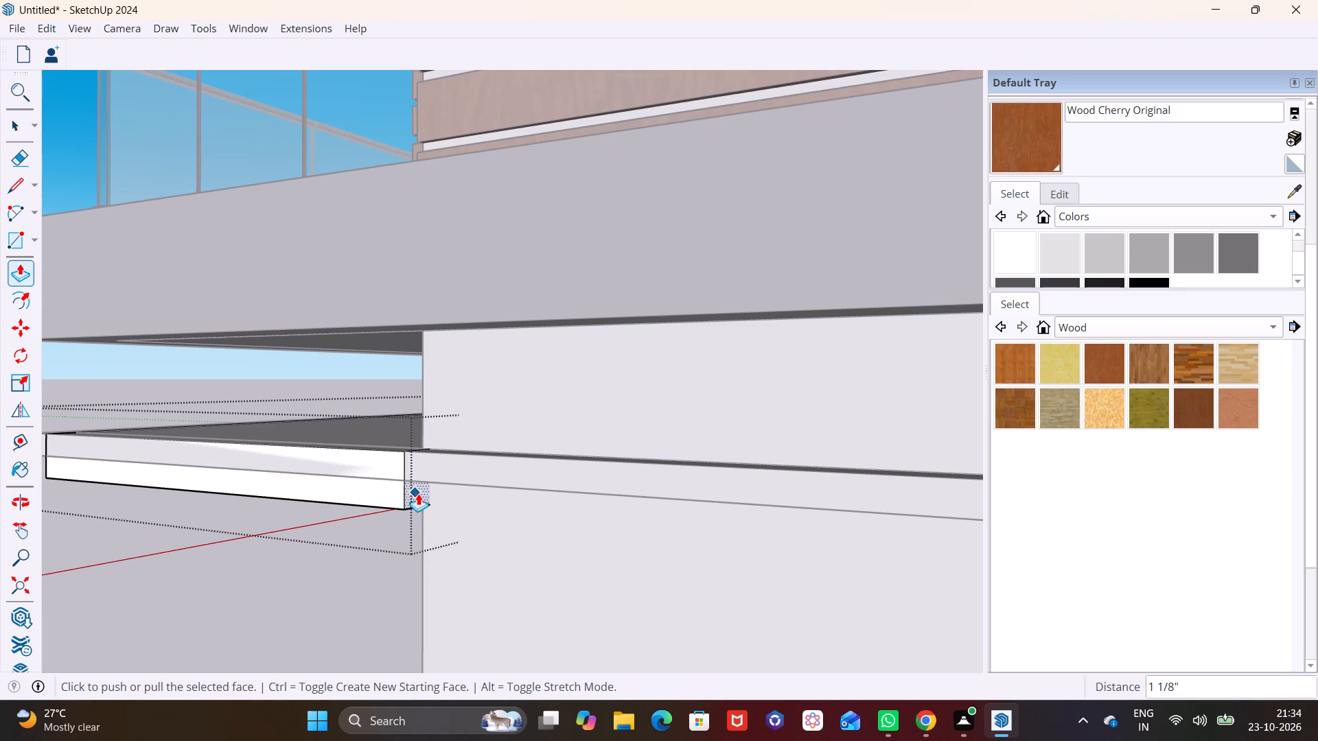
drag(419, 494, 610, 537)
scroll(607, 537, down, 6)
shift+middle_drag(596, 530, 459, 526)
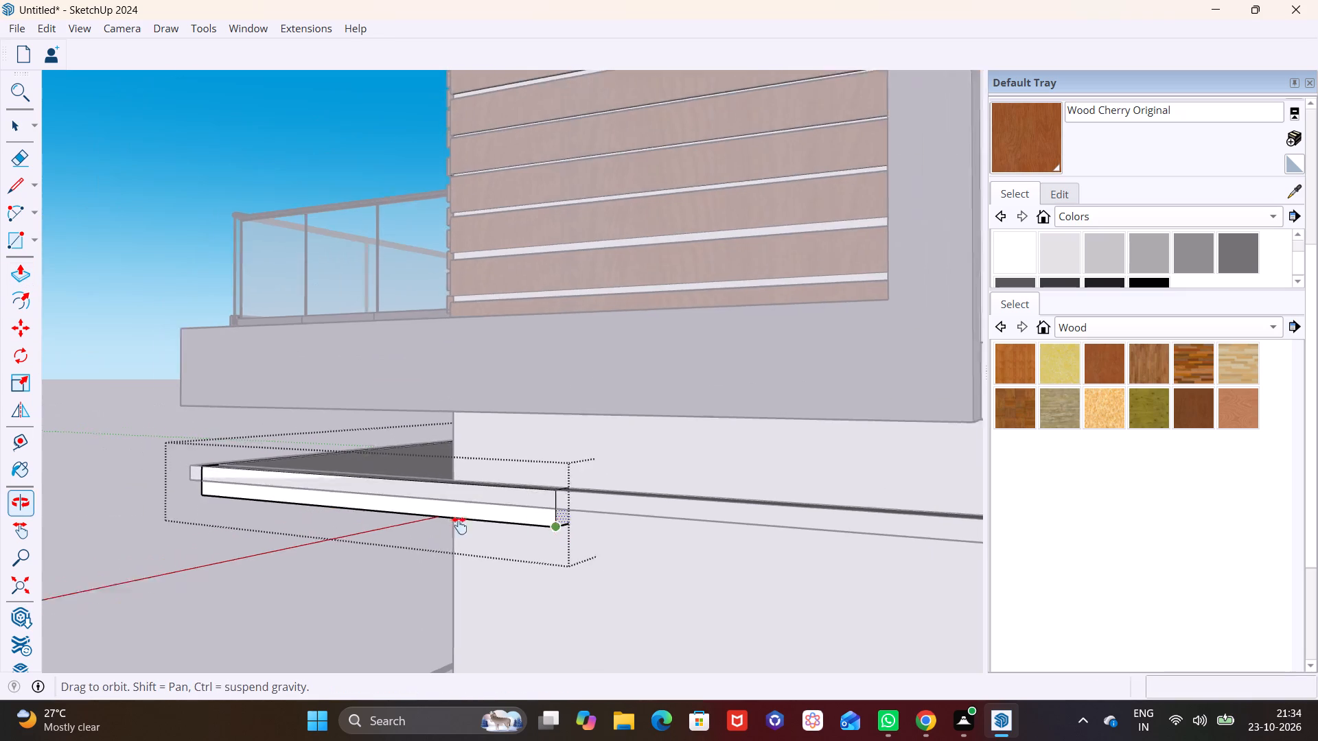
shift+middle_drag(459, 526, 0, 526)
scroll(44, 515, down, 2)
shift+middle_drag(124, 521, 252, 506)
shift+scroll(156, 522, down, 1)
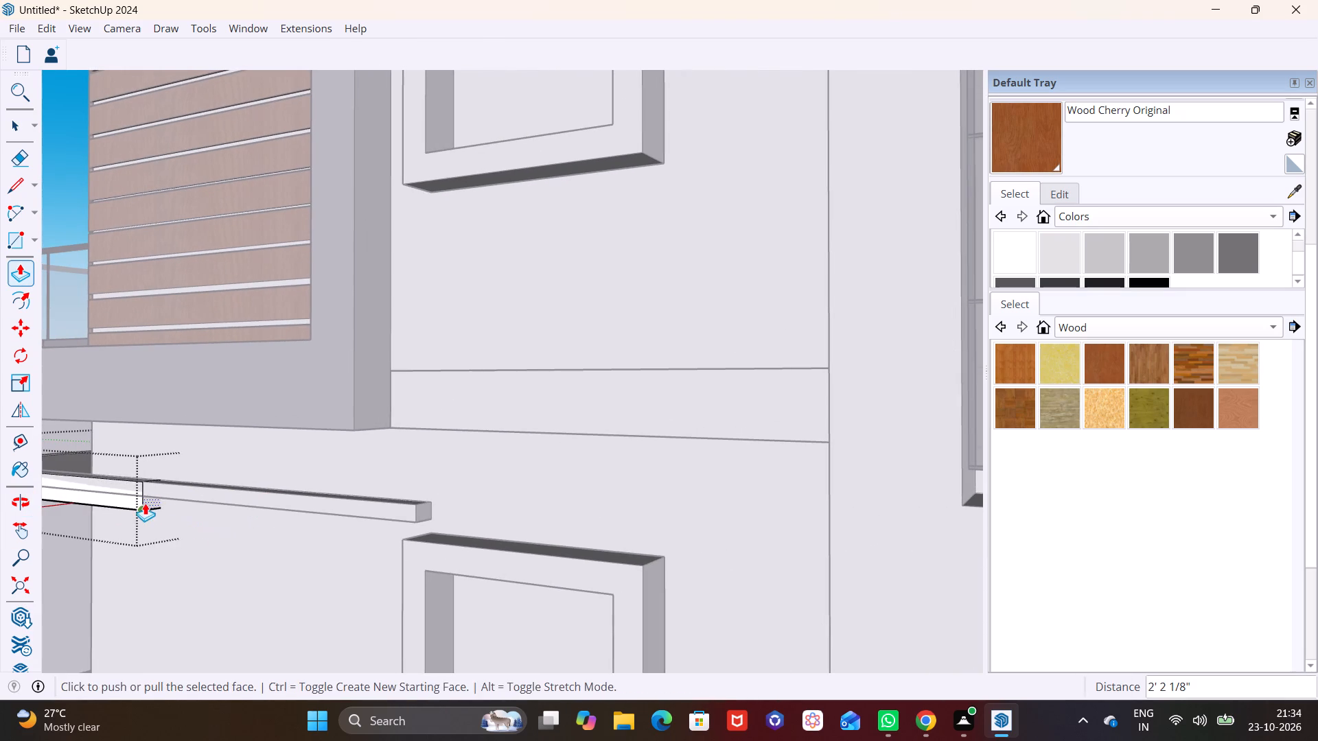
drag(145, 503, 413, 545)
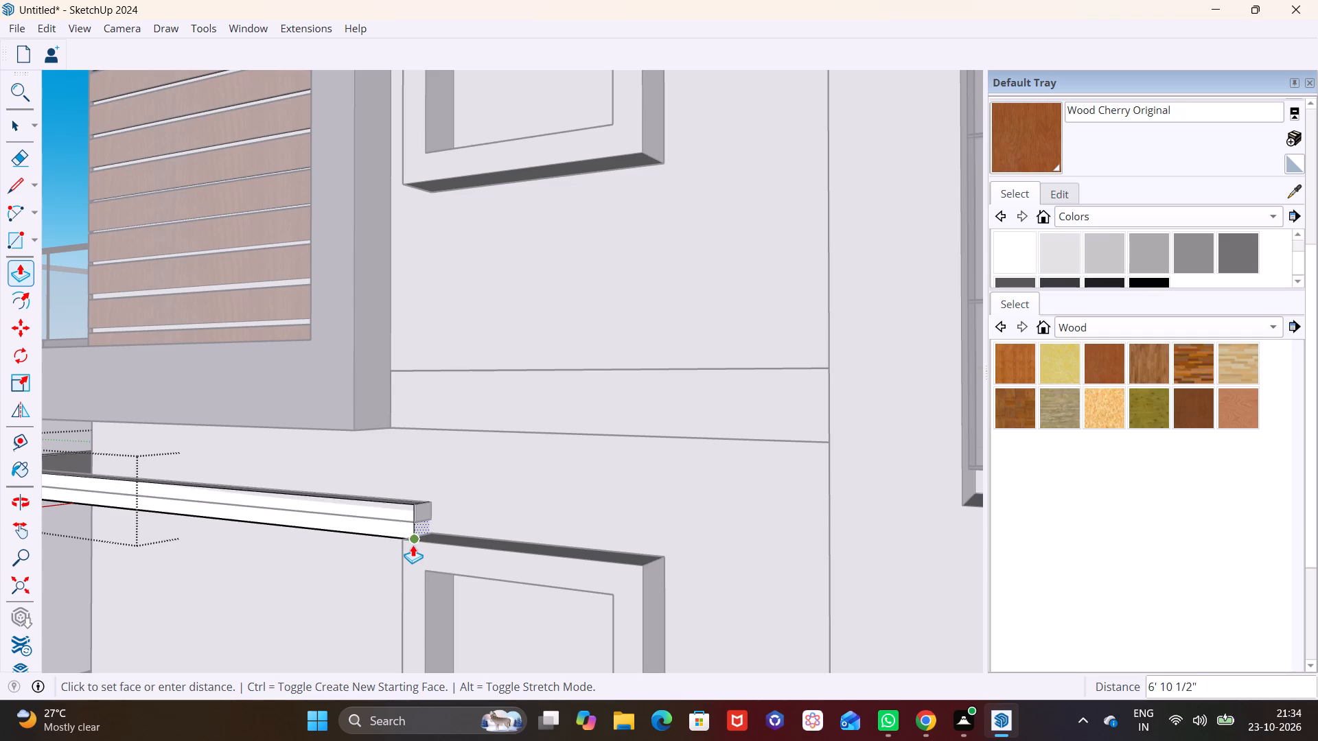
click(413, 545)
key(space)
key(space)
click(256, 550)
shift+middle_drag(184, 520, 190, 522)
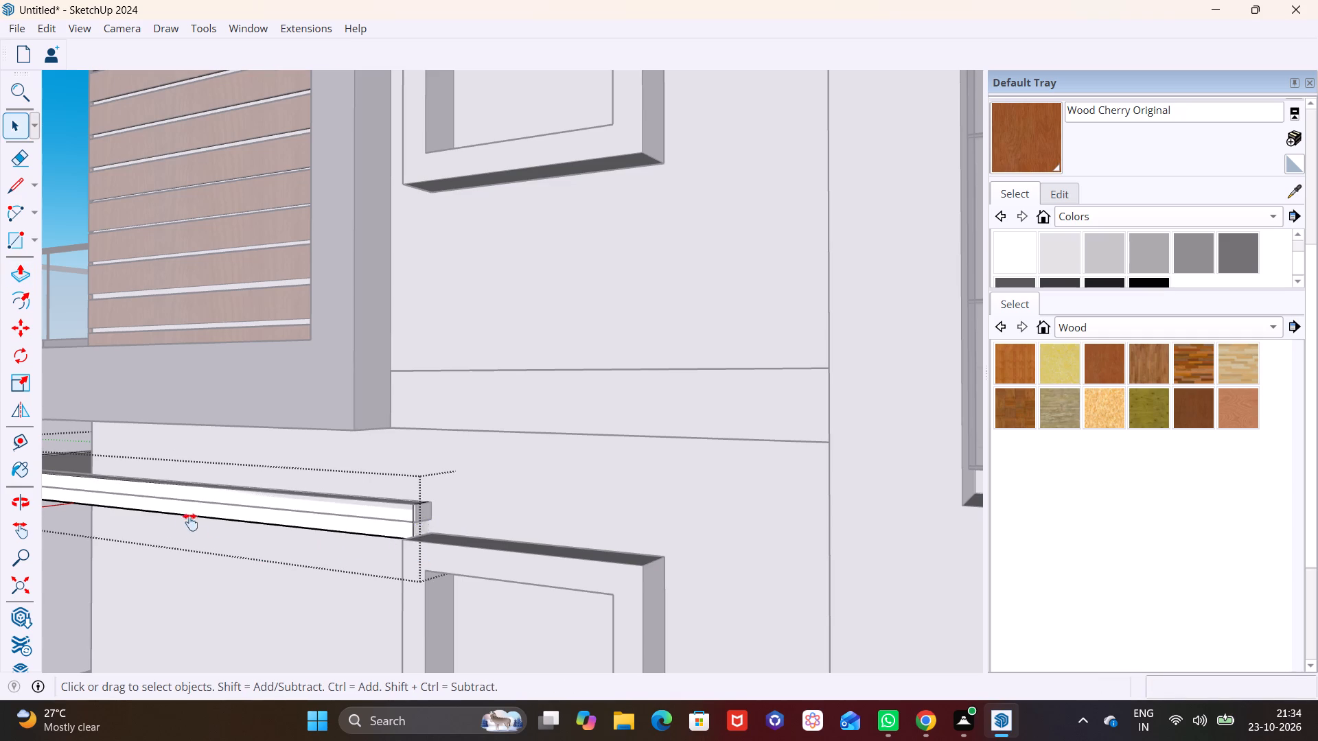
shift+middle_drag(190, 522, 340, 523)
click(157, 562)
Push/Pull the outer side face of the lowest-storey edge band outward so it projects past the widened canopy slab.
middle_drag(146, 468, 315, 497)
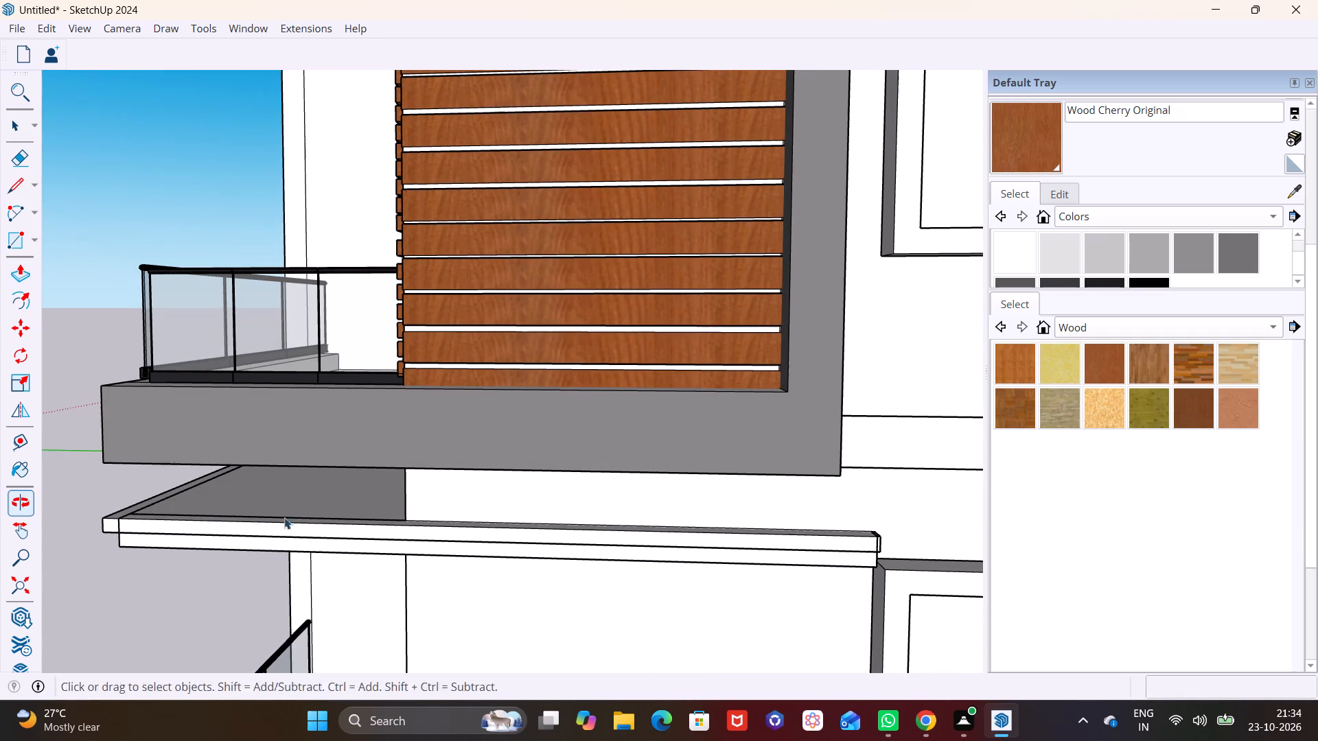
click(179, 527)
middle_drag(166, 529, 51, 570)
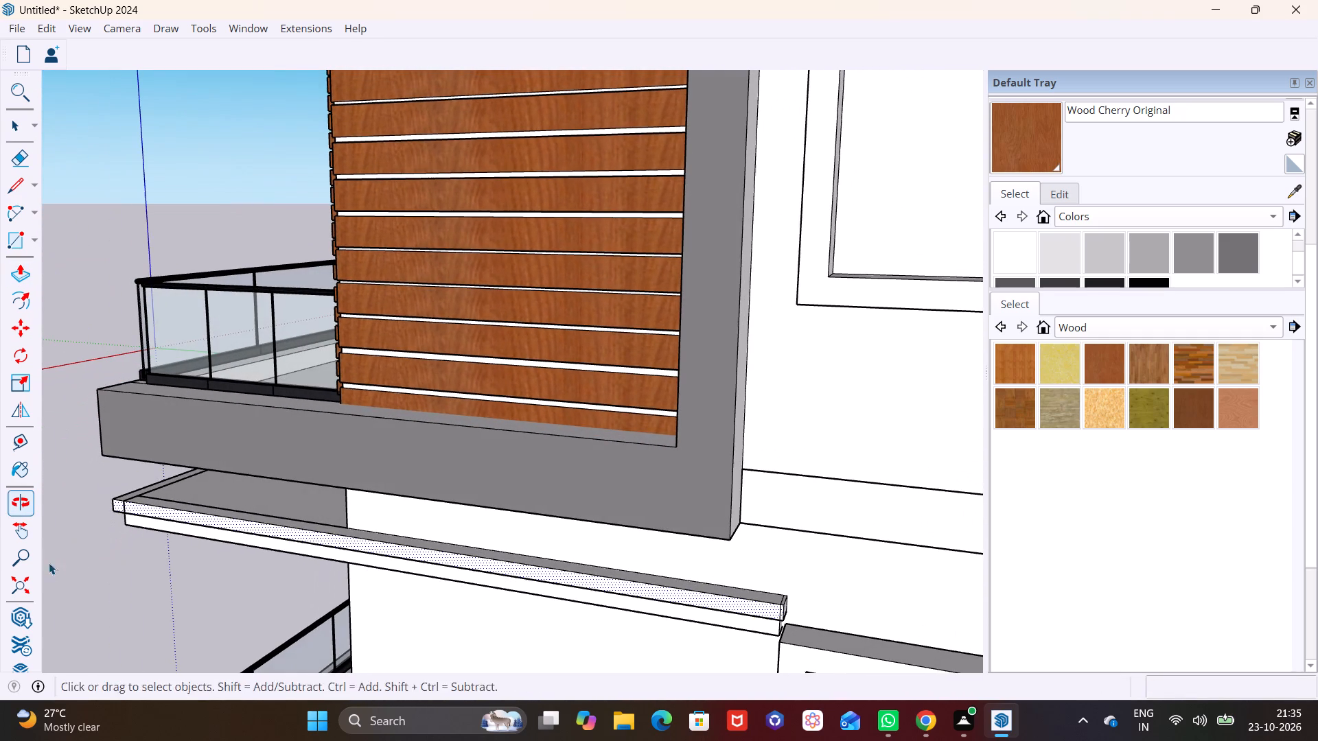
click(24, 261)
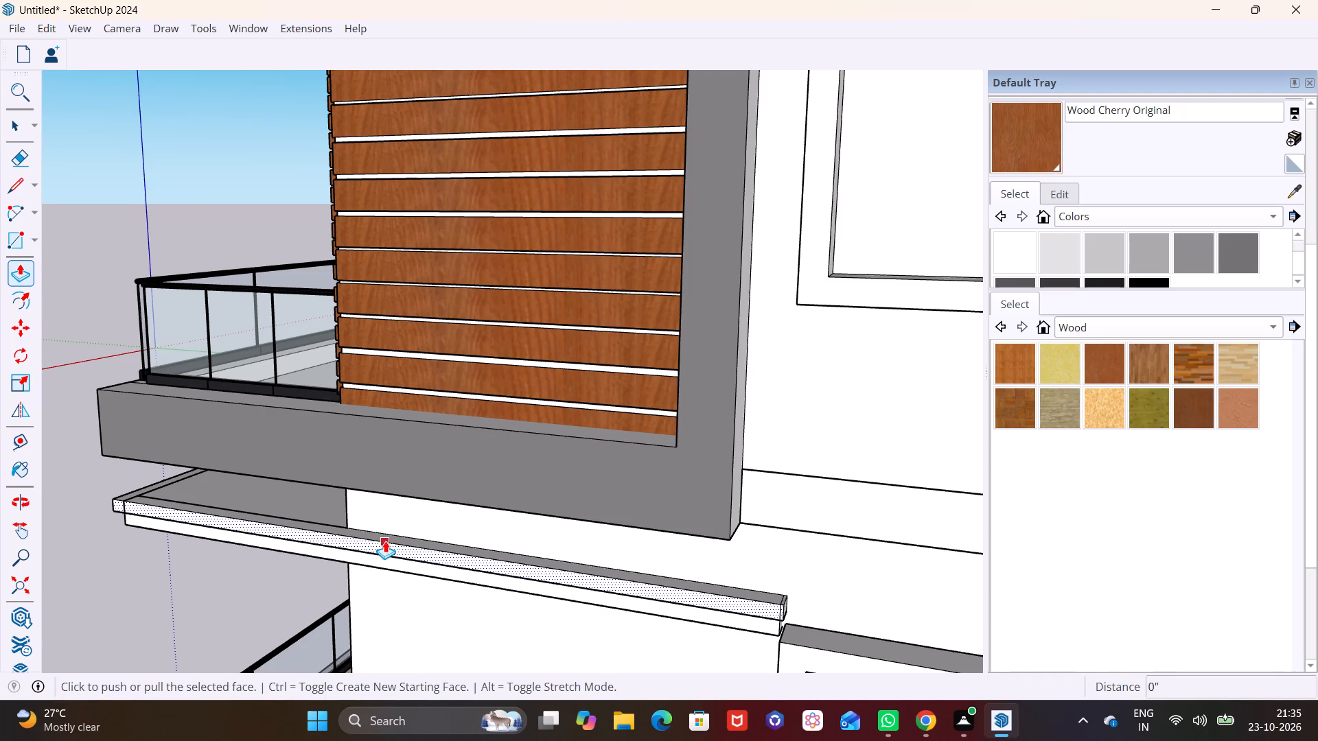
click(384, 548)
click(370, 549)
key(space)
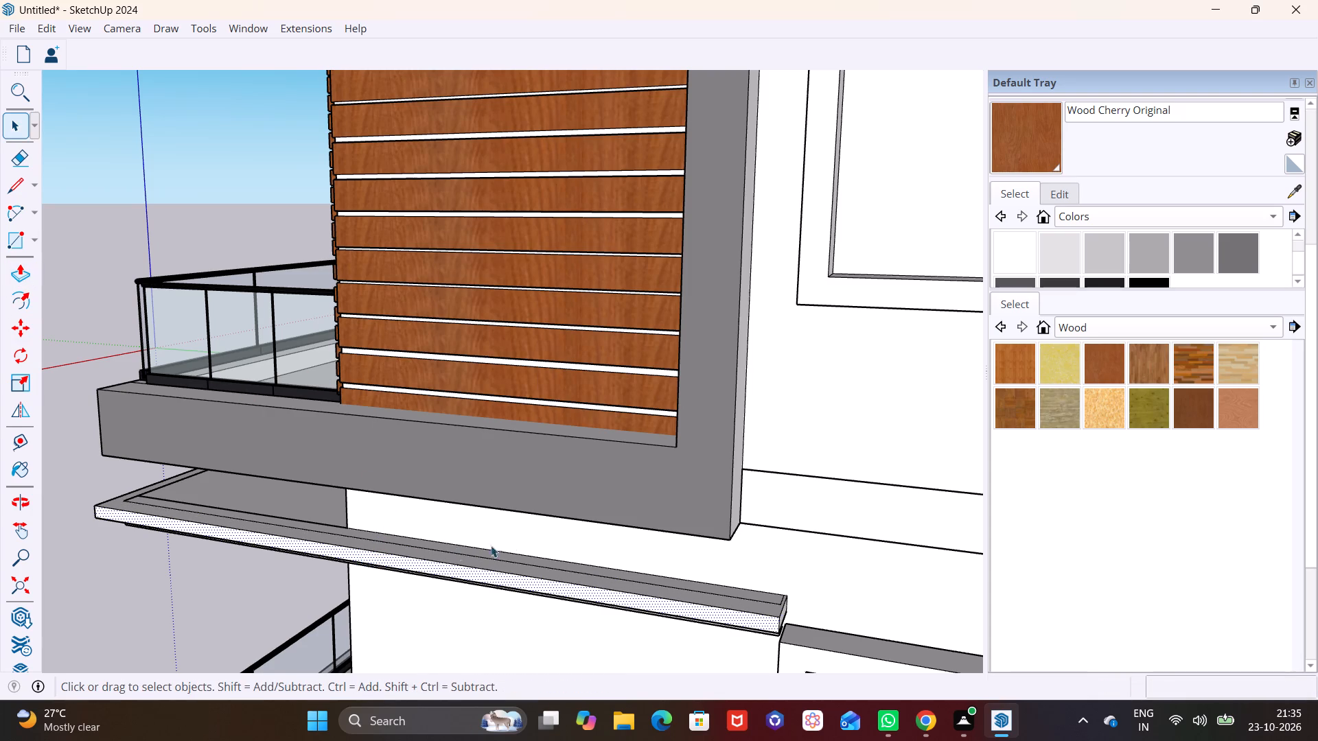
drag(509, 539, 516, 536)
Open the top-storey canopy slab for editing and Push/Pull its side face below the edge band outward past the side wall.
middle_drag(388, 567, 581, 403)
scroll(546, 429, down, 10)
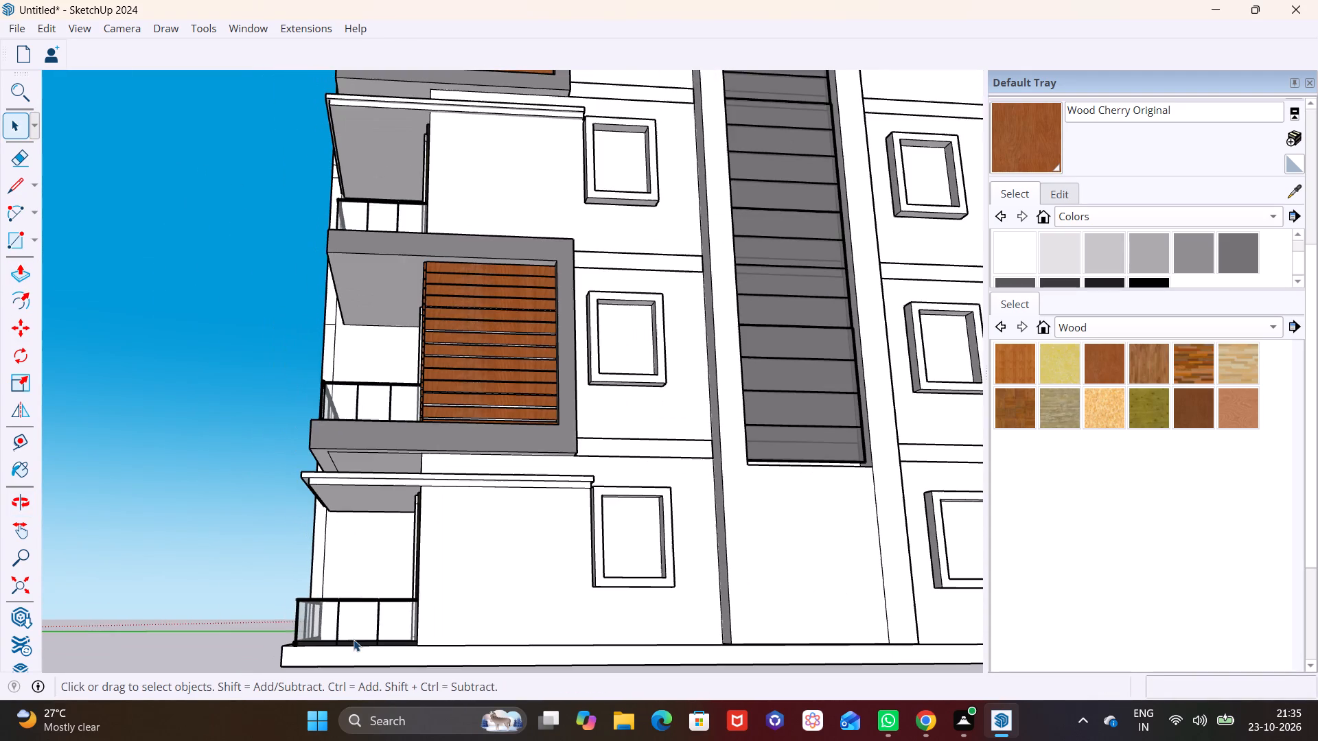
scroll(340, 176, down, 4)
shift+middle_drag(417, 270, 441, 598)
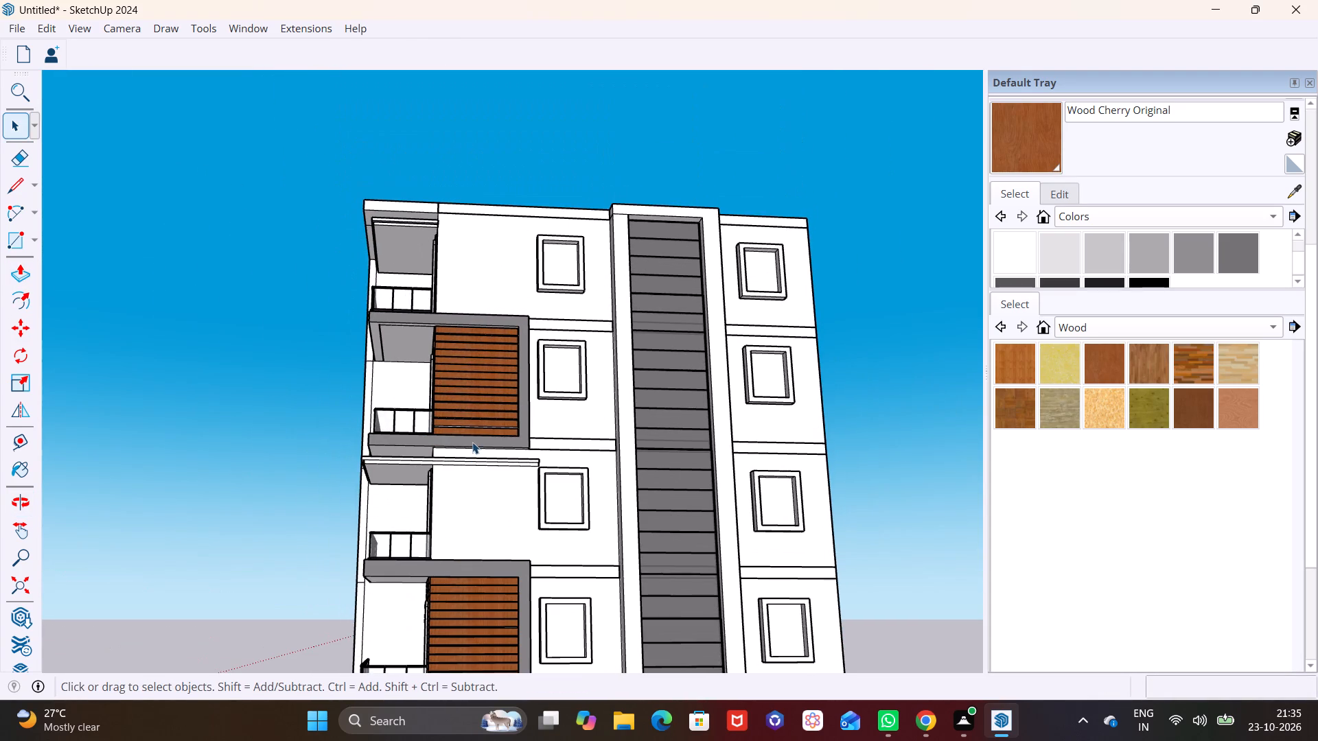
middle_drag(472, 439, 492, 620)
shift+middle_drag(494, 410, 367, 545)
scroll(338, 395, up, 4)
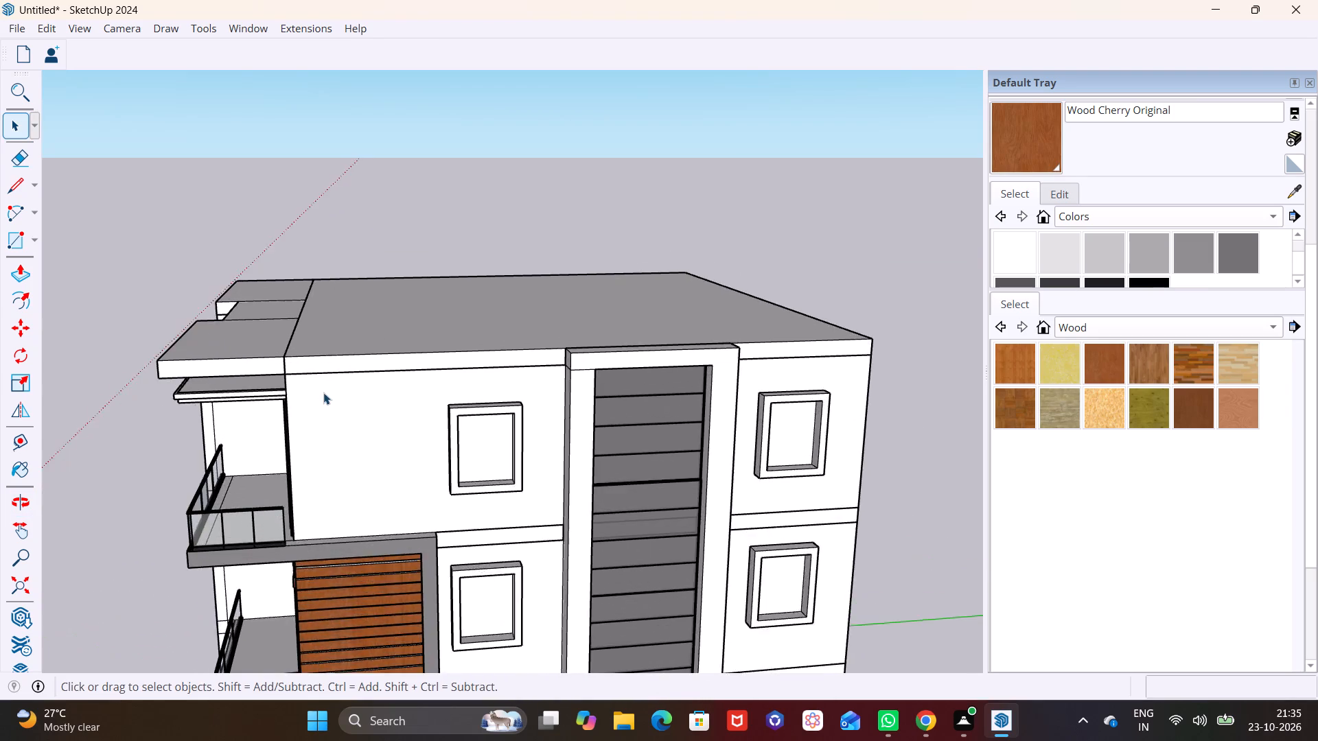
scroll(323, 392, up, 13)
middle_click(308, 401)
middle_drag(292, 404, 154, 425)
scroll(137, 392, up, 3)
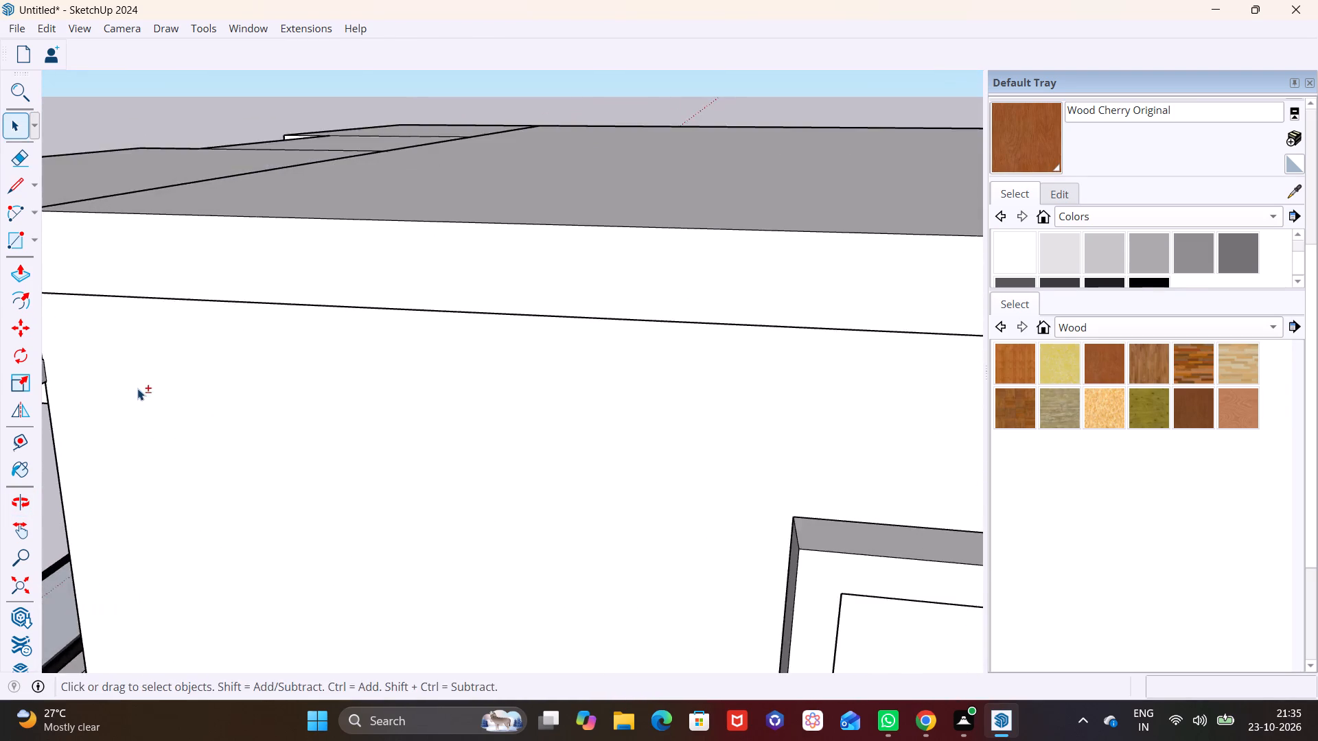
shift+middle_drag(167, 382, 494, 336)
shift+scroll(494, 336, down, 1)
scroll(393, 356, up, 3)
shift+middle_drag(387, 348, 704, 275)
scroll(597, 293, up, 1)
middle_drag(596, 293, 586, 250)
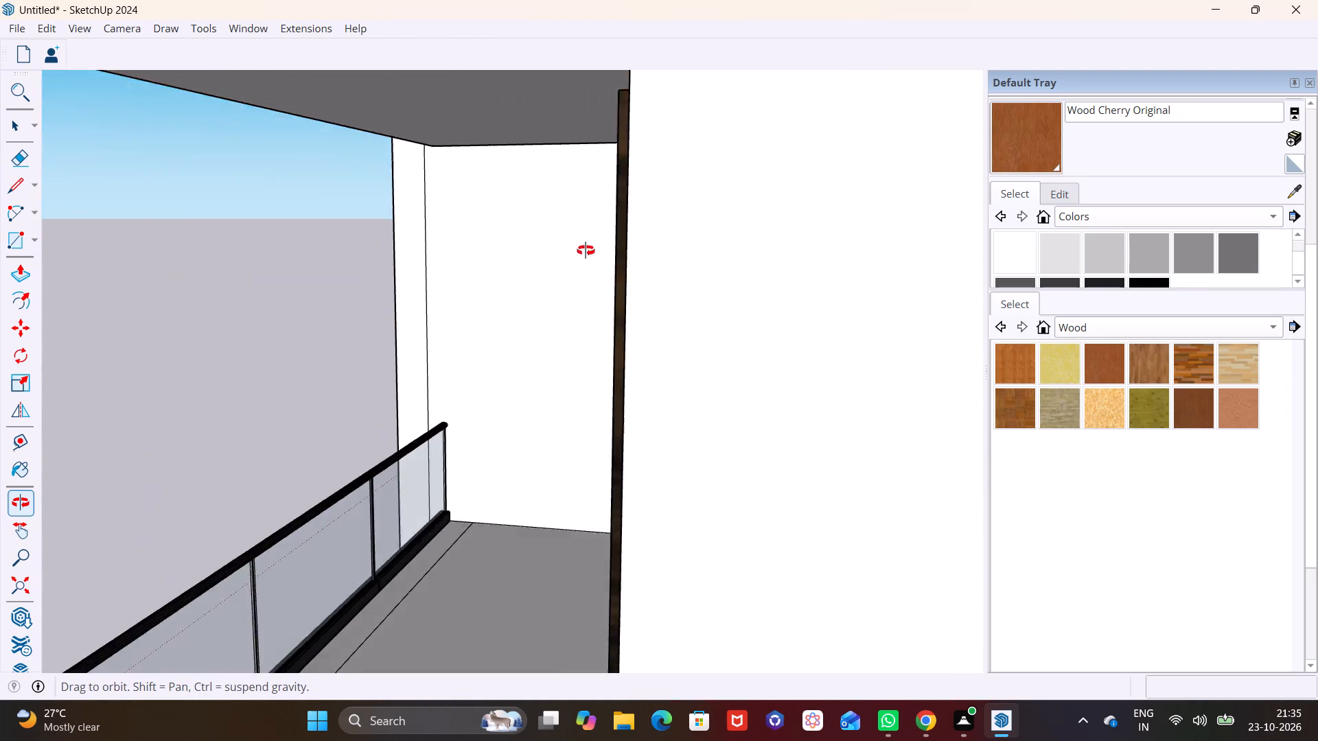
middle_drag(586, 250, 590, 270)
shift+middle_drag(603, 260, 582, 438)
middle_drag(581, 438, 624, 294)
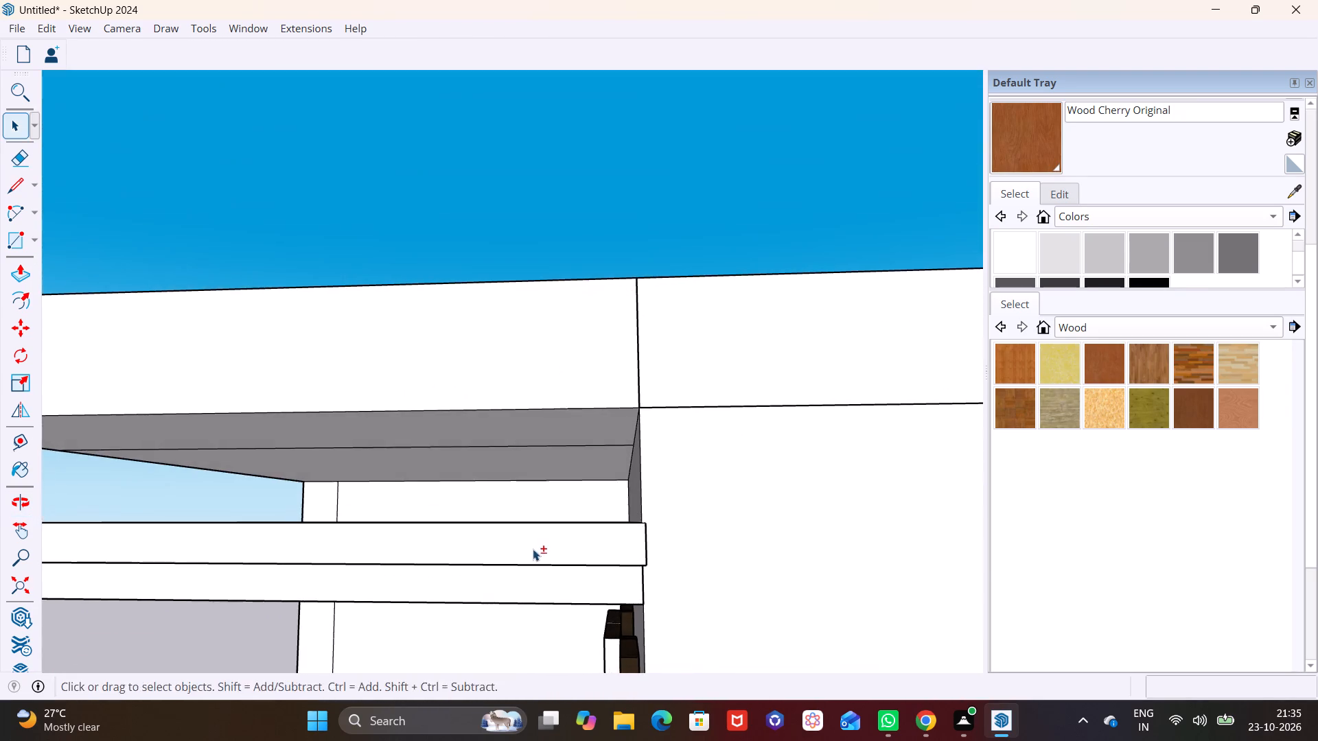
shift+middle_drag(520, 548, 551, 342)
middle_click(501, 388)
double_click(494, 397)
drag(495, 395, 502, 393)
click(509, 388)
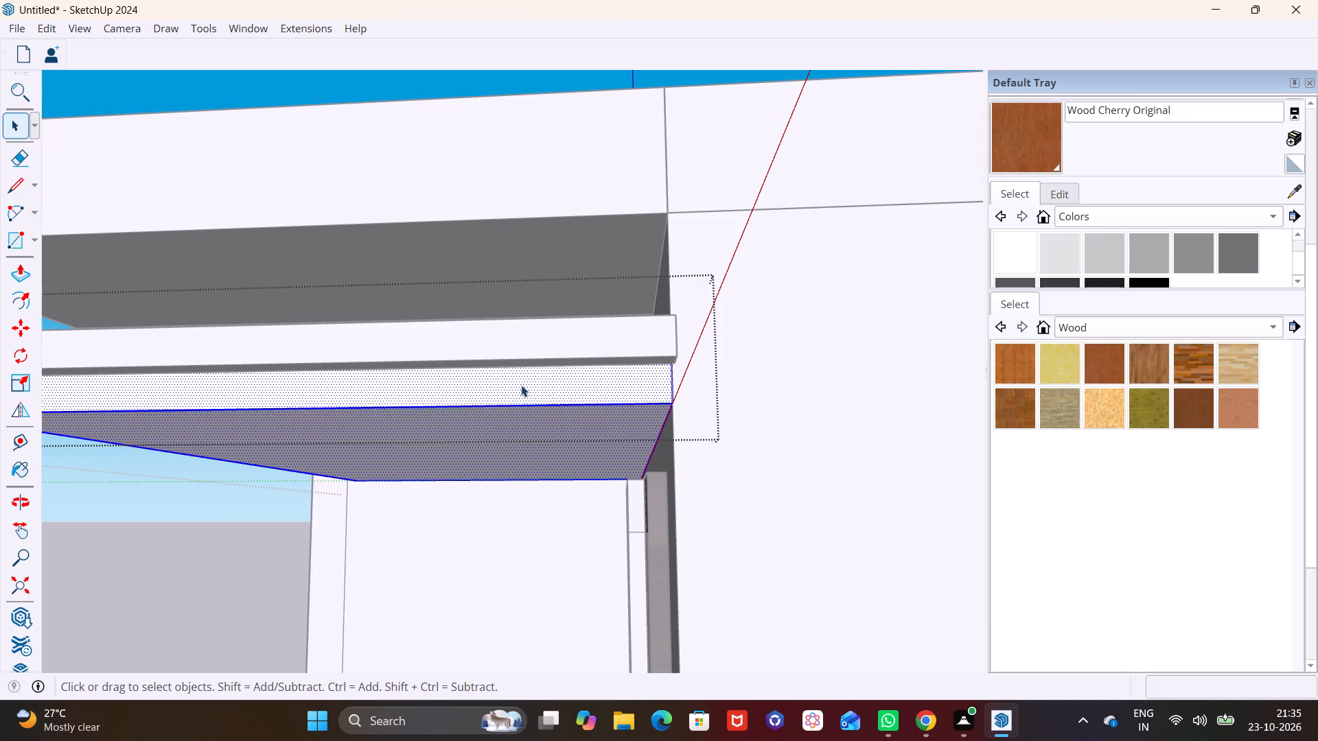
middle_drag(611, 381, 356, 482)
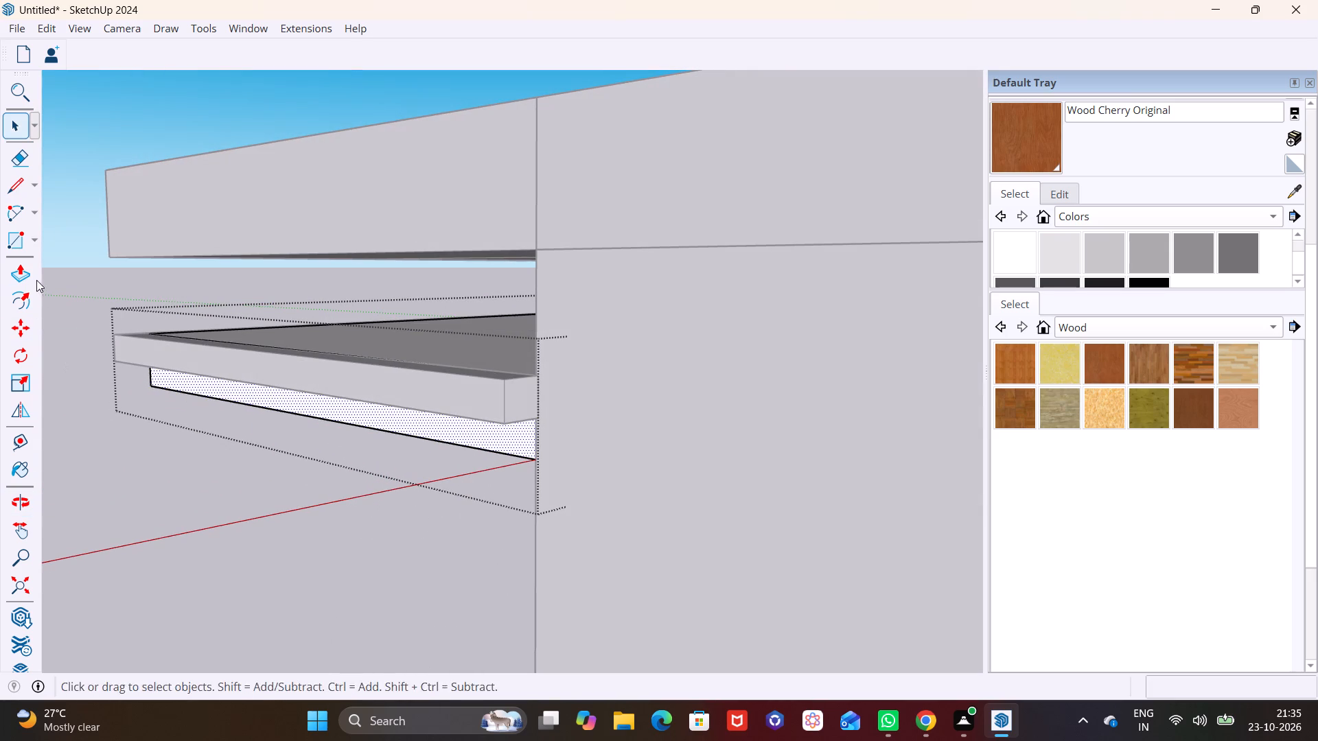
click(29, 275)
click(522, 445)
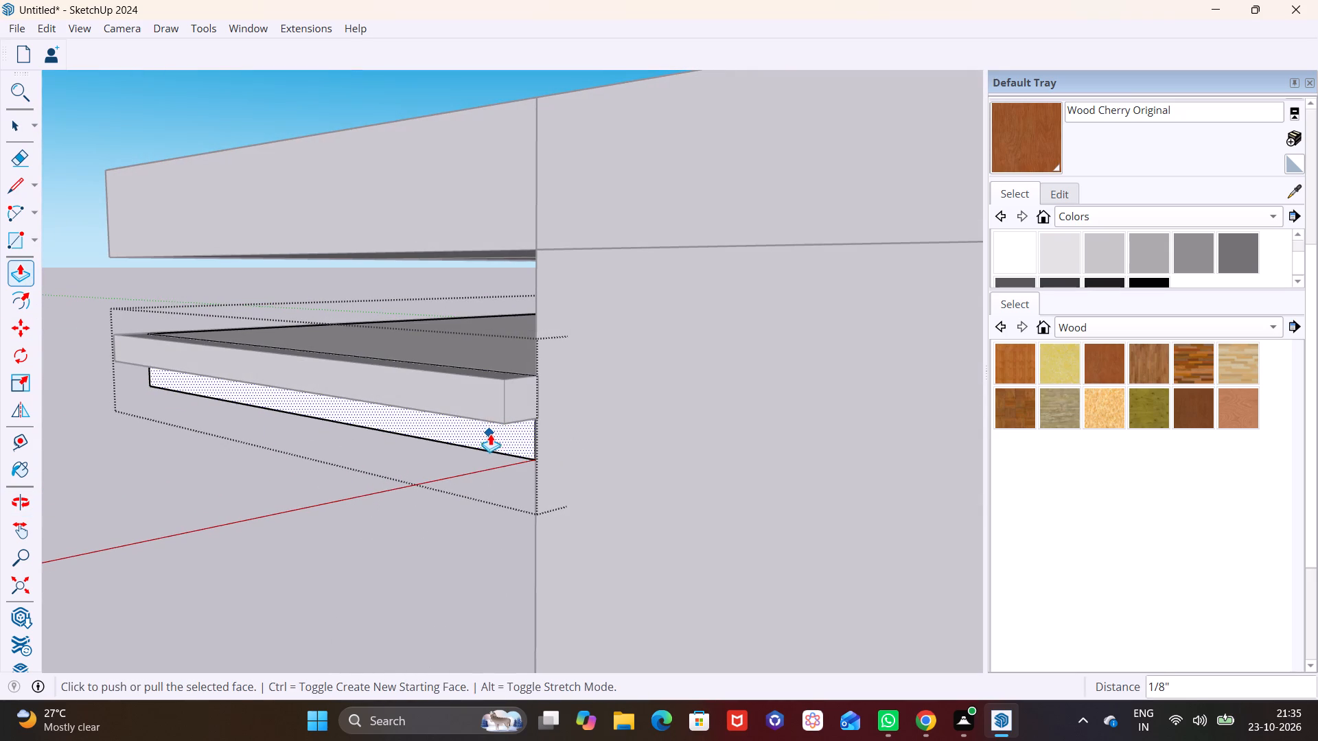
drag(492, 434, 476, 434)
click(476, 421)
click(509, 443)
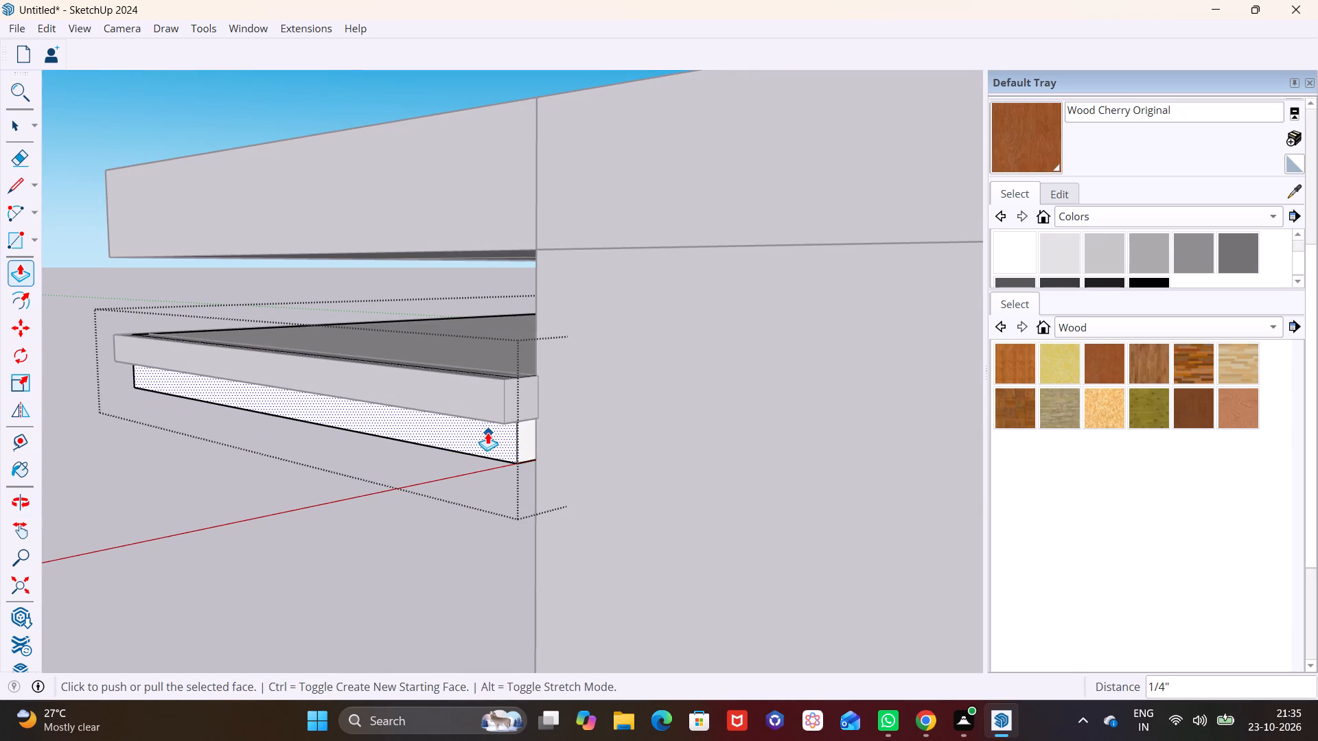
click(482, 425)
middle_drag(502, 449, 485, 443)
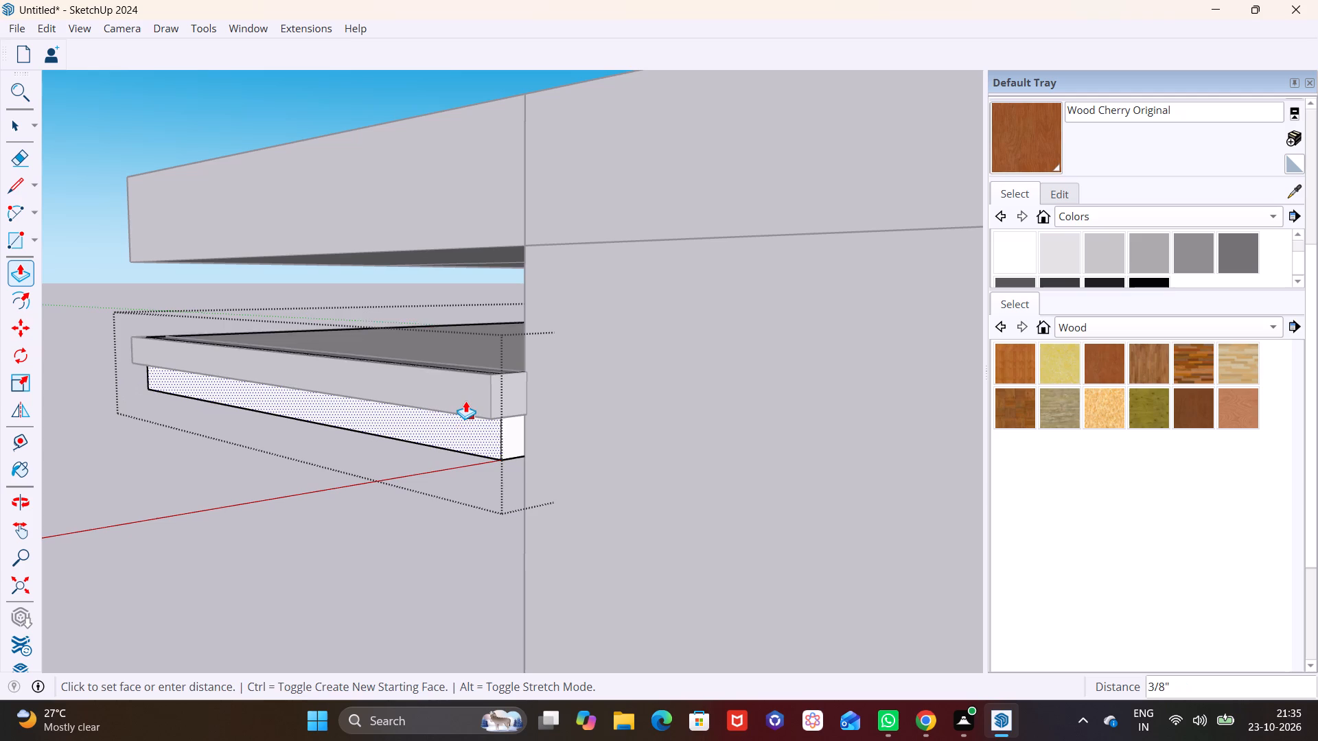
click(455, 413)
key(space)
click(740, 460)
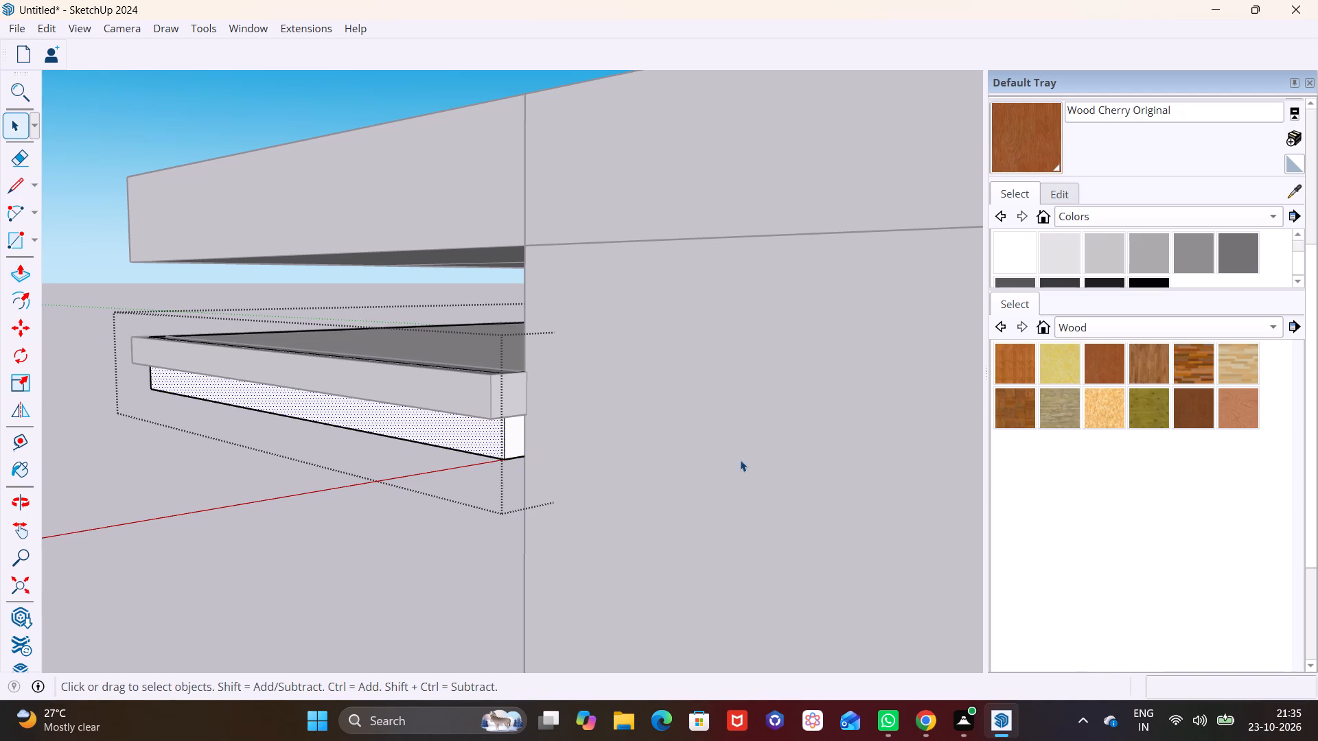
Push/Pull the top-storey slab's side face about 1 3/16" further outward from the side wall and close the slab.
scroll(584, 456, up, 4)
middle_drag(449, 437, 499, 370)
click(493, 375)
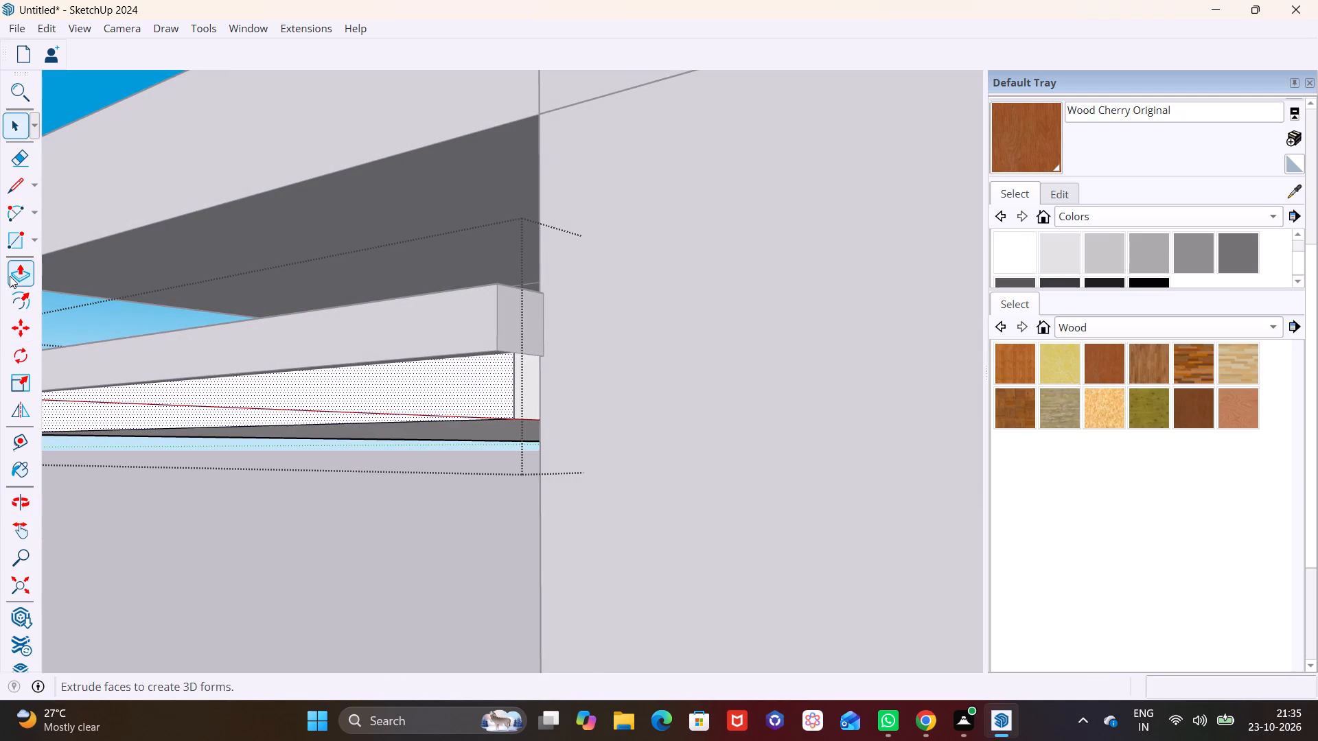
click(10, 276)
click(448, 399)
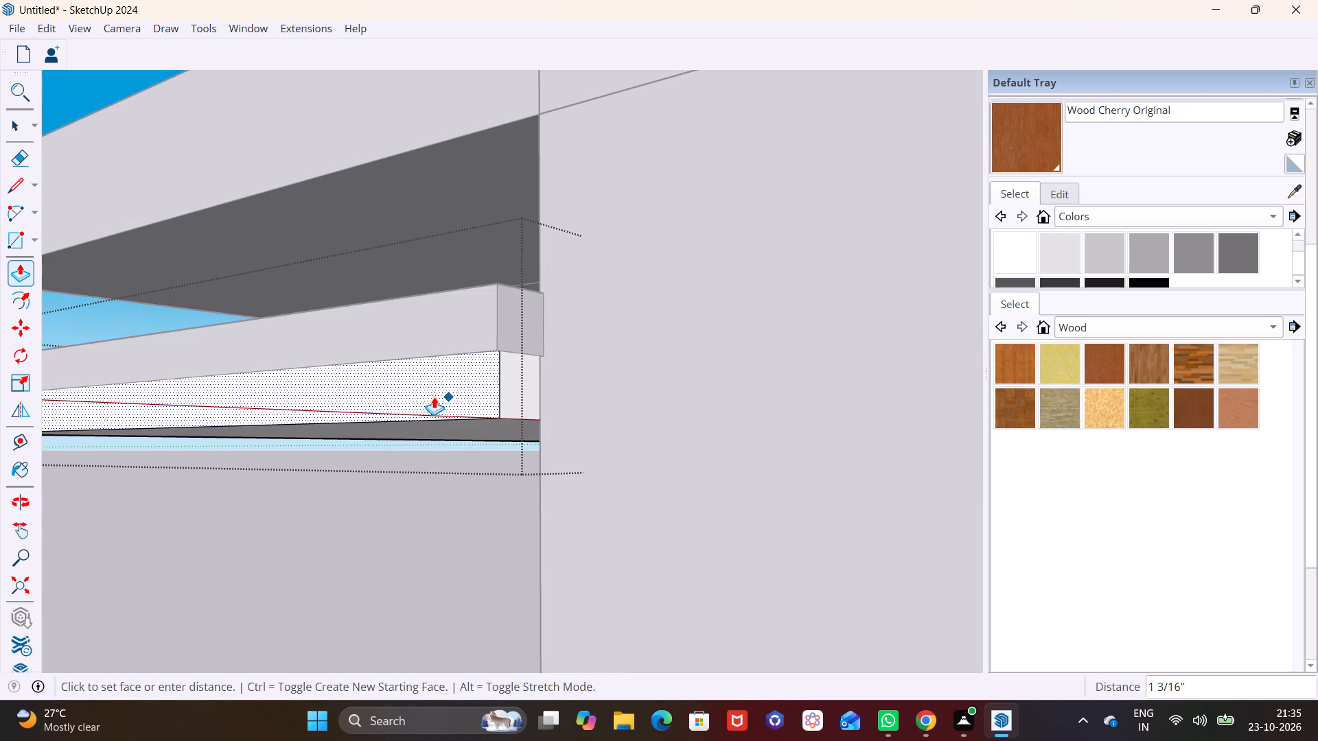
click(434, 397)
middle_drag(589, 422, 527, 519)
key(space)
click(408, 335)
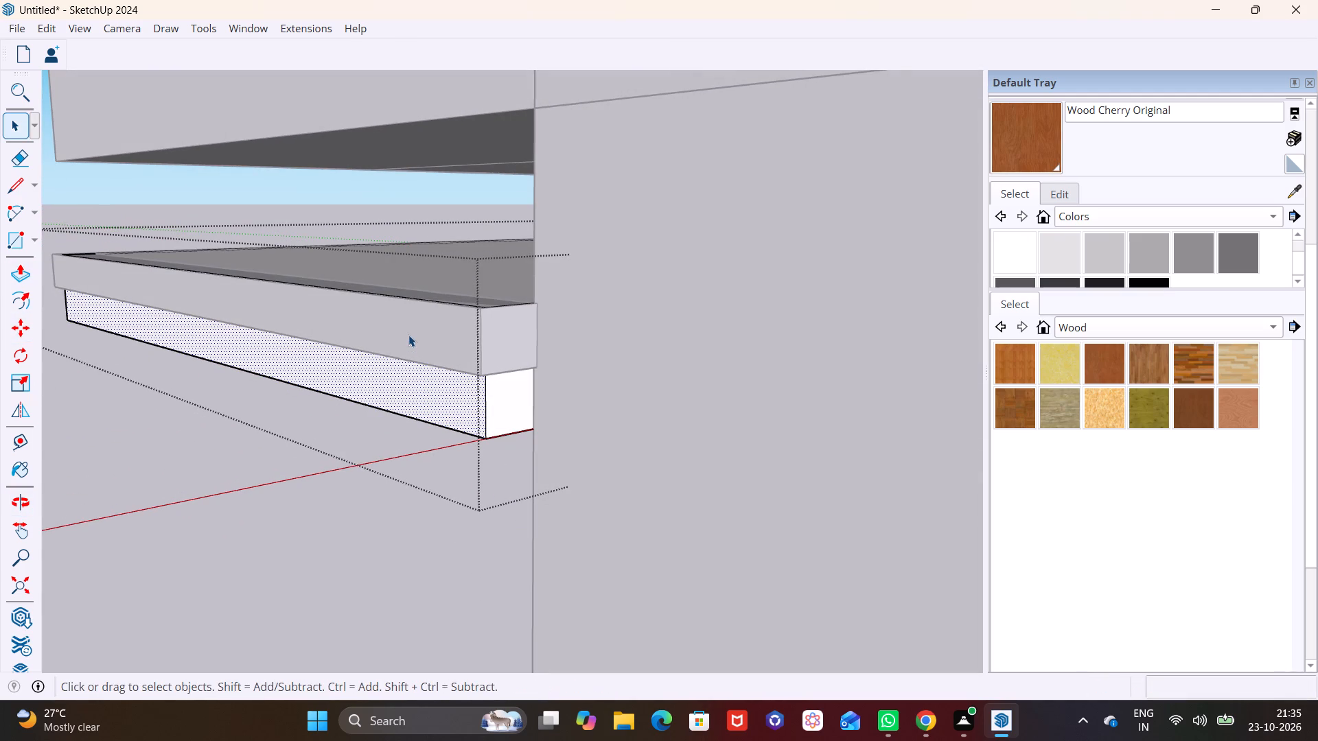
click(408, 340)
click(715, 546)
click(682, 430)
click(224, 586)
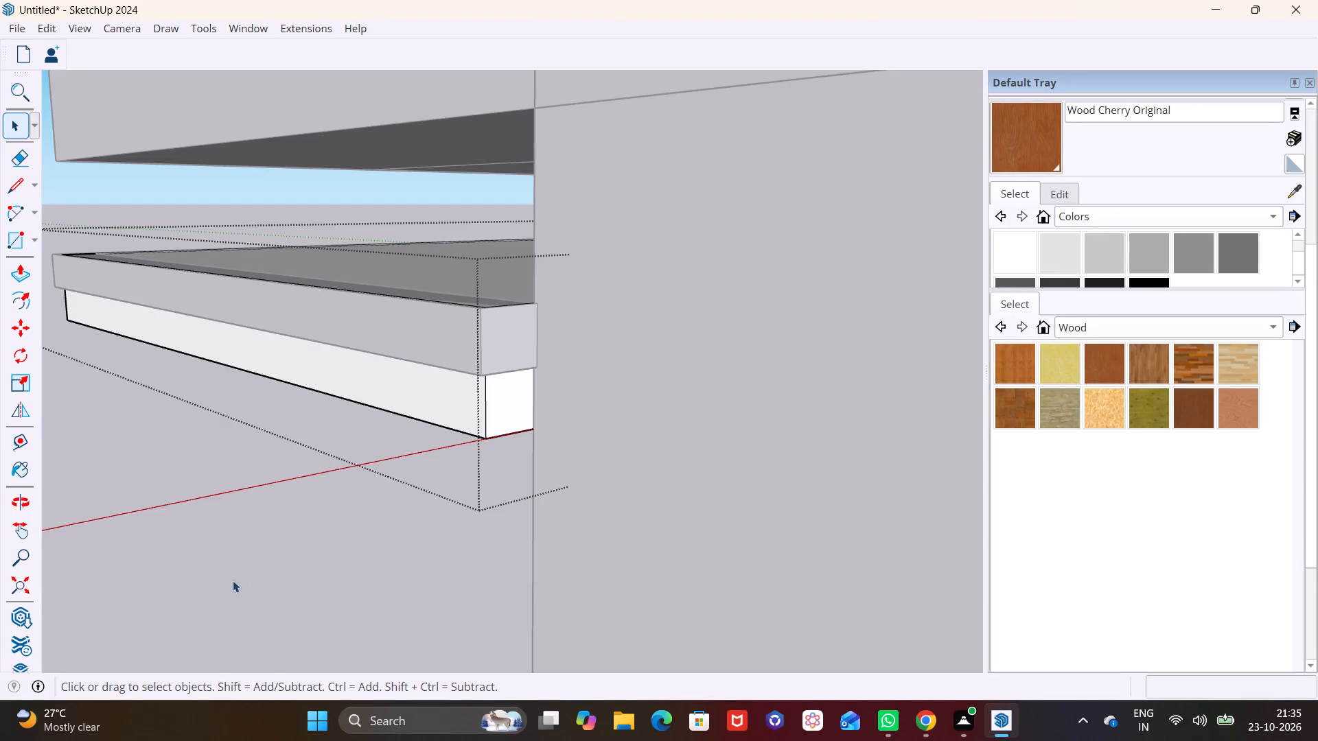
Push/Pull the outer side face of the top-storey edge band outward so it projects past the widened canopy slab.
click(380, 322)
click(28, 266)
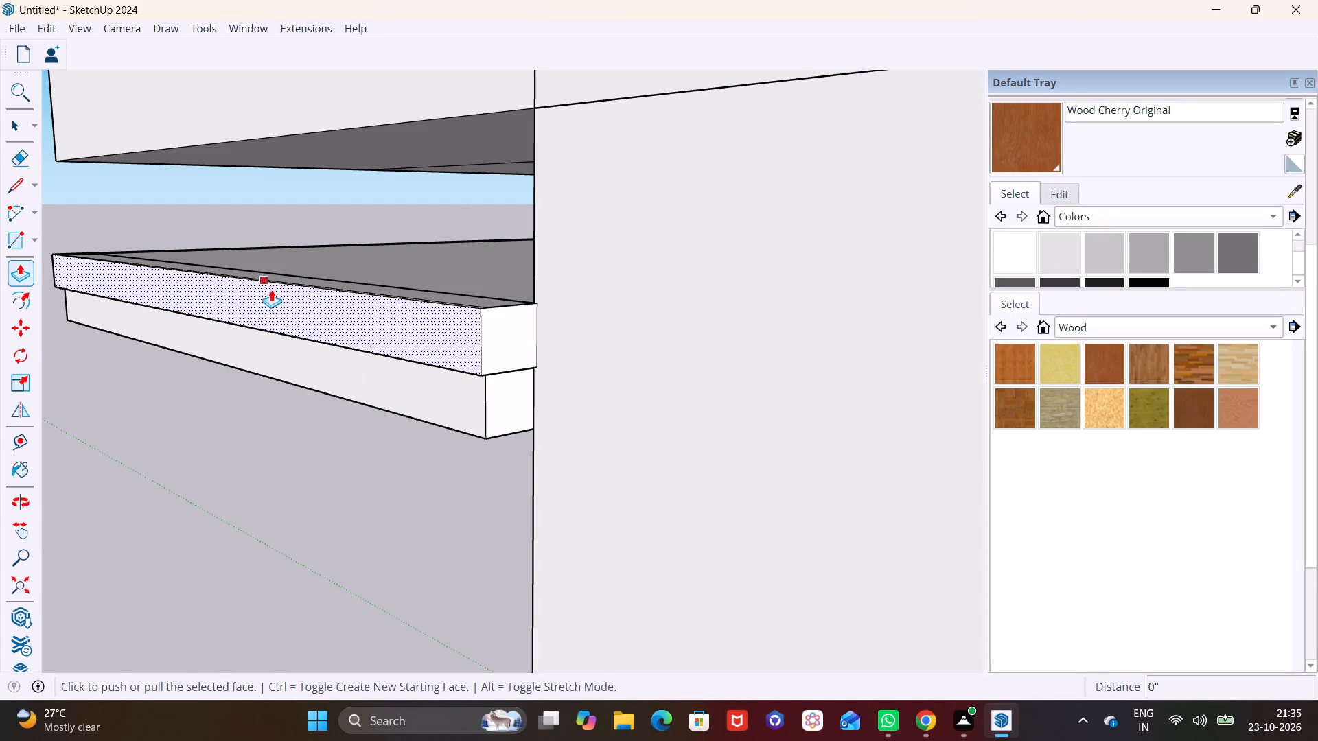
click(305, 318)
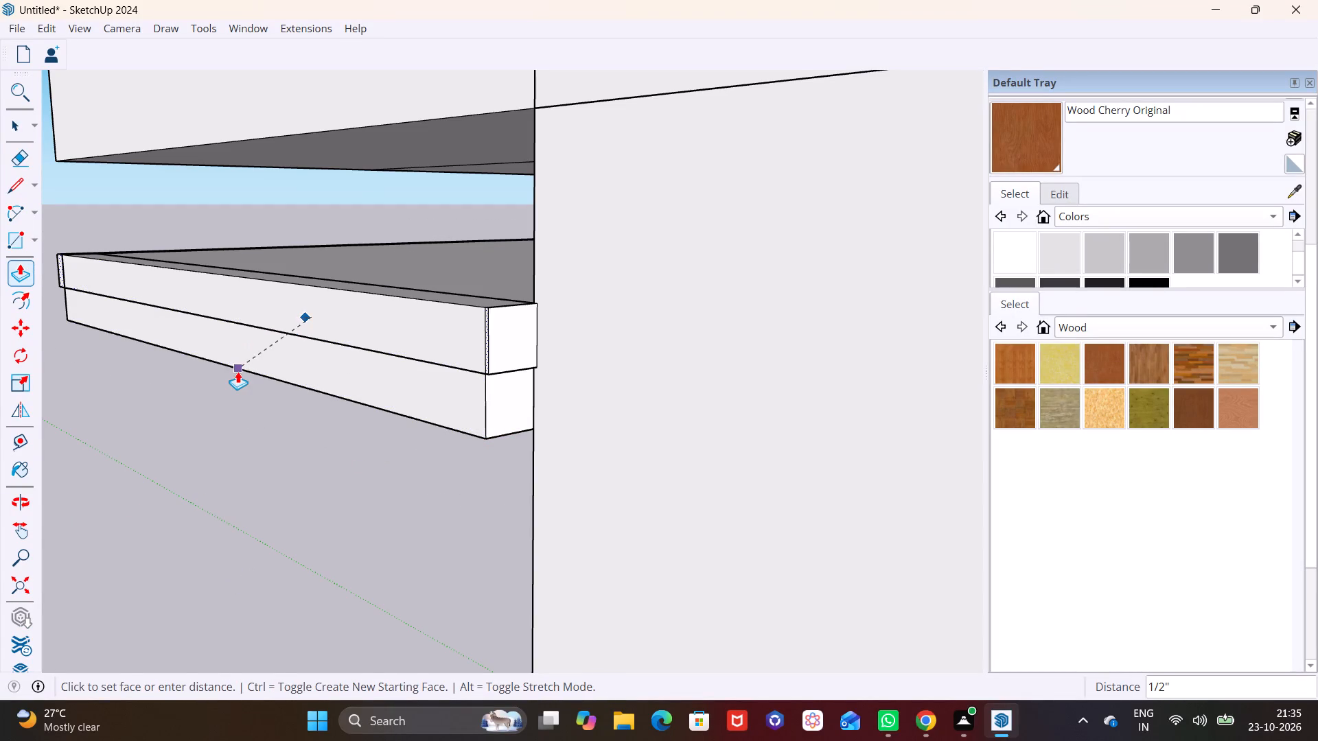
click(238, 371)
key(space)
click(344, 324)
click(22, 278)
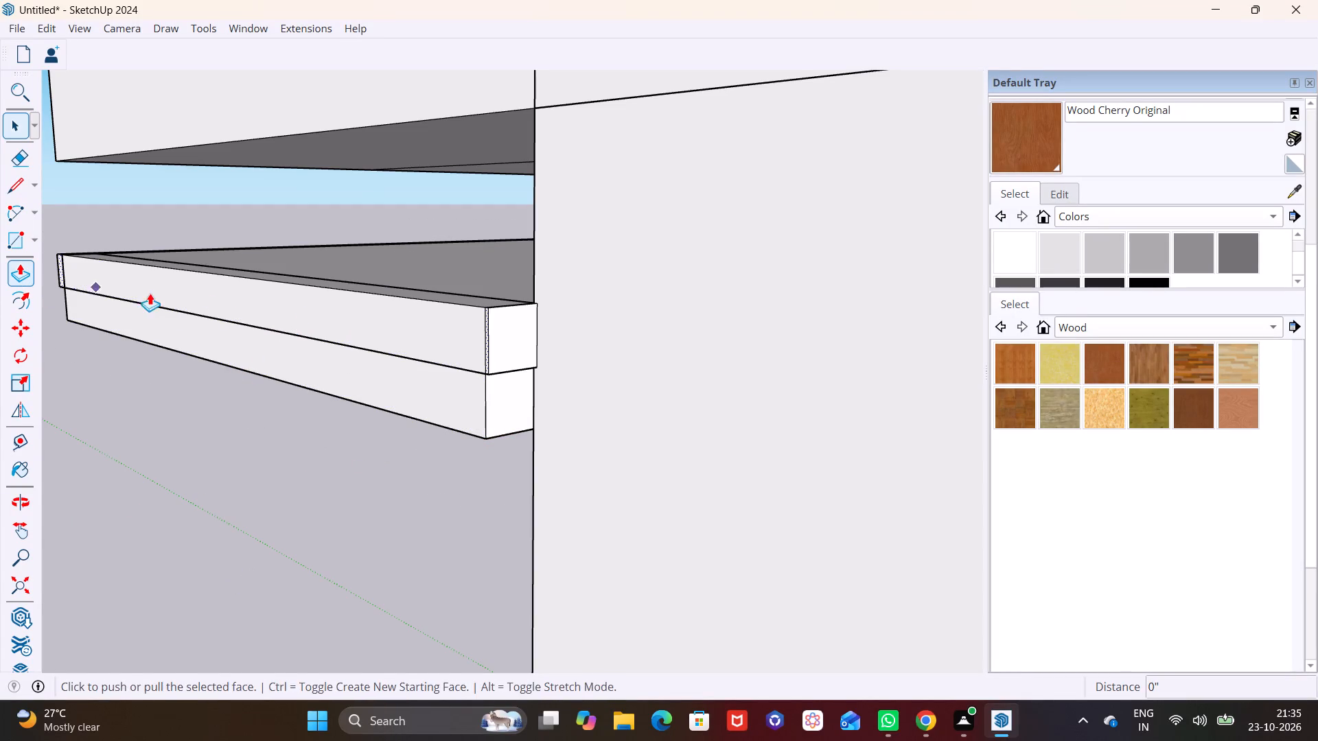
drag(258, 311, 218, 328)
click(218, 328)
key(space)
Push/Pull the end face of the top-storey edge band along the side wall, over to the near edge of the window.
click(476, 334)
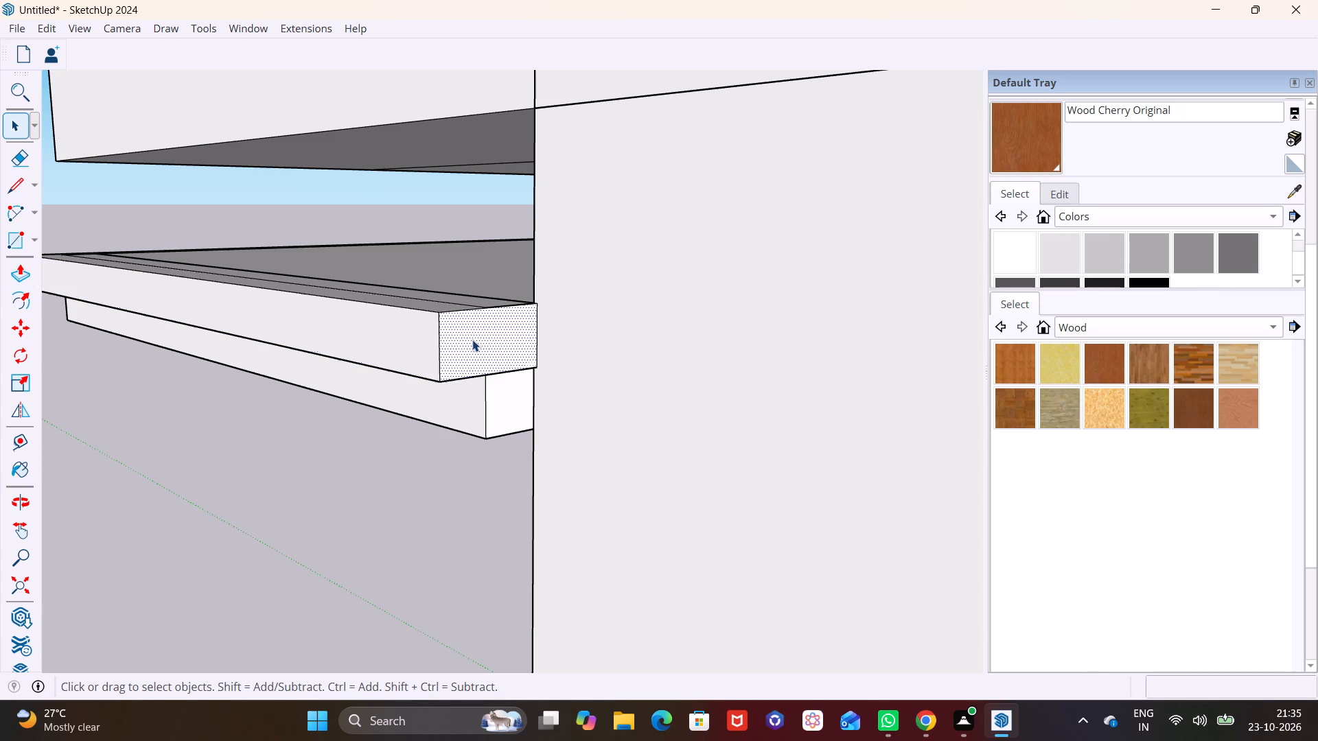
click(21, 275)
drag(490, 344, 878, 395)
scroll(862, 394, down, 12)
shift+middle_drag(865, 414, 447, 369)
scroll(573, 400, down, 9)
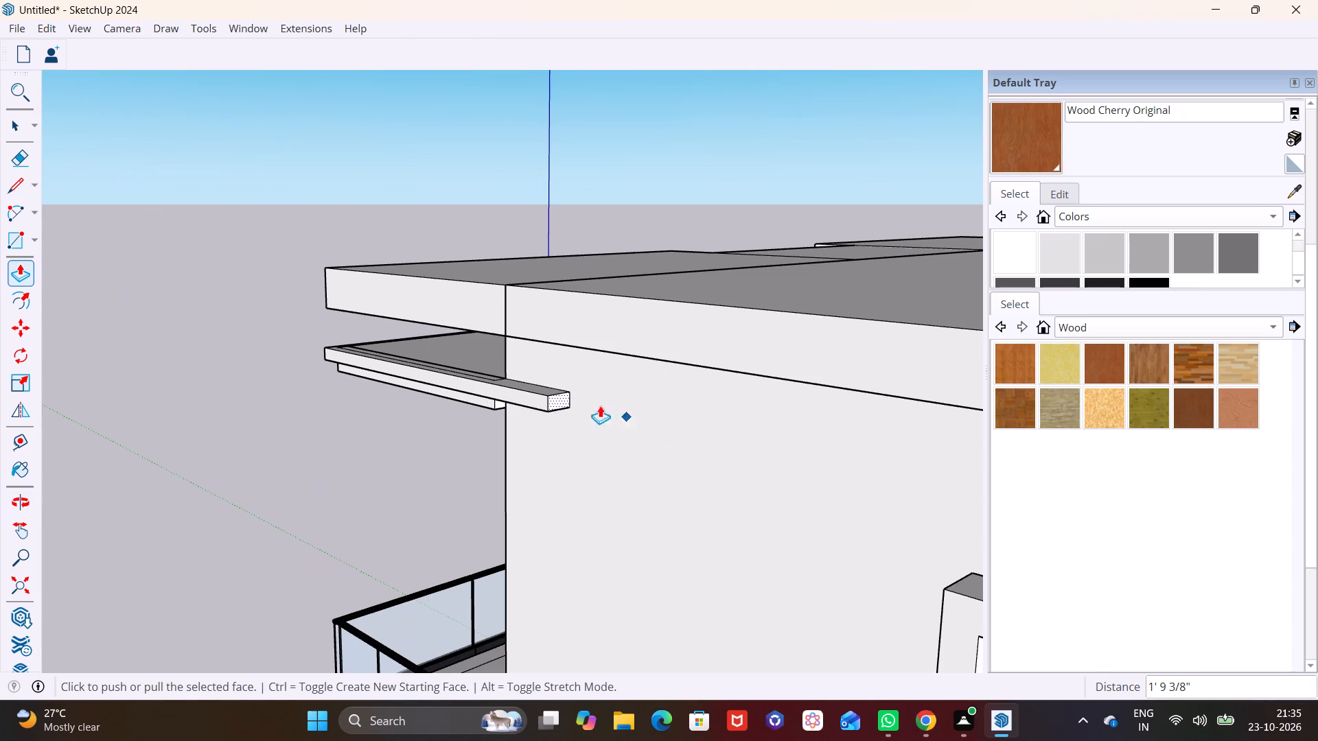
drag(556, 404, 969, 502)
click(969, 502)
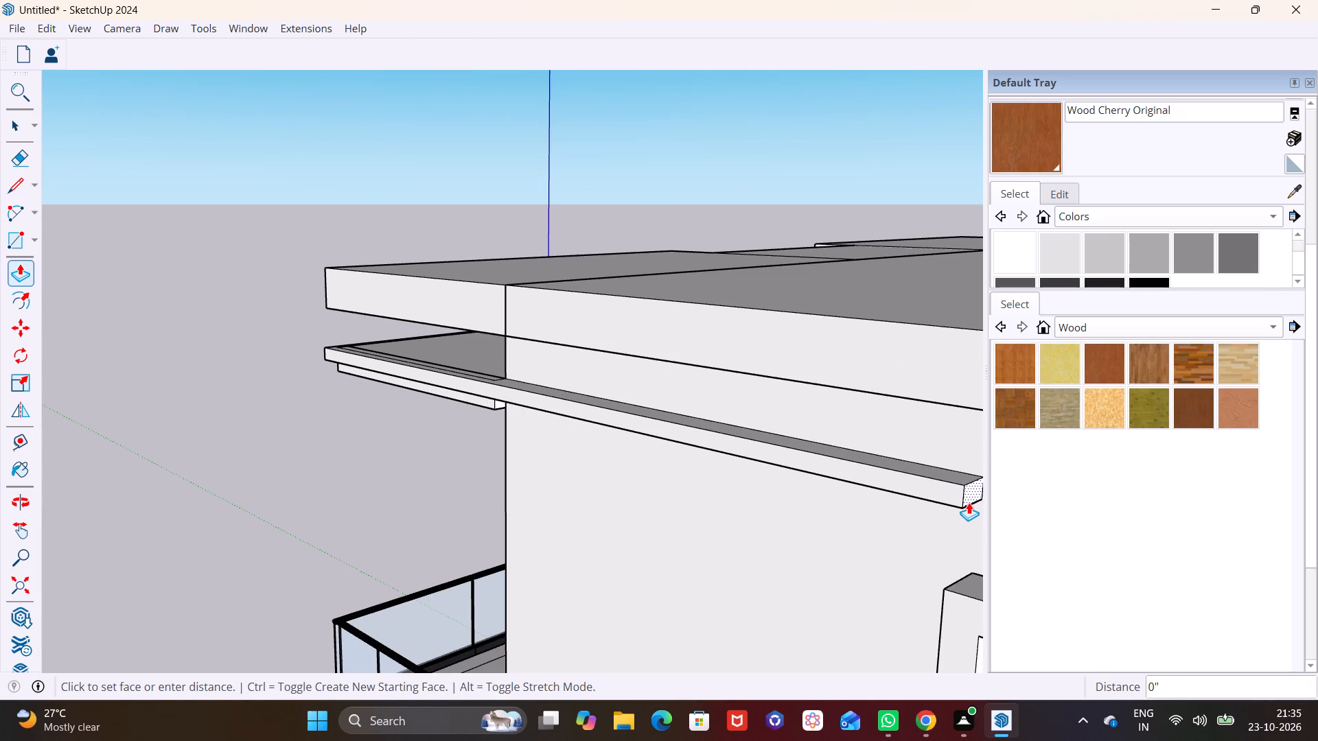
key(space)
Open the top-storey slab and Push/Pull the end face of its widened part along the side wall to the edge band's end, closing the slab.
scroll(653, 458, up, 7)
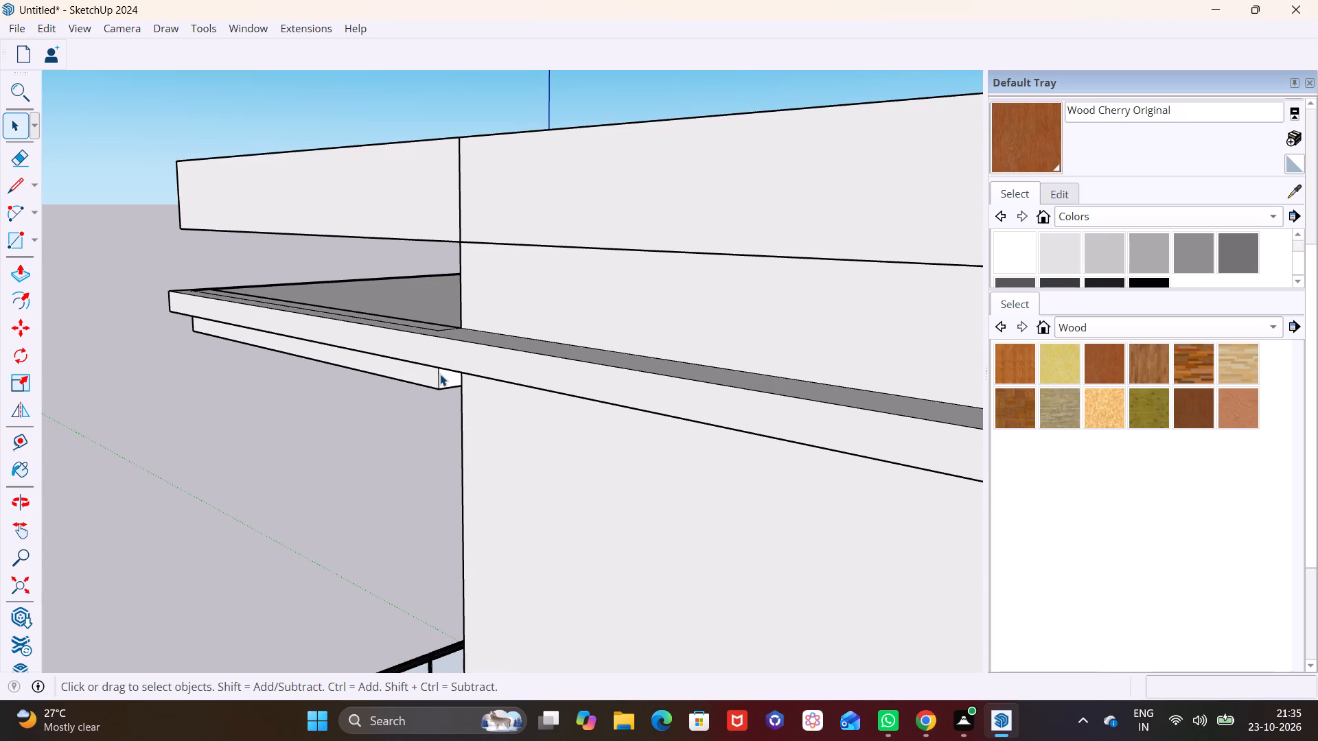
click(440, 374)
click(455, 370)
triple_click(454, 377)
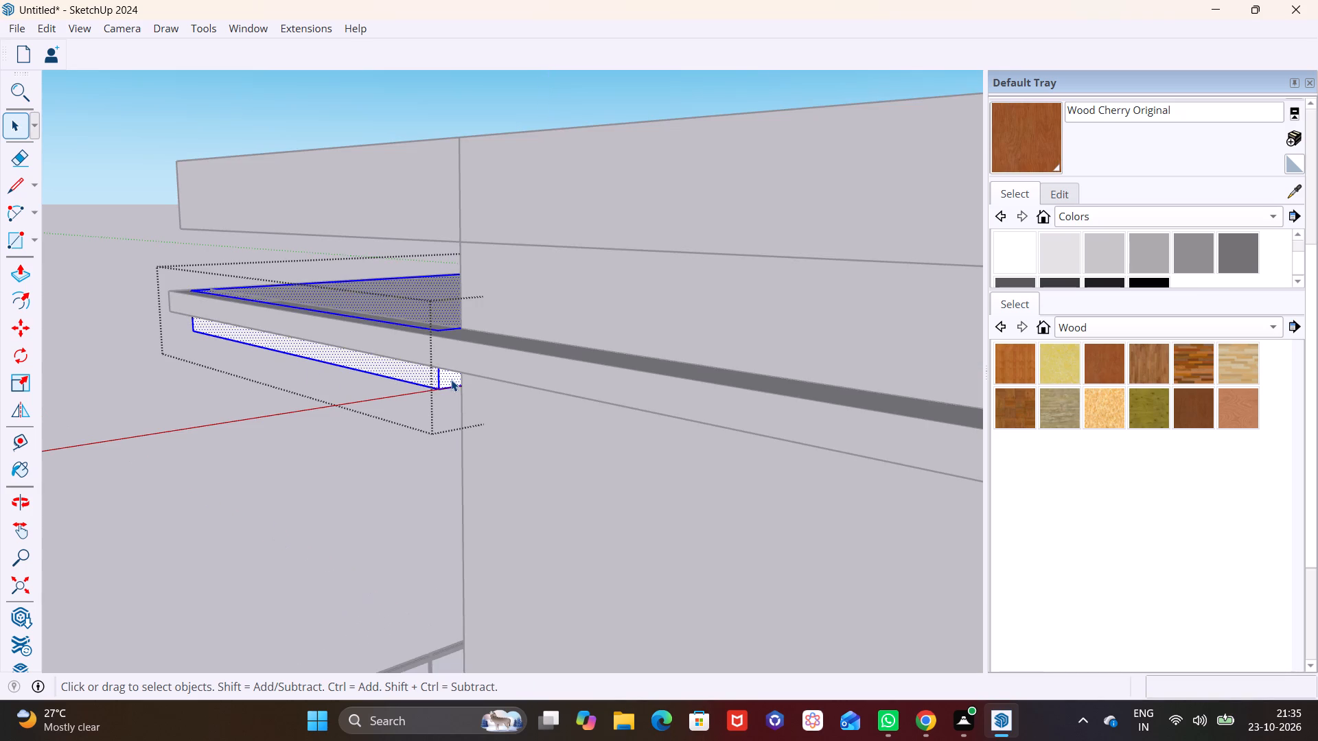
click(451, 379)
click(447, 375)
click(14, 275)
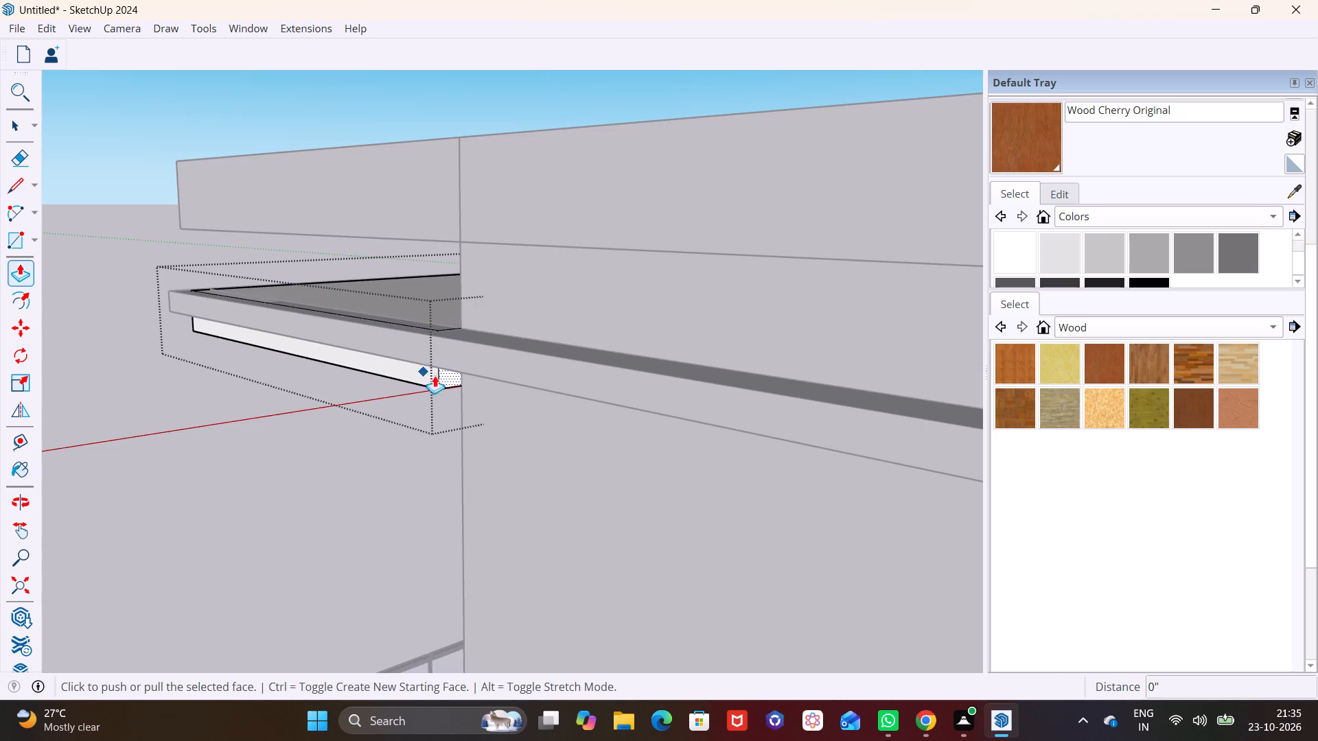
drag(446, 376, 774, 451)
scroll(775, 459, down, 2)
shift+middle_drag(786, 463, 538, 410)
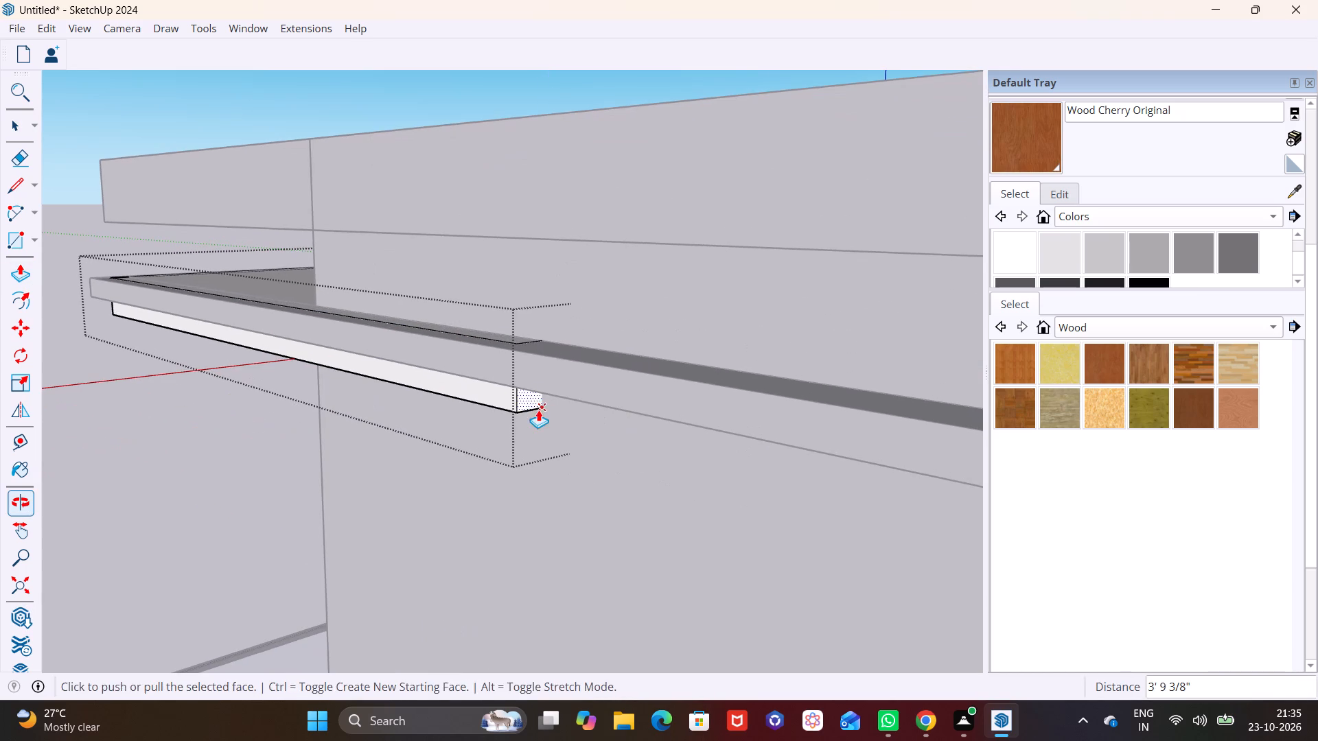
drag(530, 401, 877, 471)
scroll(879, 473, down, 4)
drag(880, 478, 984, 502)
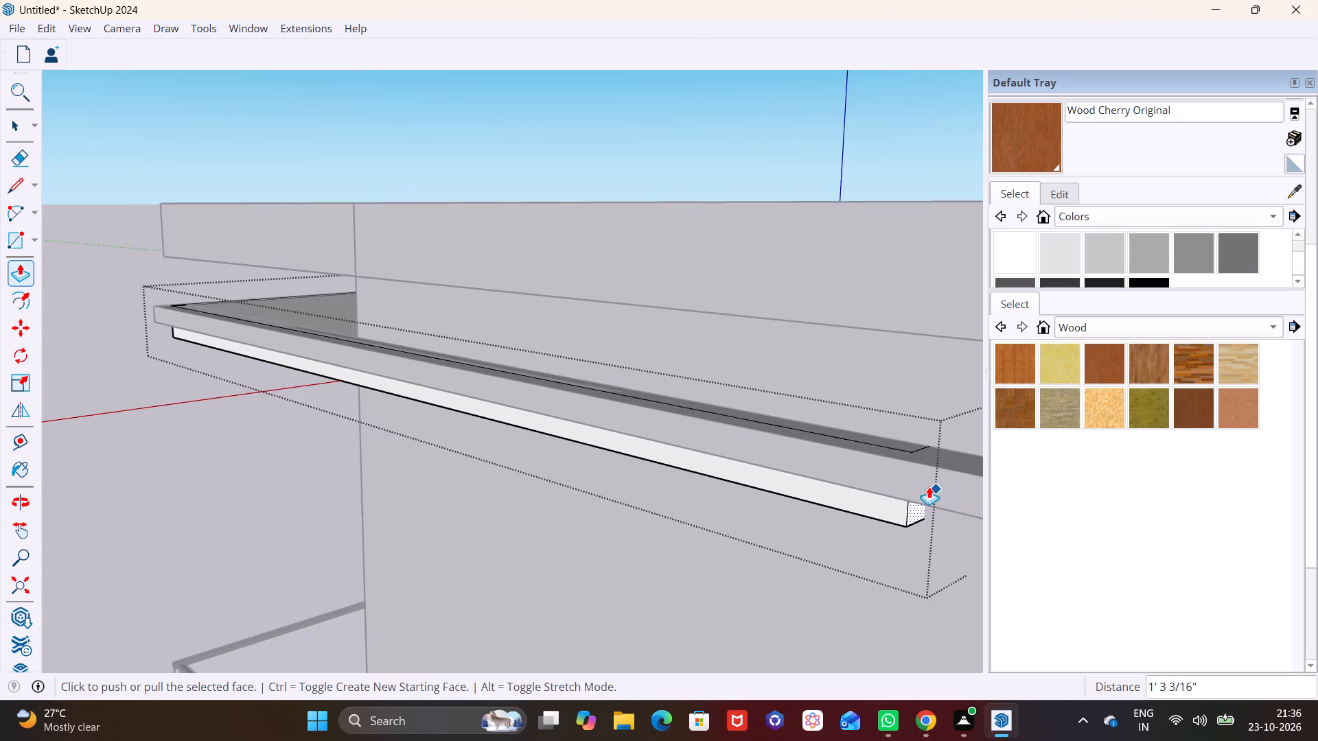
scroll(928, 486, down, 6)
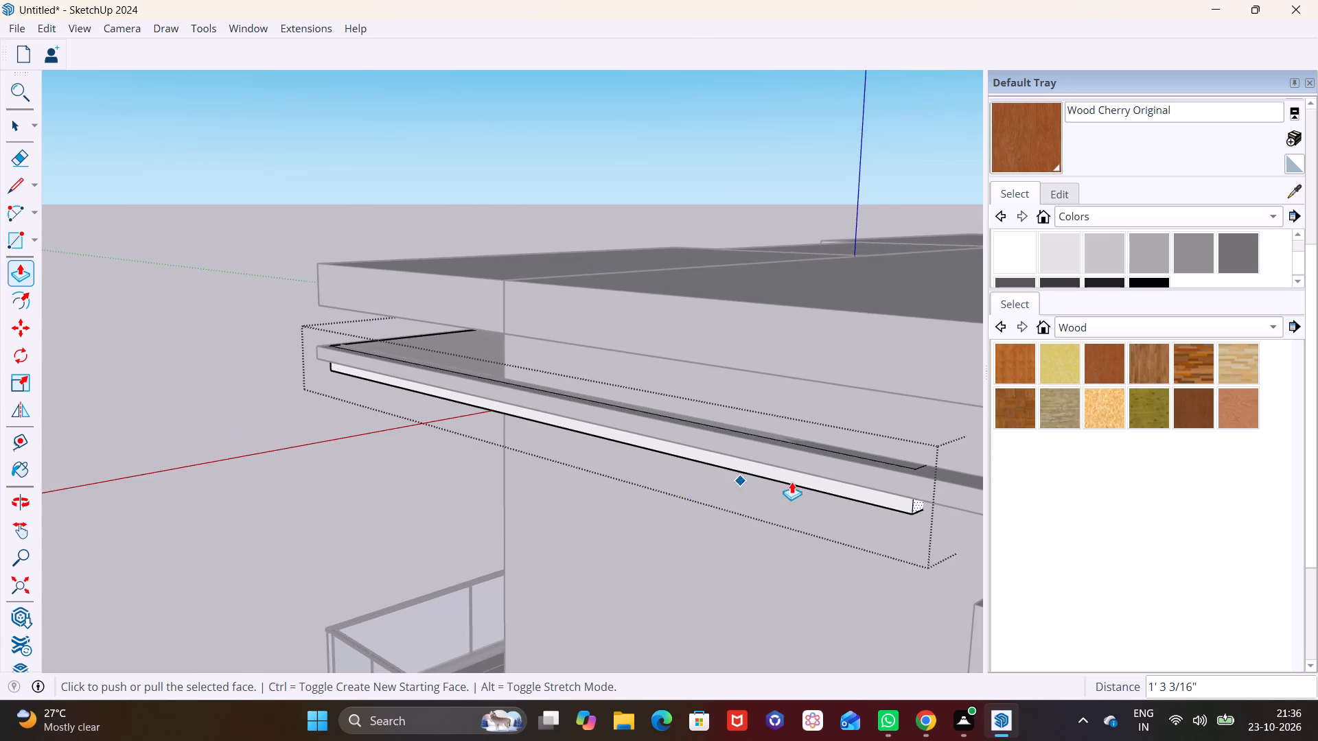
shift+middle_drag(793, 482, 513, 483)
shift+scroll(513, 483, down, 1)
drag(603, 508, 649, 520)
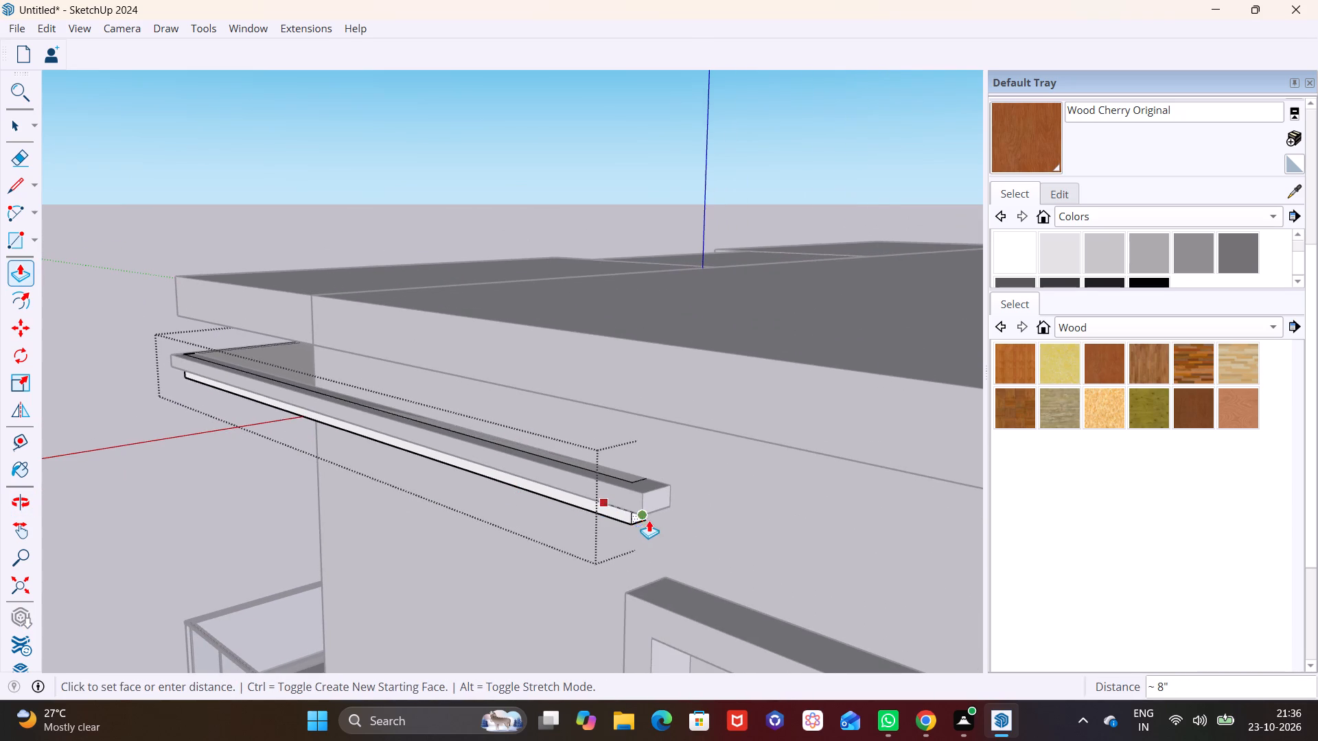
drag(649, 520, 655, 521)
key(space)
click(730, 530)
scroll(493, 482, down, 6)
click(209, 488)
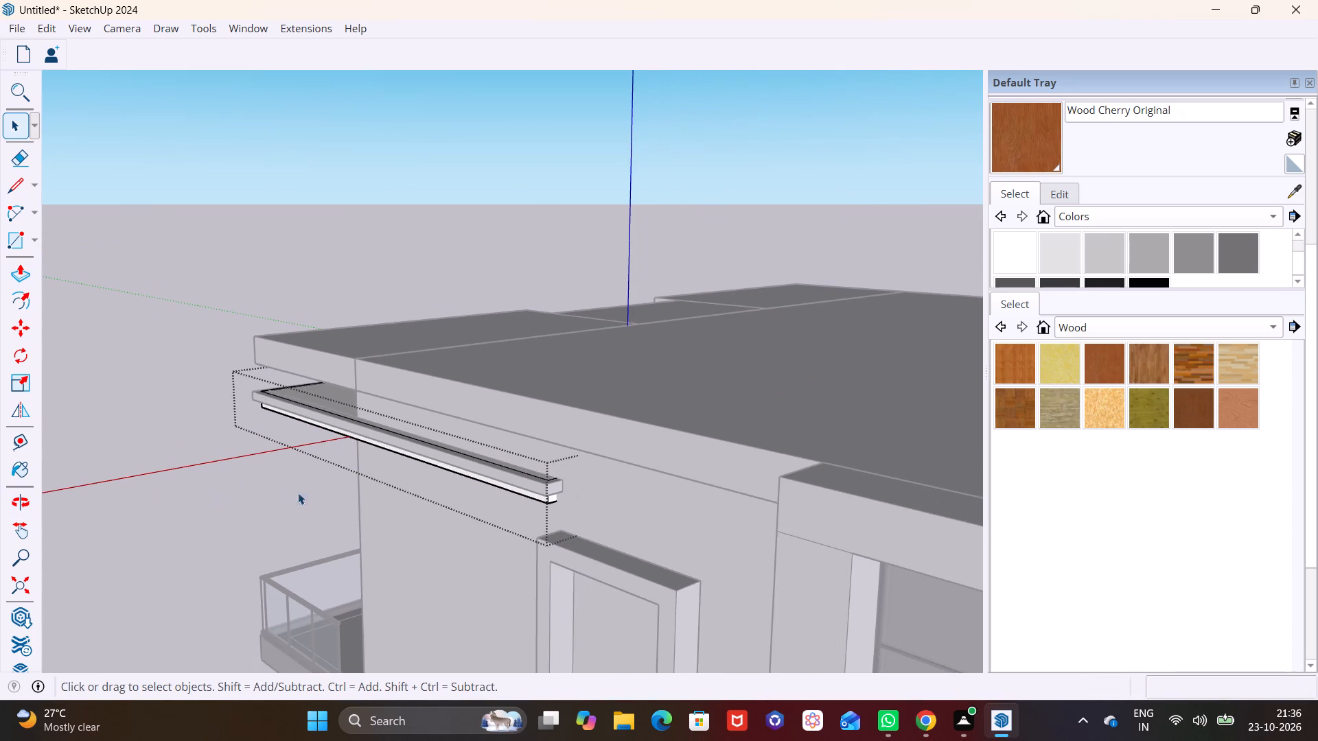
click(323, 502)
Examine the whole building's facade and the plain bays with projecting floor slabs beside the balconies.
middle_drag(327, 492, 968, 547)
scroll(782, 478, down, 3)
middle_drag(781, 490, 809, 386)
scroll(751, 374, up, 3)
scroll(751, 375, down, 7)
shift+middle_drag(741, 408, 464, 454)
scroll(466, 465, down, 2)
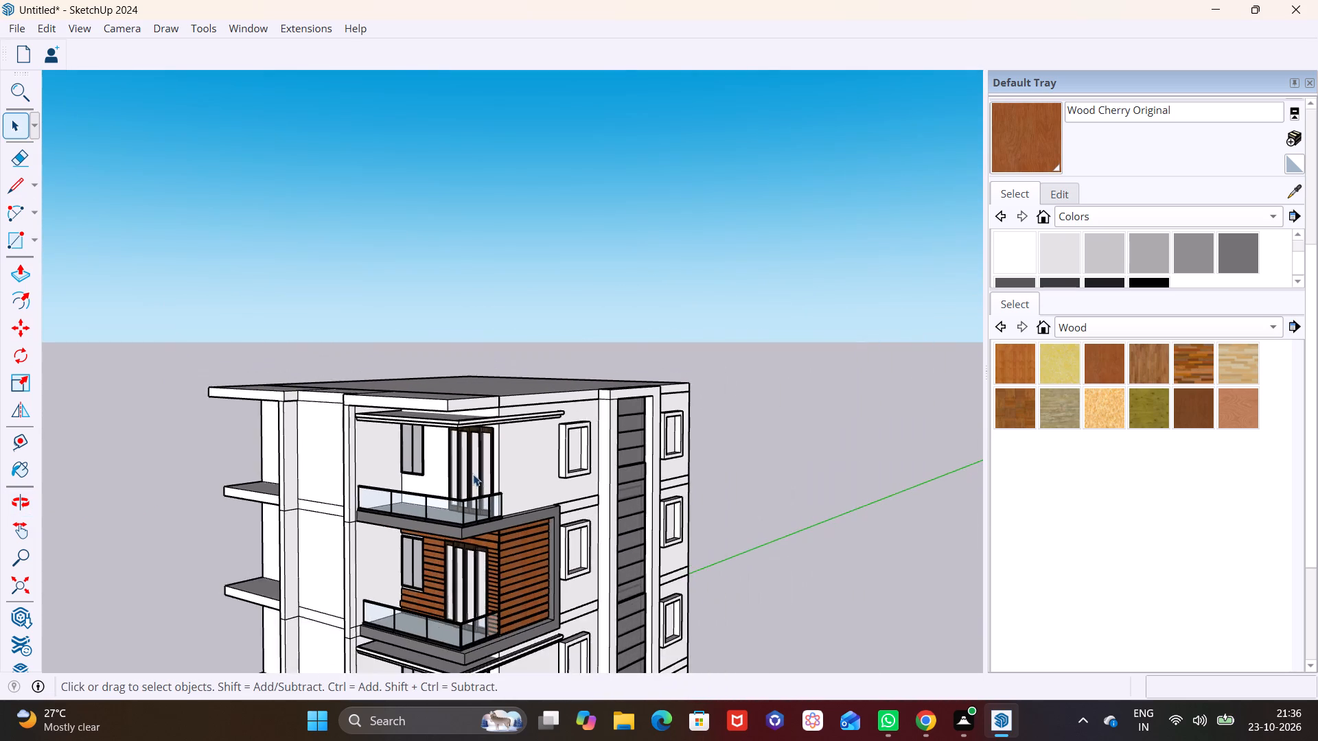
scroll(484, 487, down, 4)
shift+middle_drag(551, 530, 641, 405)
scroll(636, 437, down, 2)
shift+middle_drag(683, 526, 735, 493)
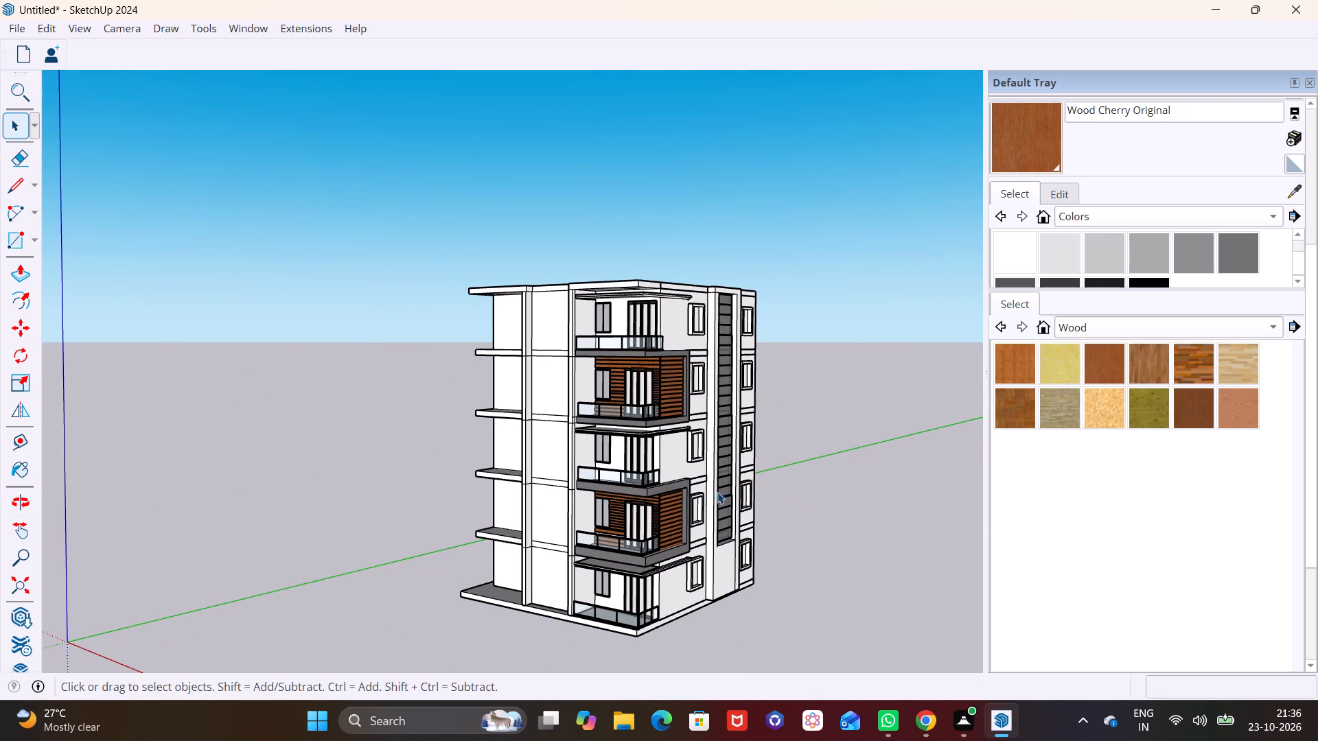
scroll(546, 450, up, 8)
middle_drag(566, 465, 708, 475)
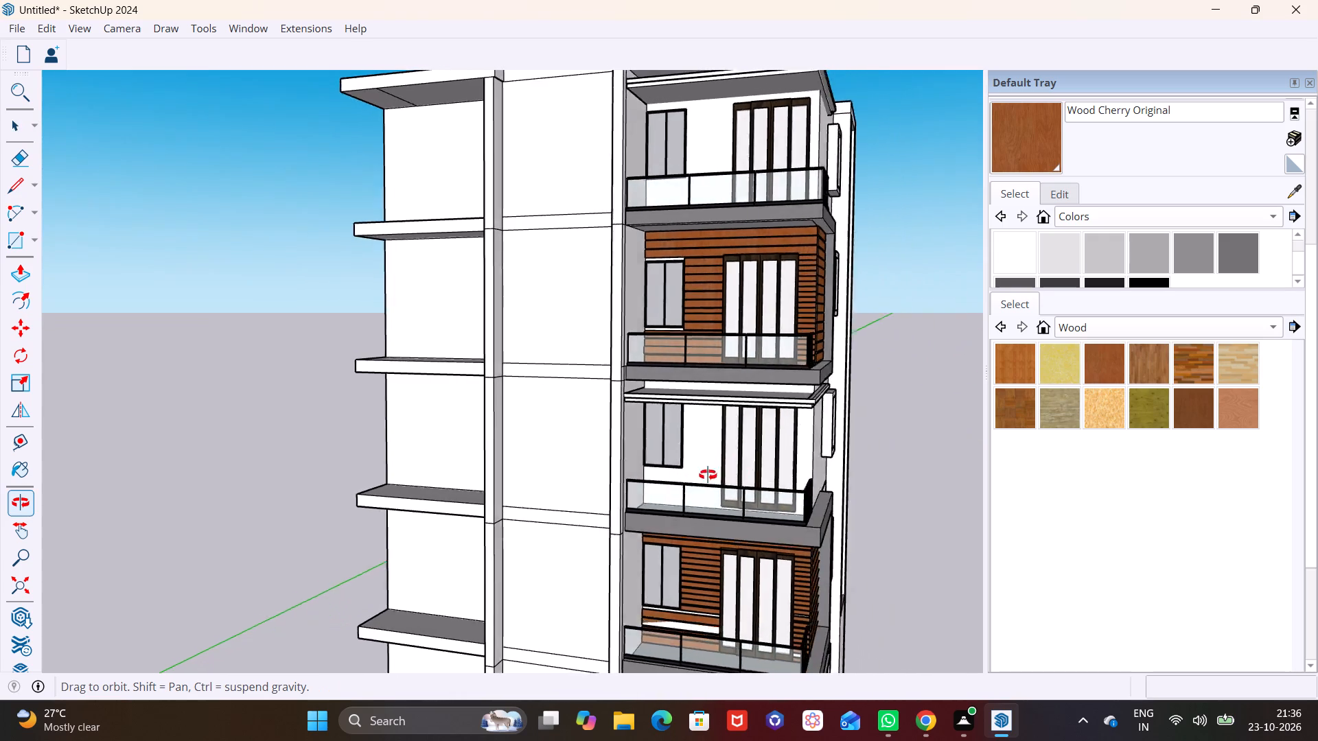
middle_drag(708, 475, 739, 469)
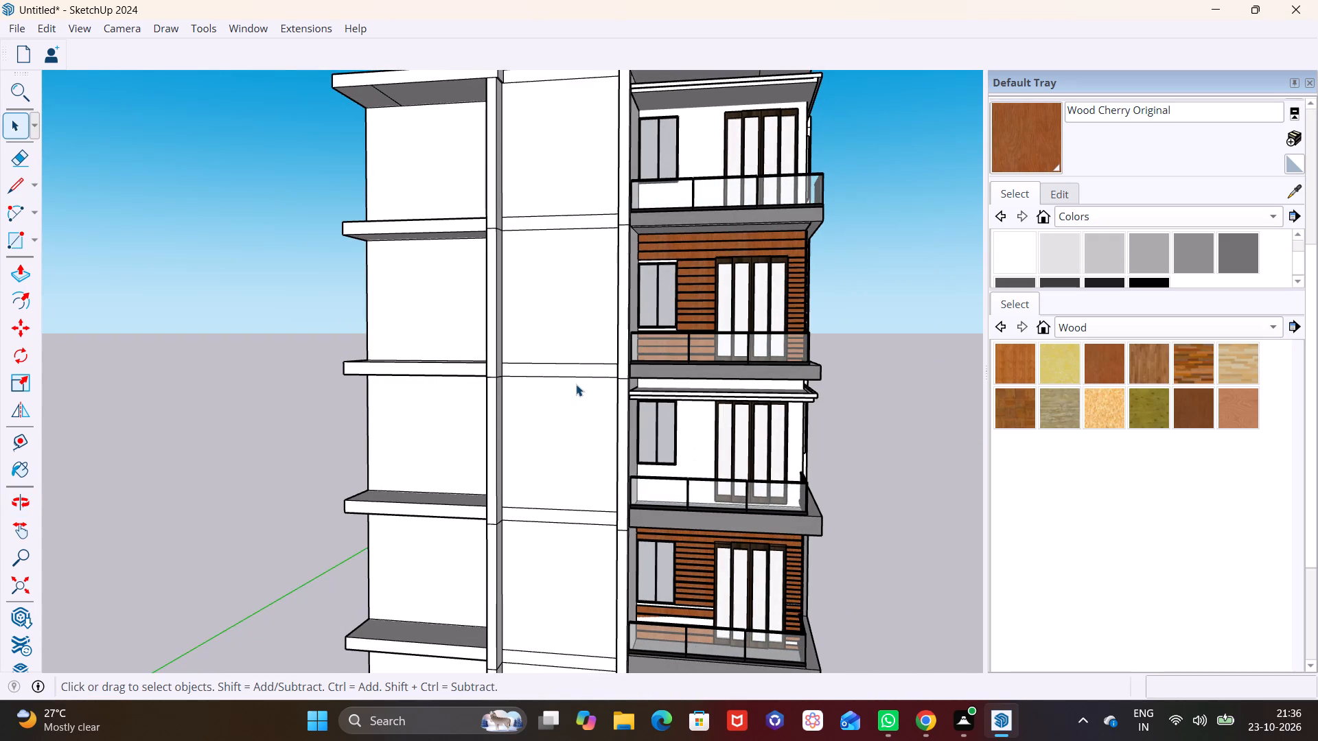
scroll(485, 344, up, 4)
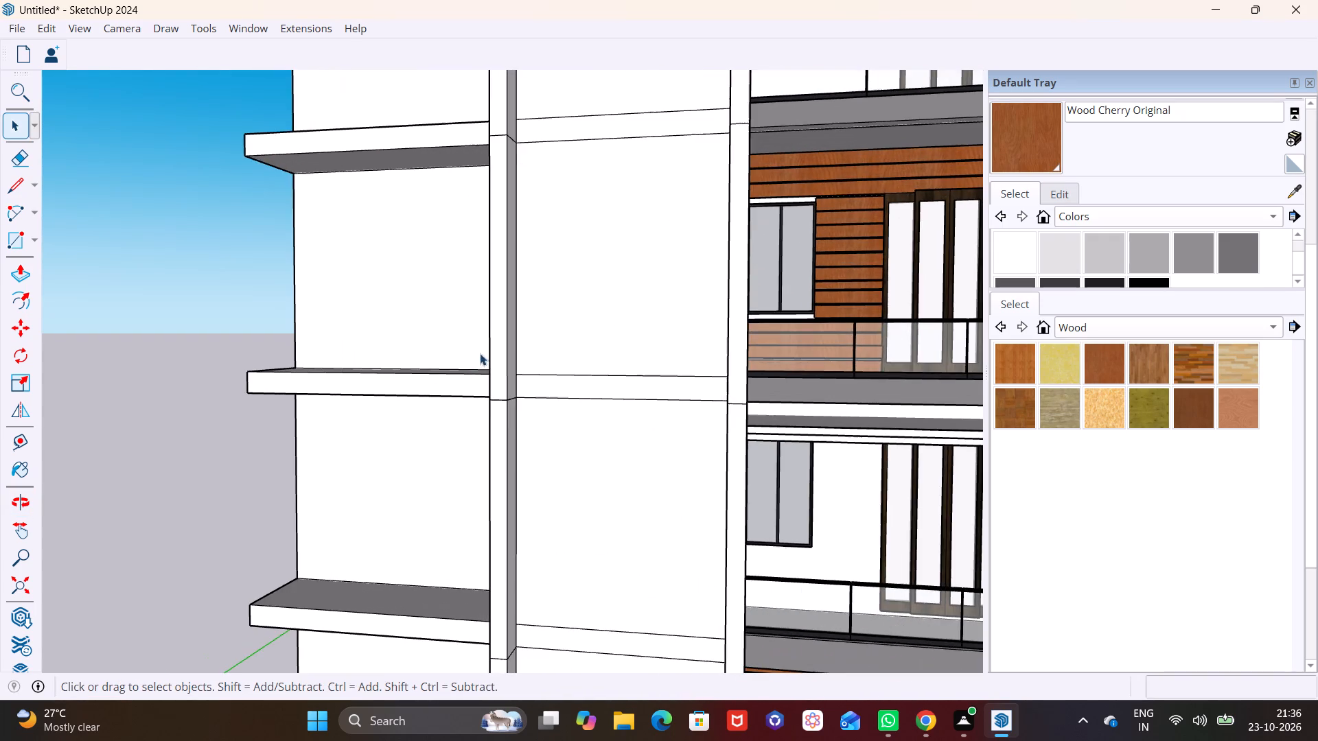
Copy the front glass railing from the upper wood-clad storey's balcony onto the plain bay's projecting slab on the same storey.
scroll(480, 353, up, 1)
middle_drag(527, 417, 403, 327)
shift+scroll(527, 417, up, 1)
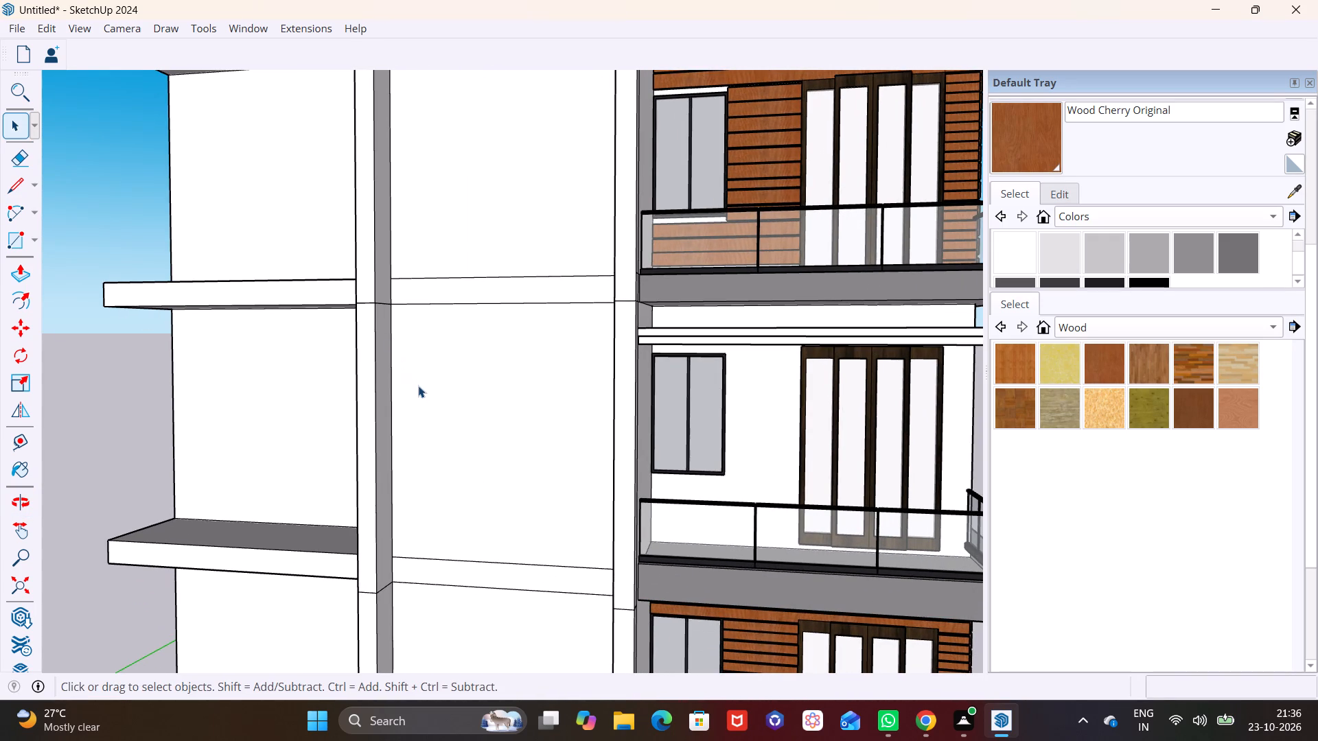
scroll(476, 432, down, 8)
shift+middle_drag(492, 358, 506, 508)
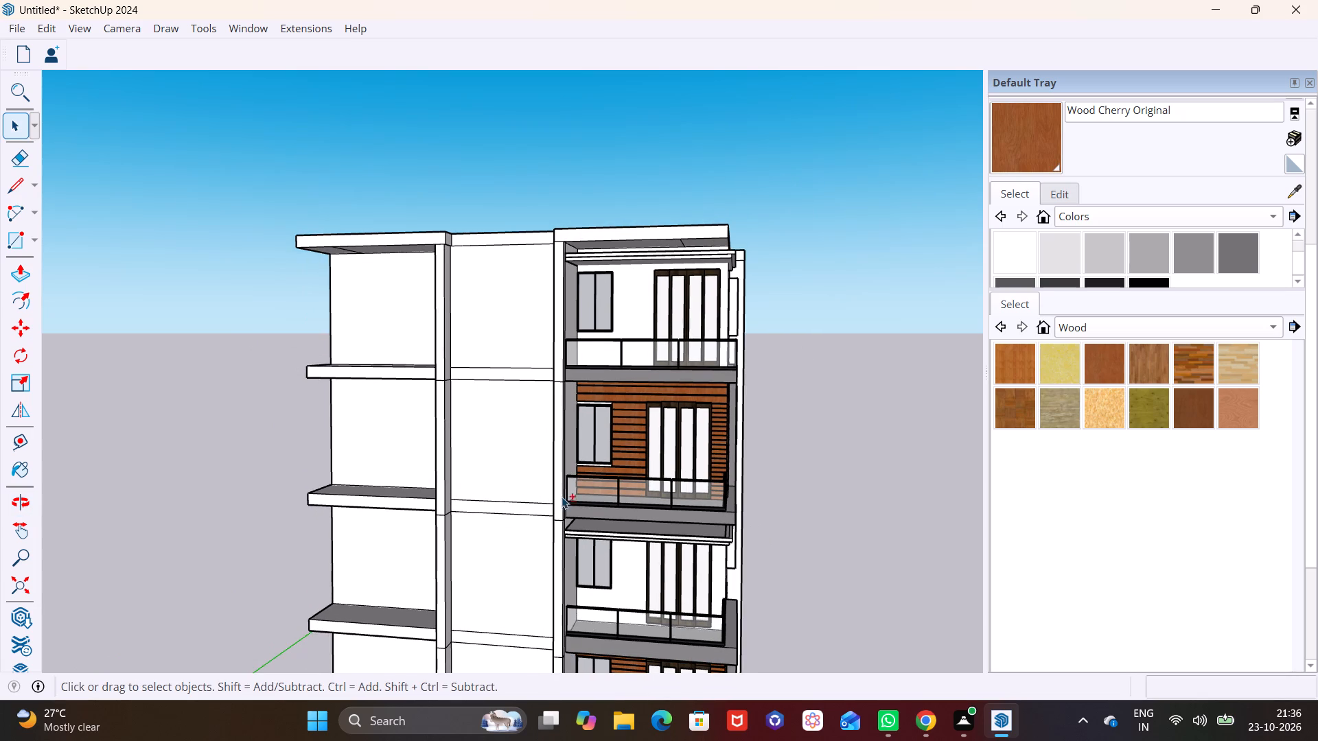
shift+middle_drag(564, 495, 579, 445)
middle_drag(584, 482, 669, 480)
click(693, 448)
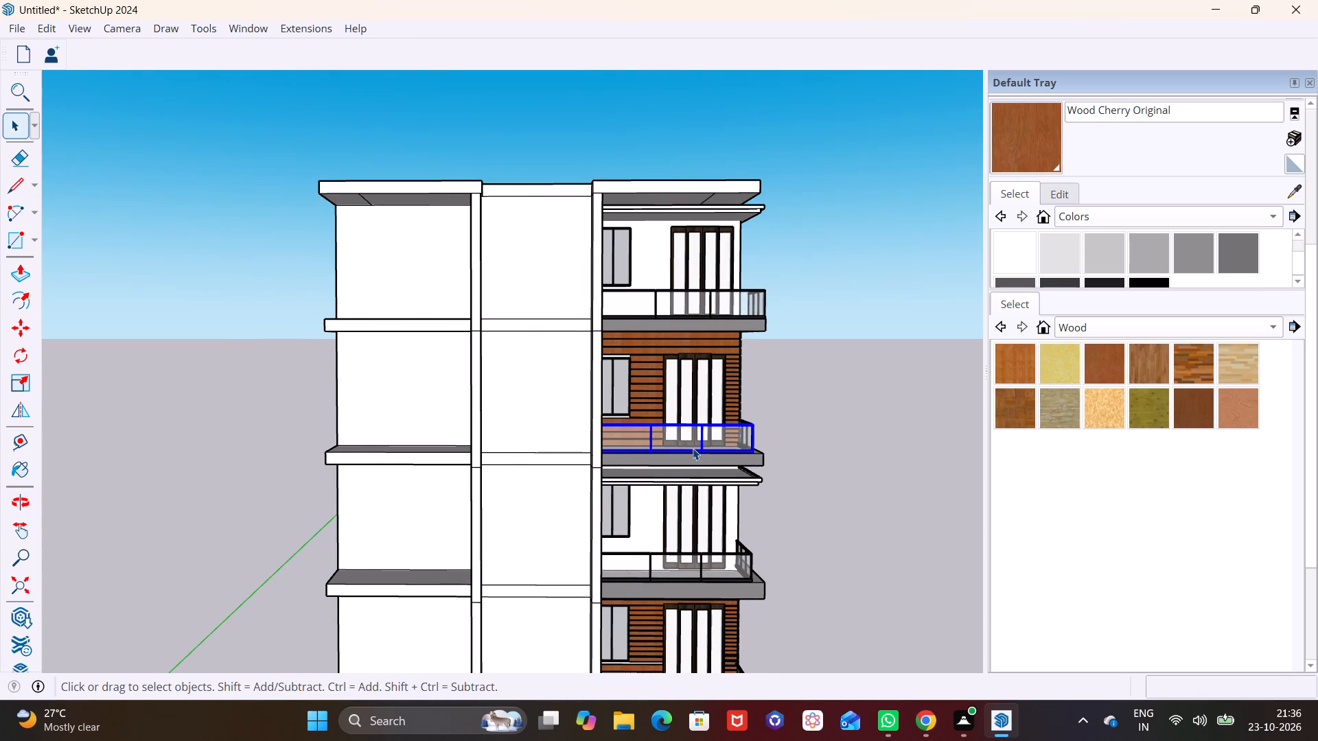
key(m)
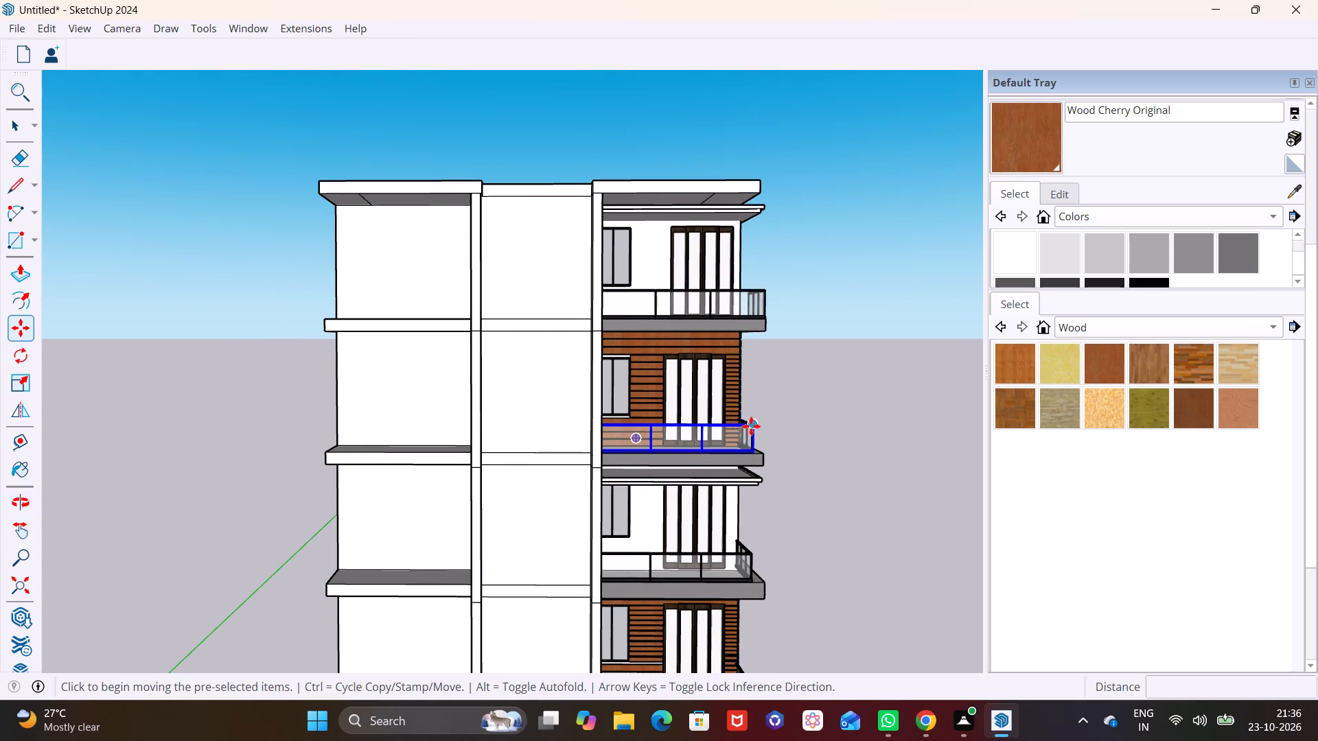
click(755, 426)
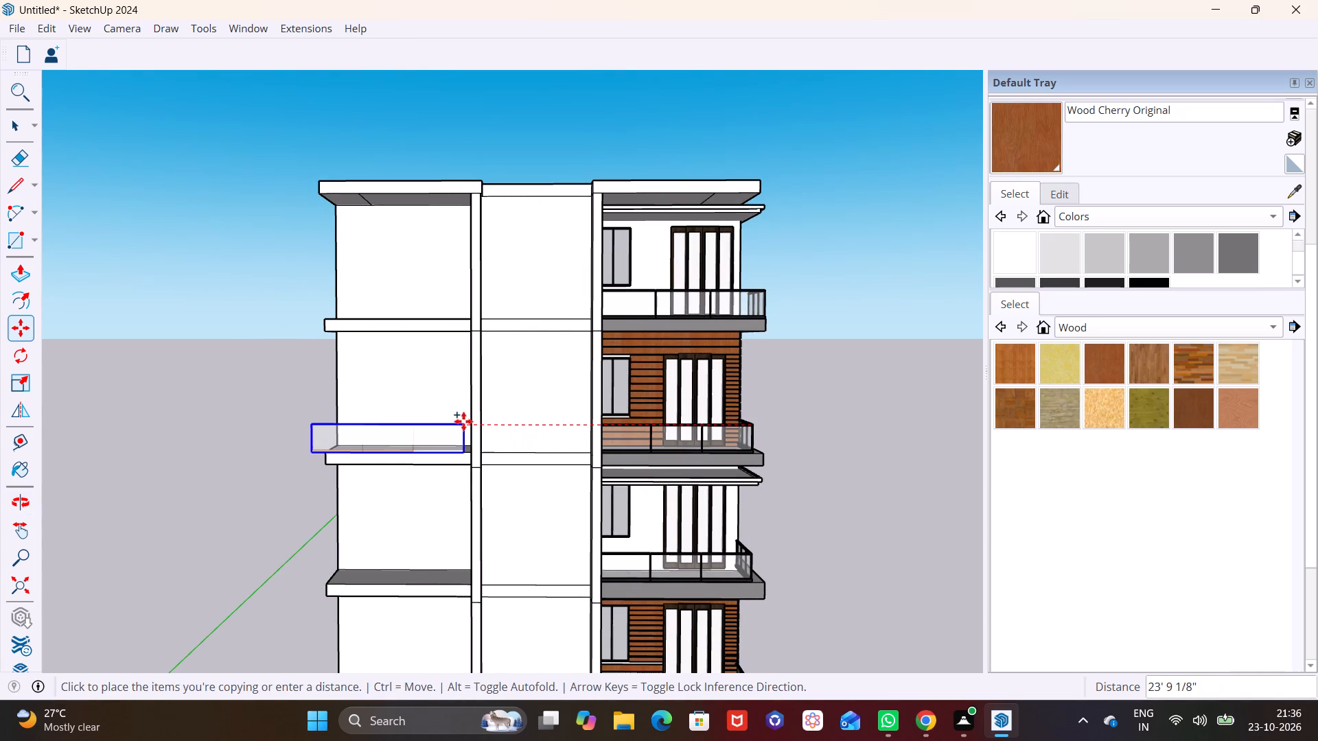
scroll(470, 413, up, 10)
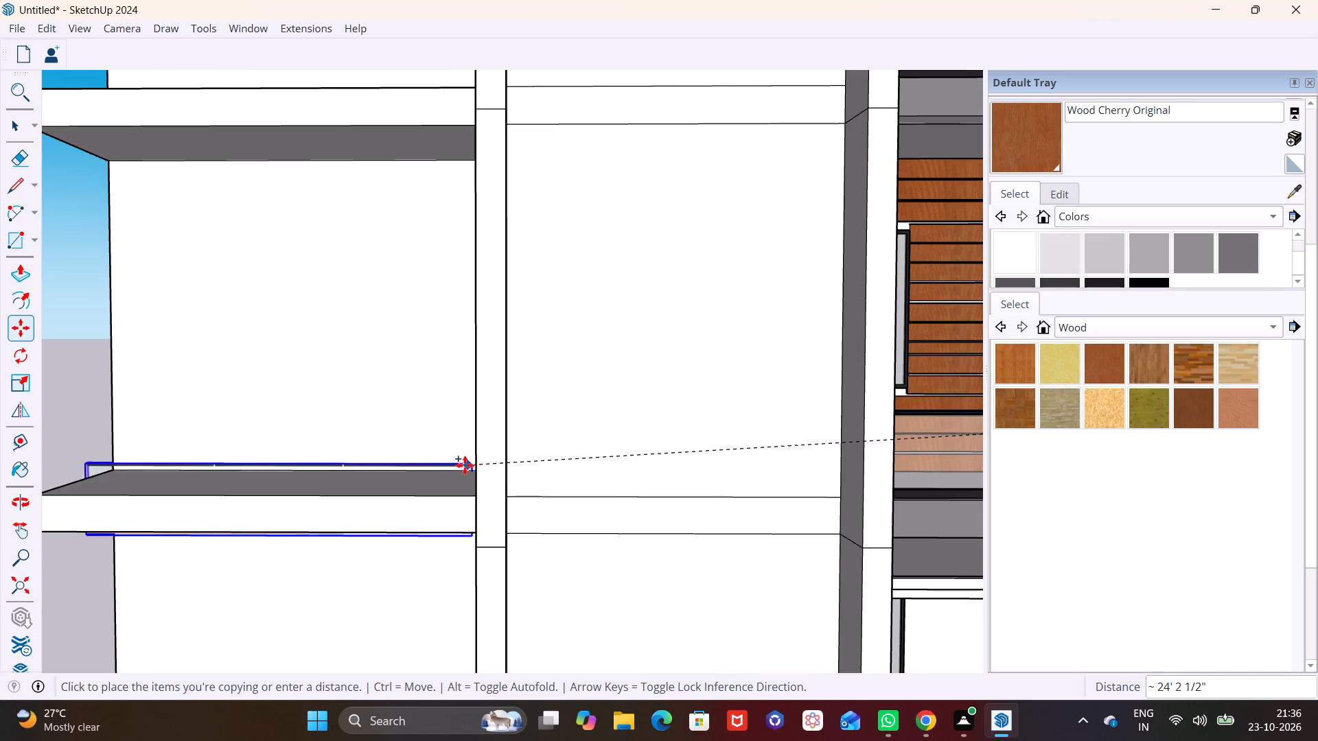
middle_drag(466, 407, 614, 473)
scroll(614, 473, up, 1)
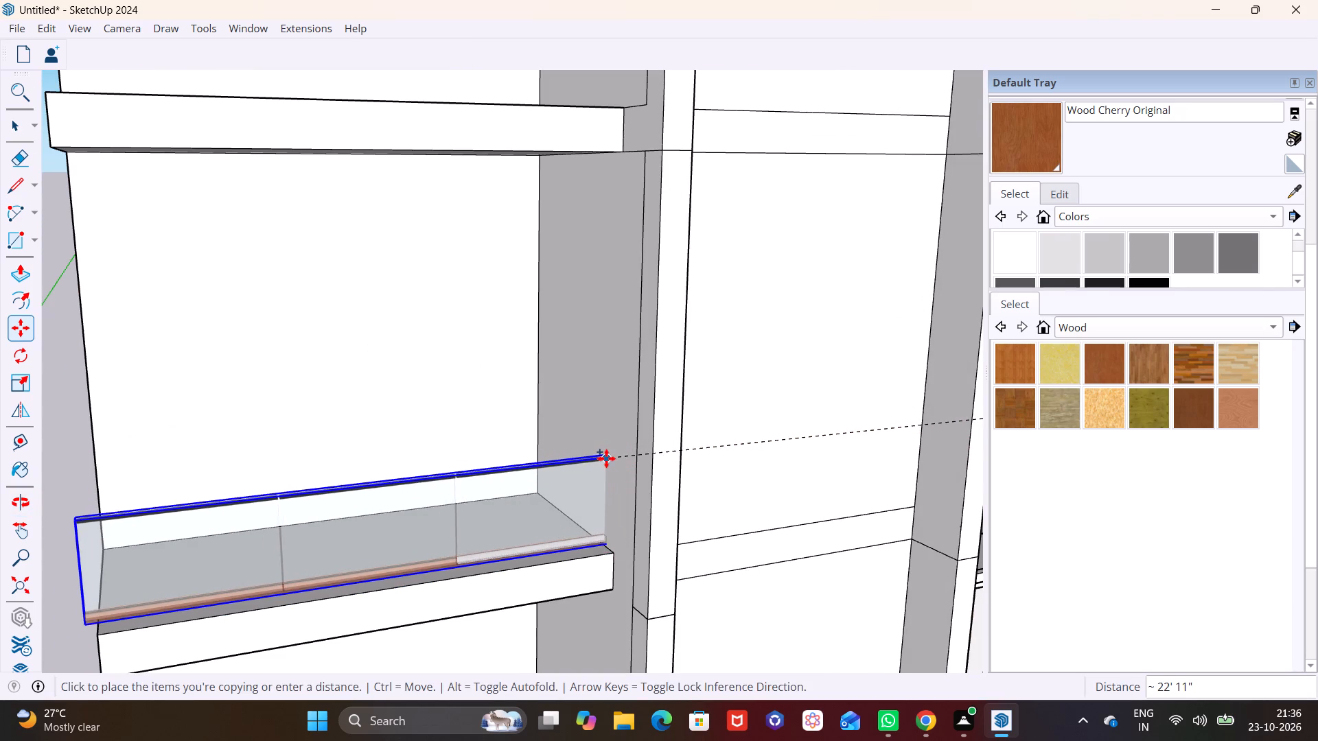
click(607, 459)
Copy the plain bay's front railing straight up about 11' 1" onto the top-storey slab.
click(607, 454)
scroll(579, 377, down, 5)
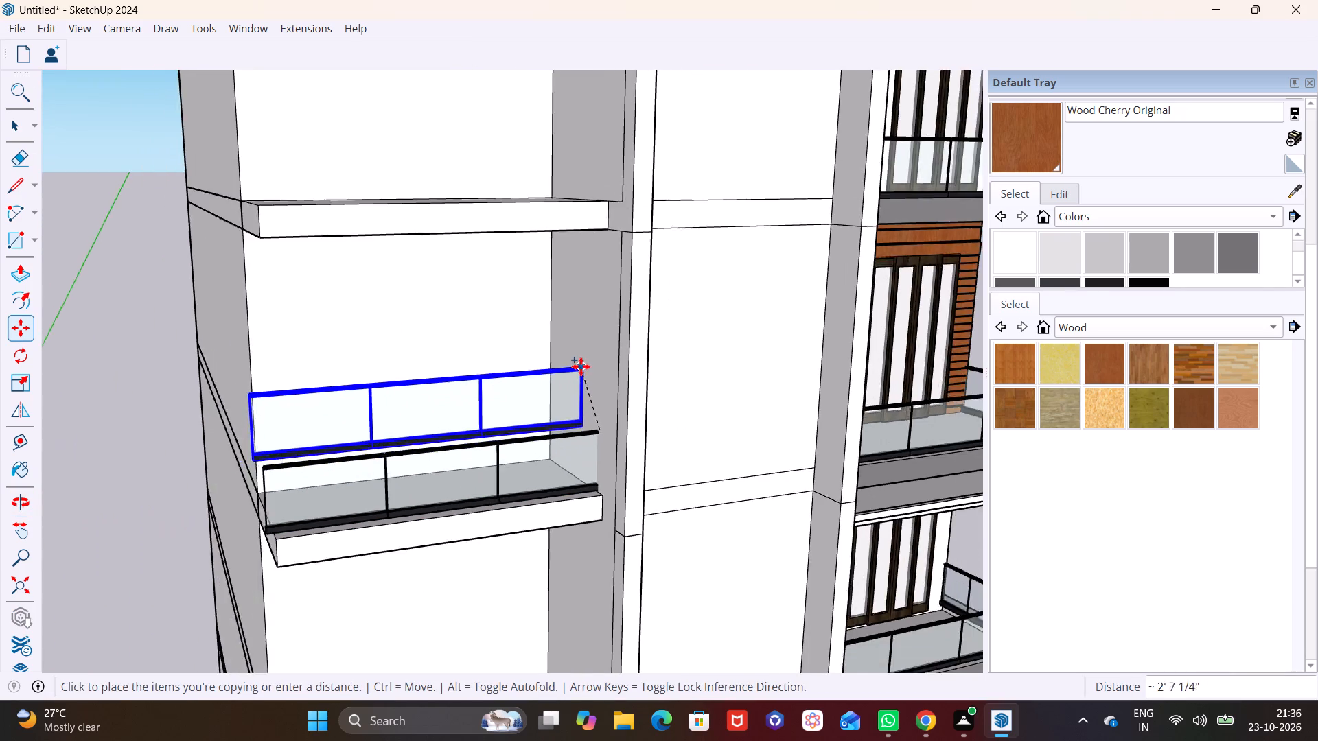
scroll(581, 366, down, 2)
shift+middle_drag(562, 259, 551, 438)
scroll(545, 409, up, 5)
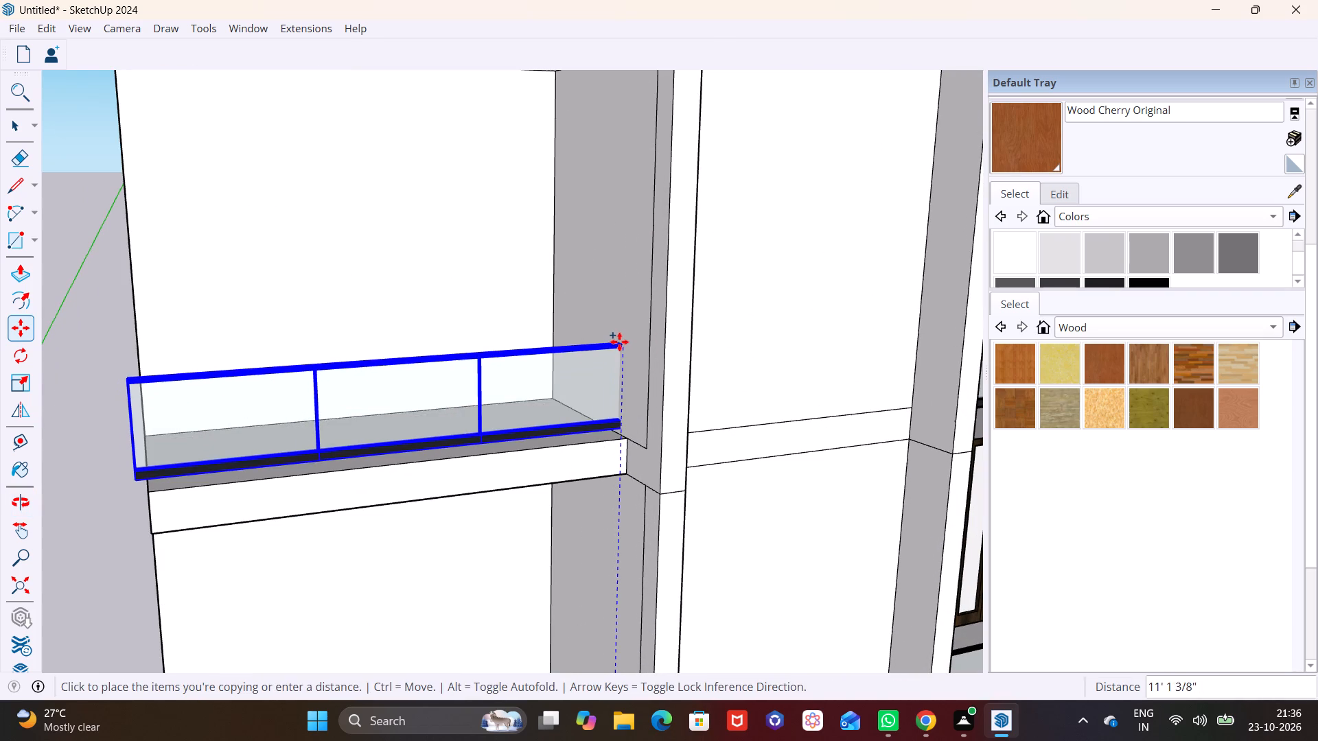
click(621, 346)
Copy the front railing down onto the plain bay's third-storey and second-storey slabs, the first about 22' below the top-storey railing.
click(628, 347)
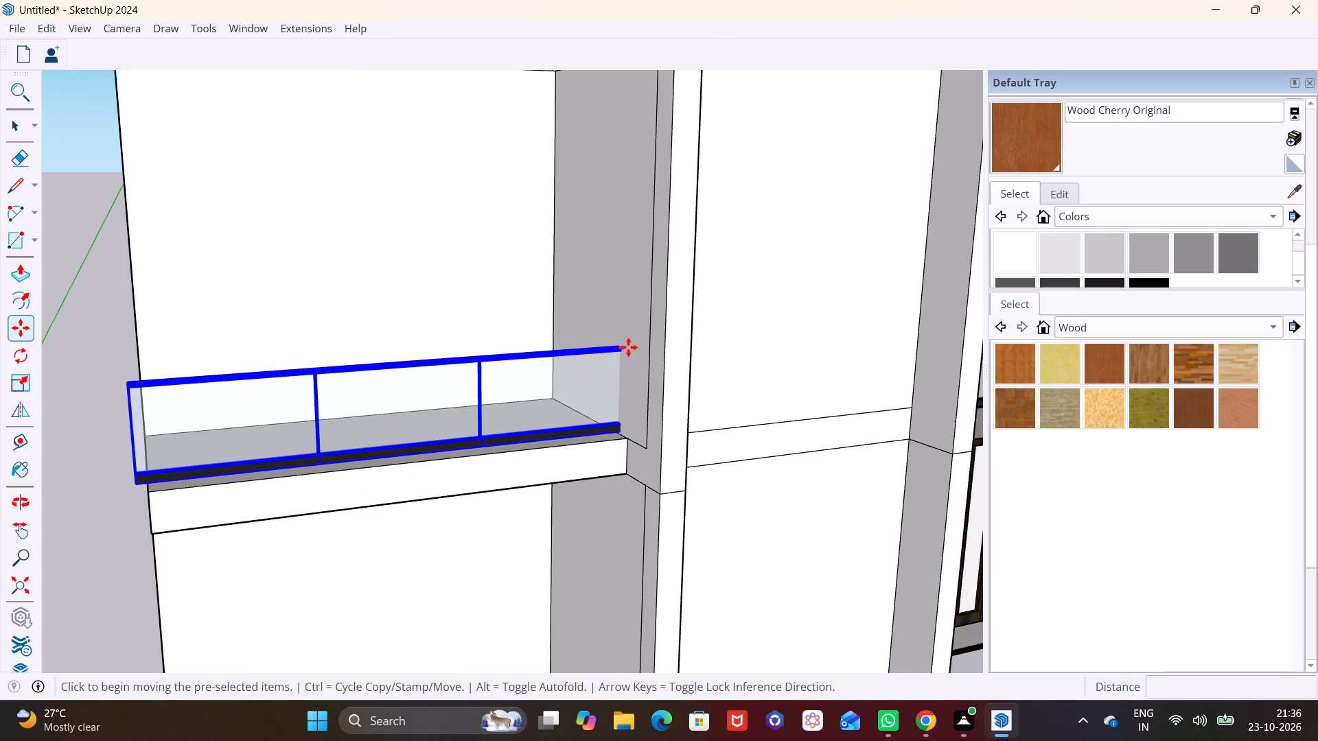
shift+middle_drag(652, 561, 569, 226)
shift+middle_drag(546, 584, 577, 254)
scroll(553, 439, up, 2)
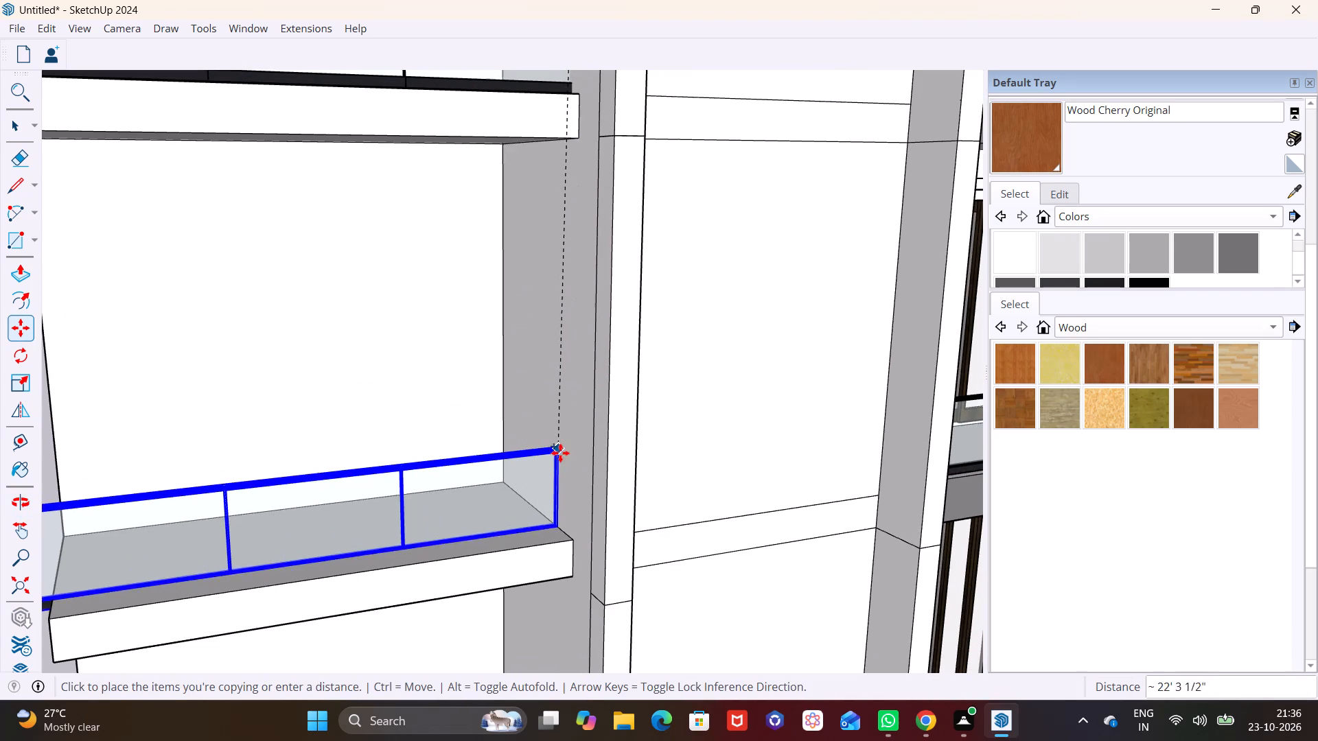
click(570, 443)
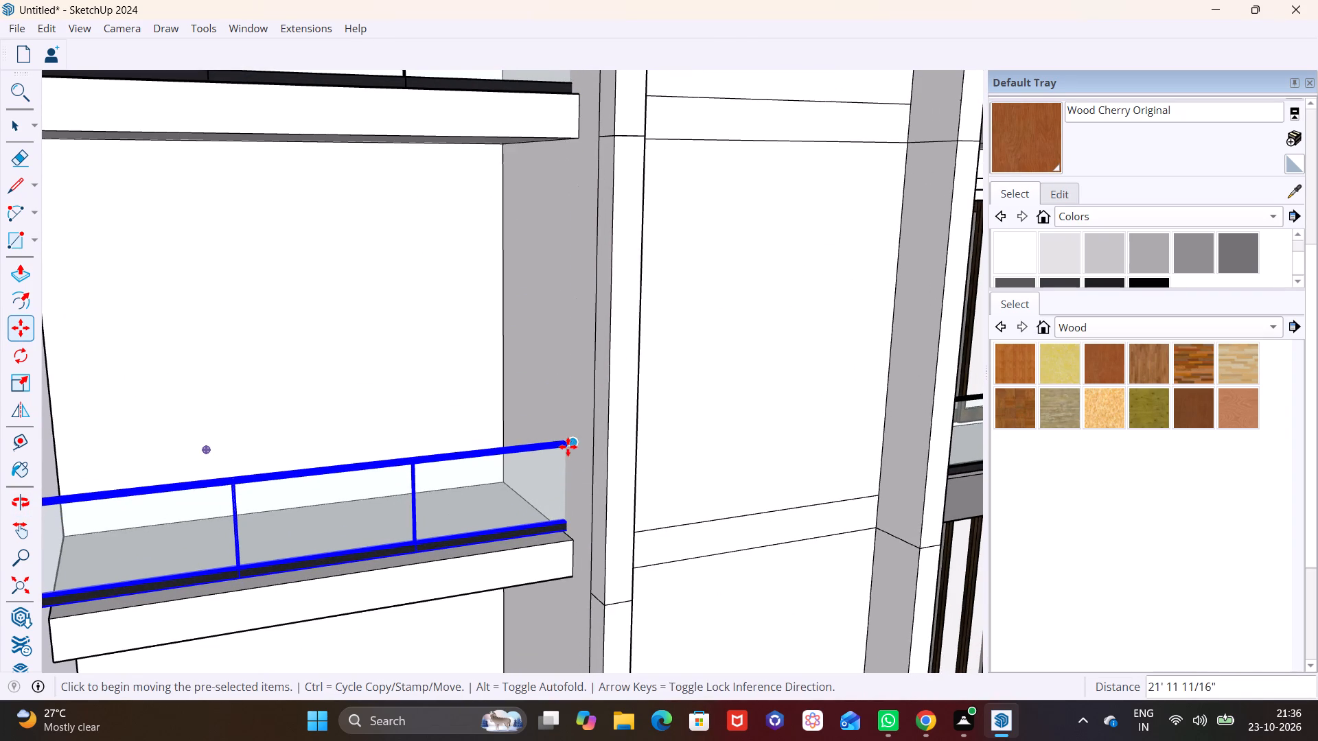
click(559, 441)
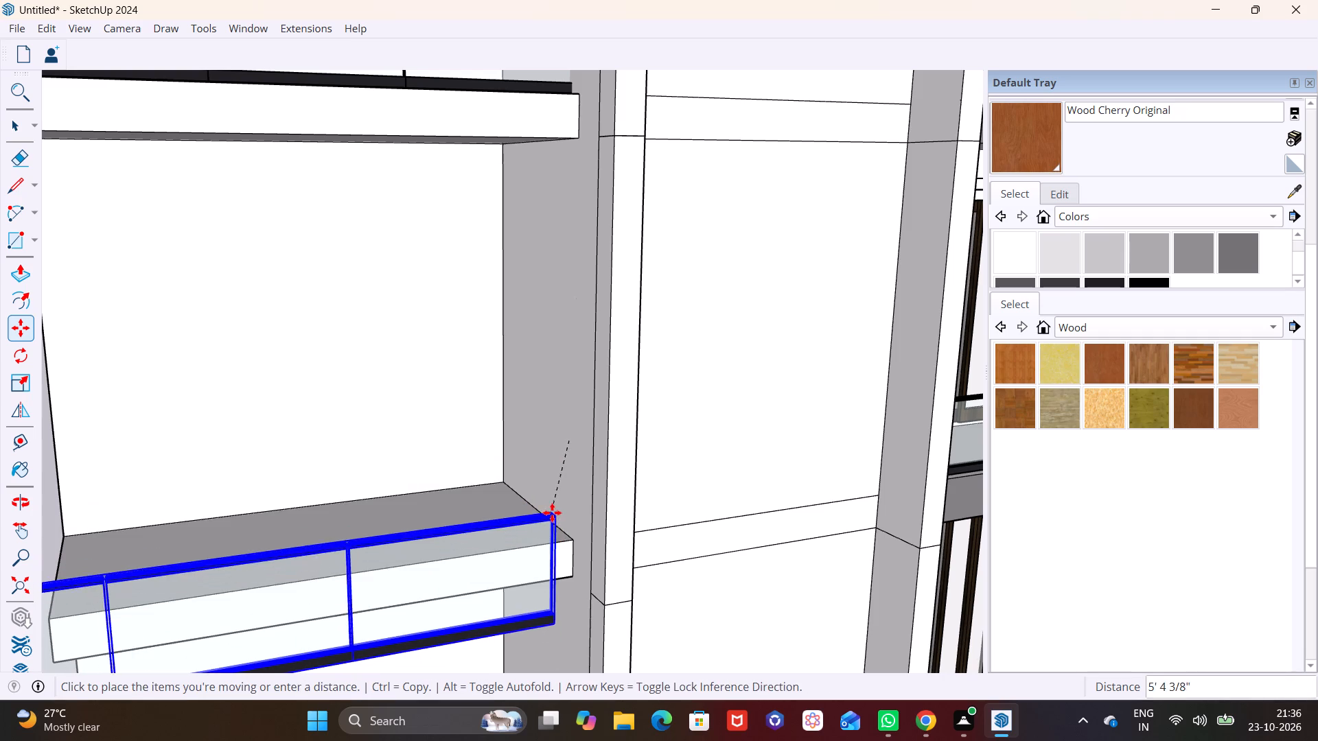
shift+middle_drag(566, 512, 544, 200)
shift+middle_drag(546, 471, 570, 324)
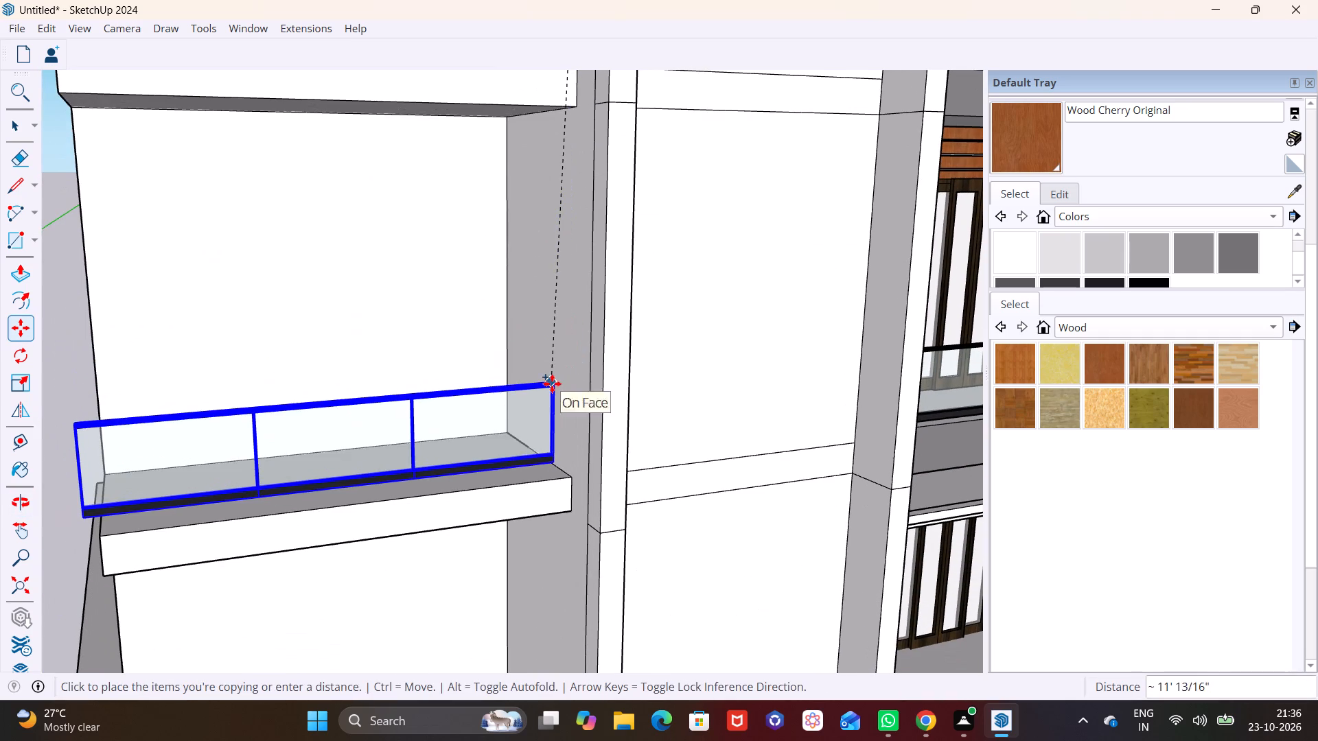
click(558, 392)
Copy the front railing down about 11' 3" onto the ground-floor base of the plain bay.
click(560, 392)
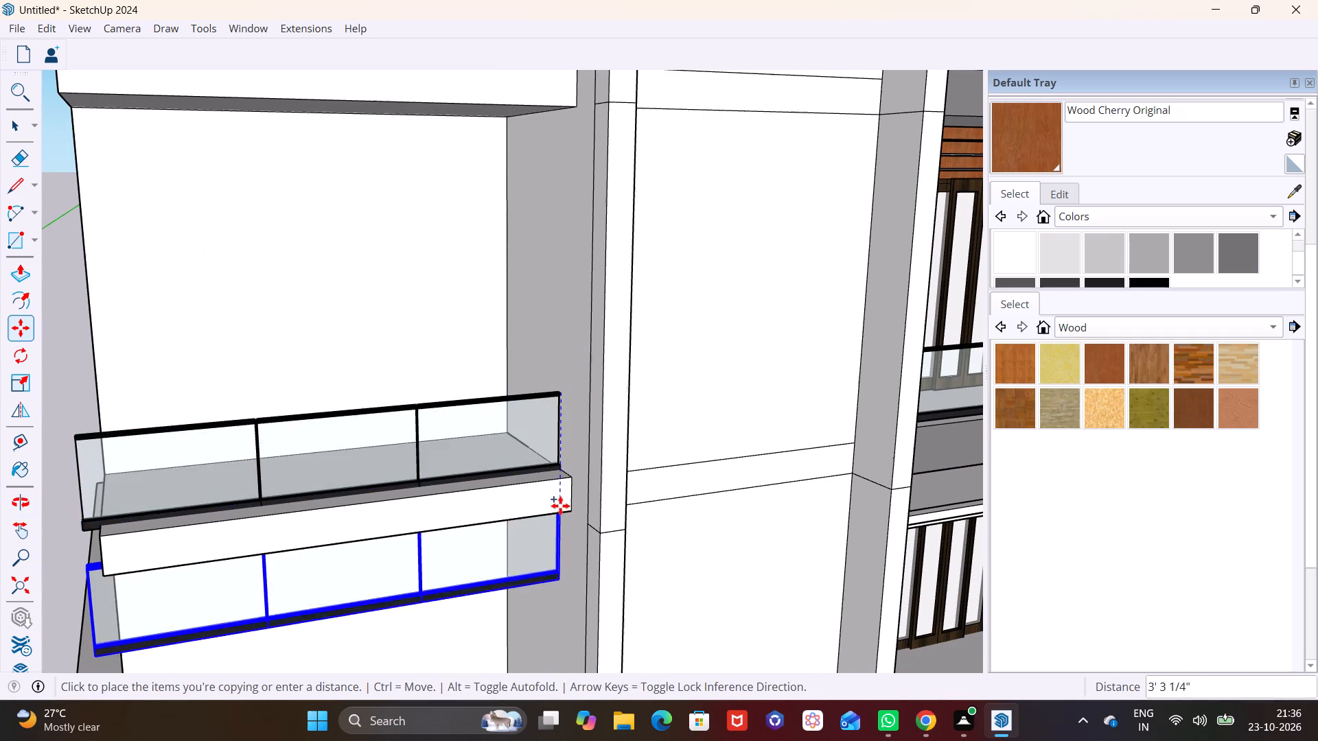
shift+middle_drag(562, 524, 566, 231)
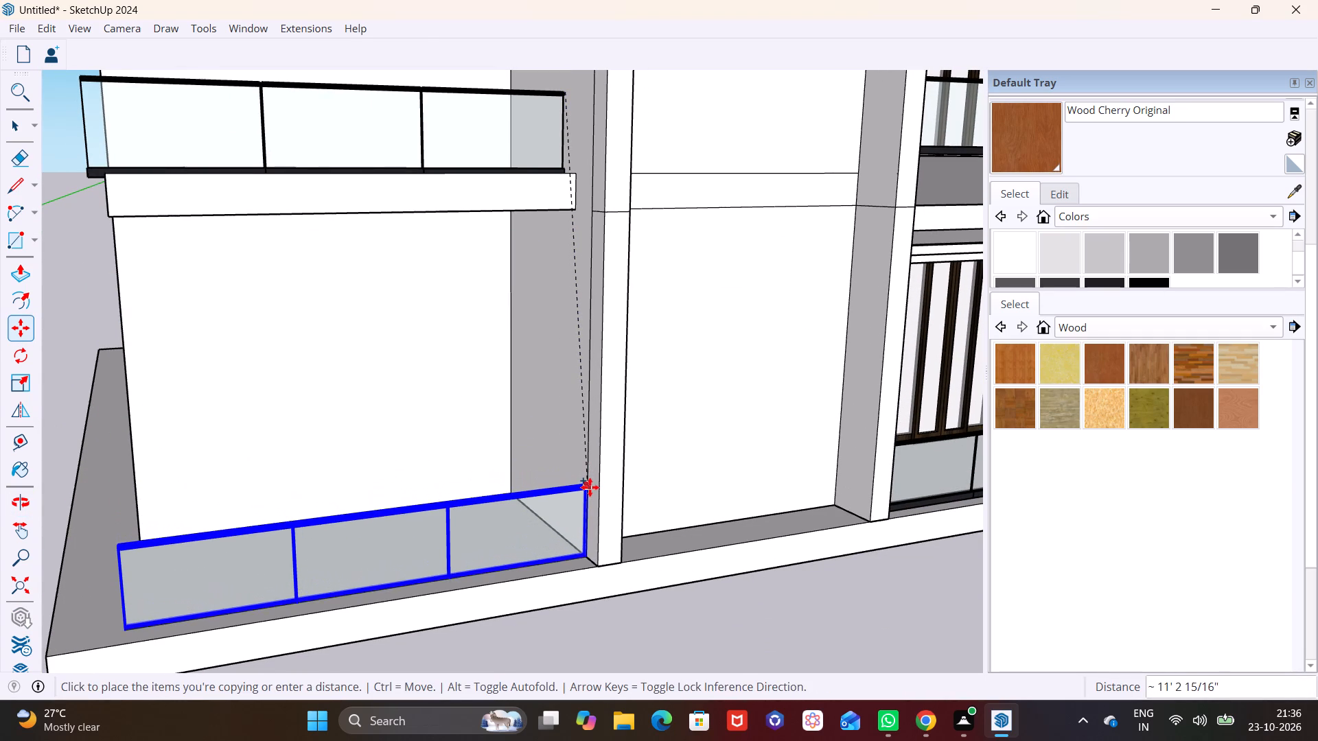
click(590, 489)
key(space)
click(712, 615)
Copy the ground-floor balcony's side railing about 35' 1" across to the open side of the plain bay's ground floor.
middle_drag(645, 569, 644, 569)
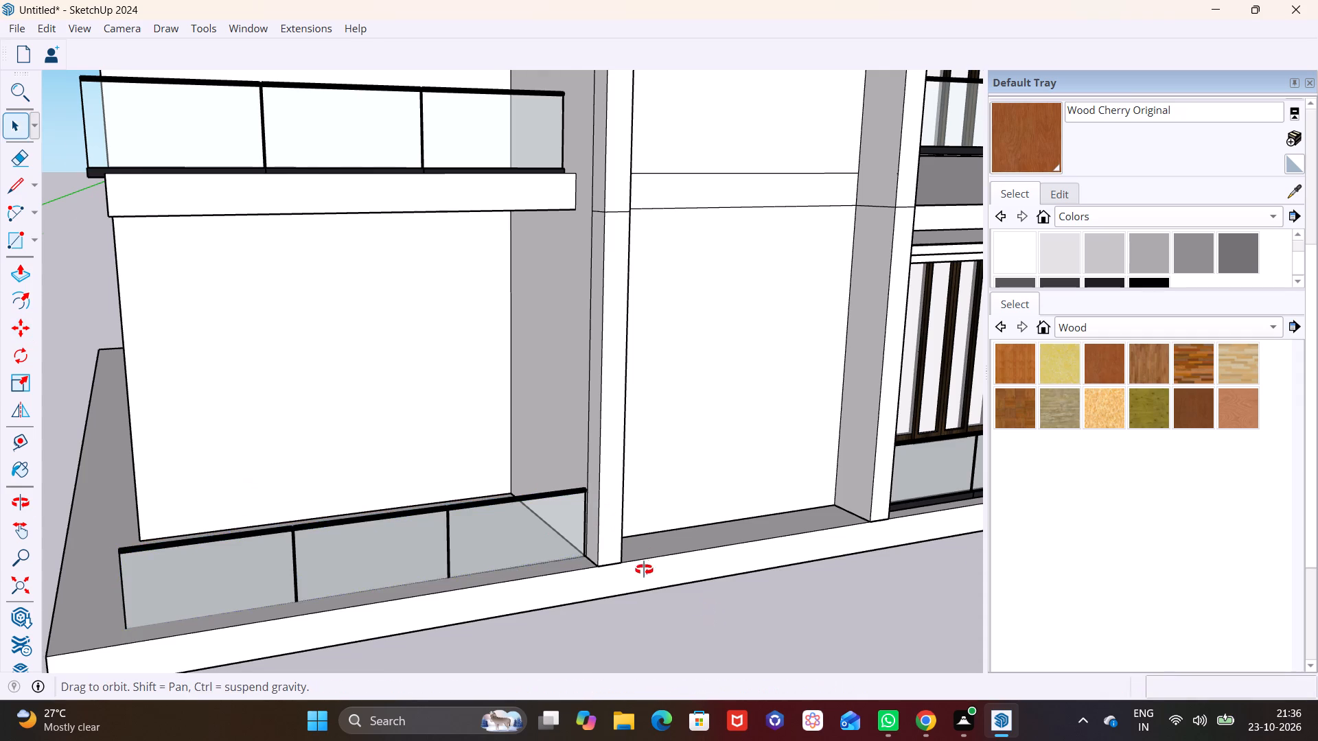
middle_drag(644, 569, 257, 515)
scroll(239, 497, down, 6)
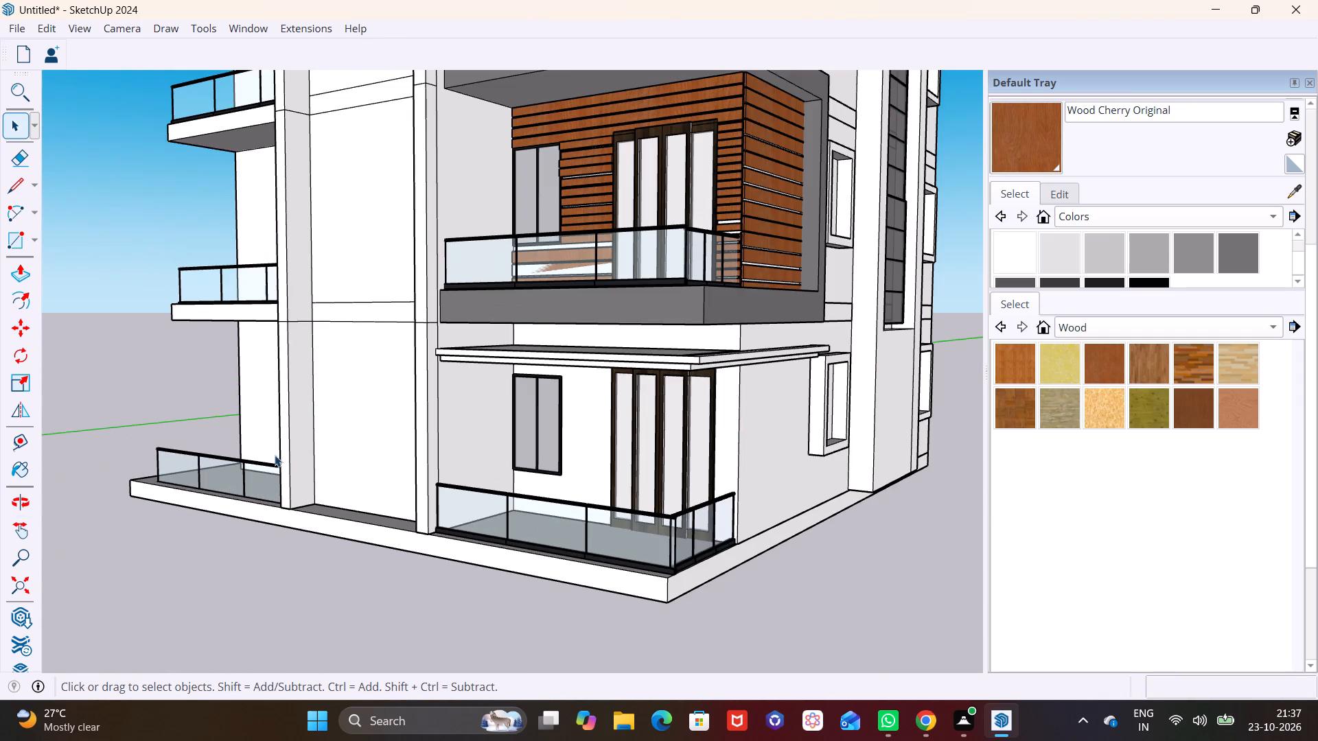
click(713, 504)
key(m)
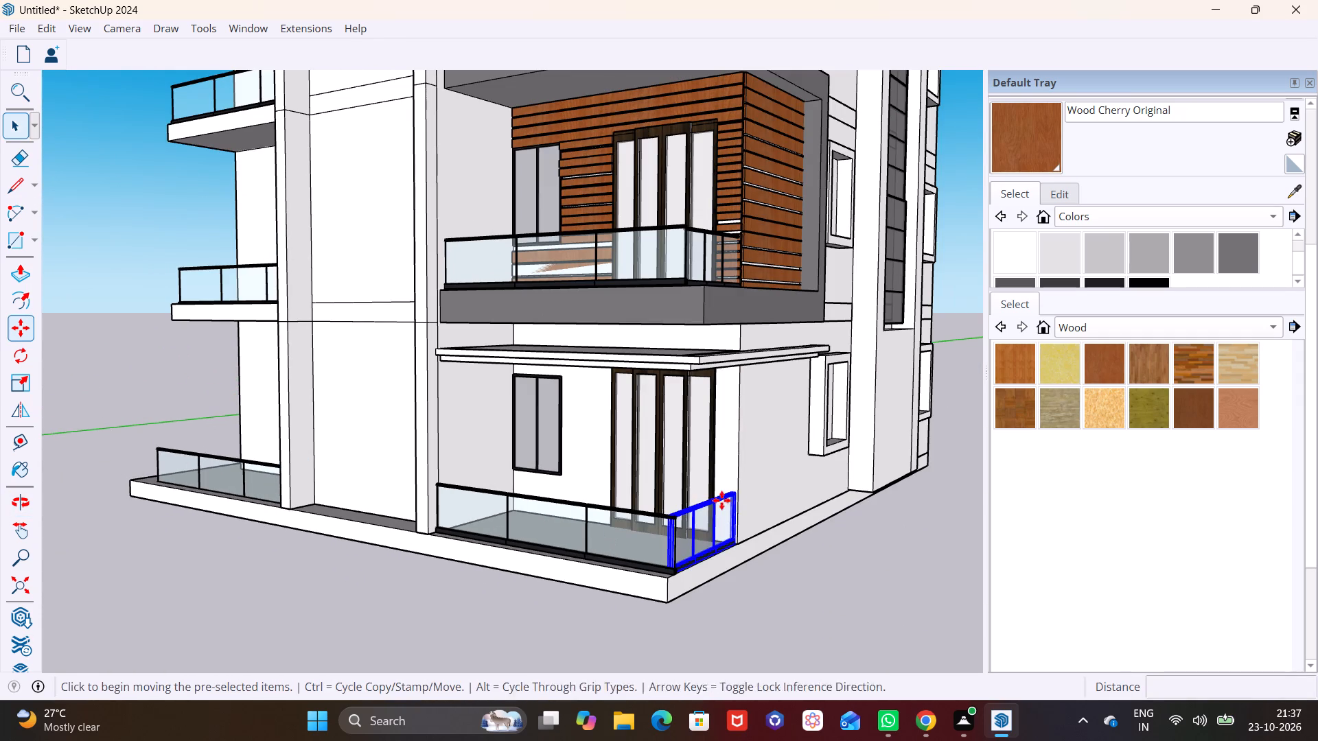
click(739, 495)
middle_drag(189, 457, 735, 479)
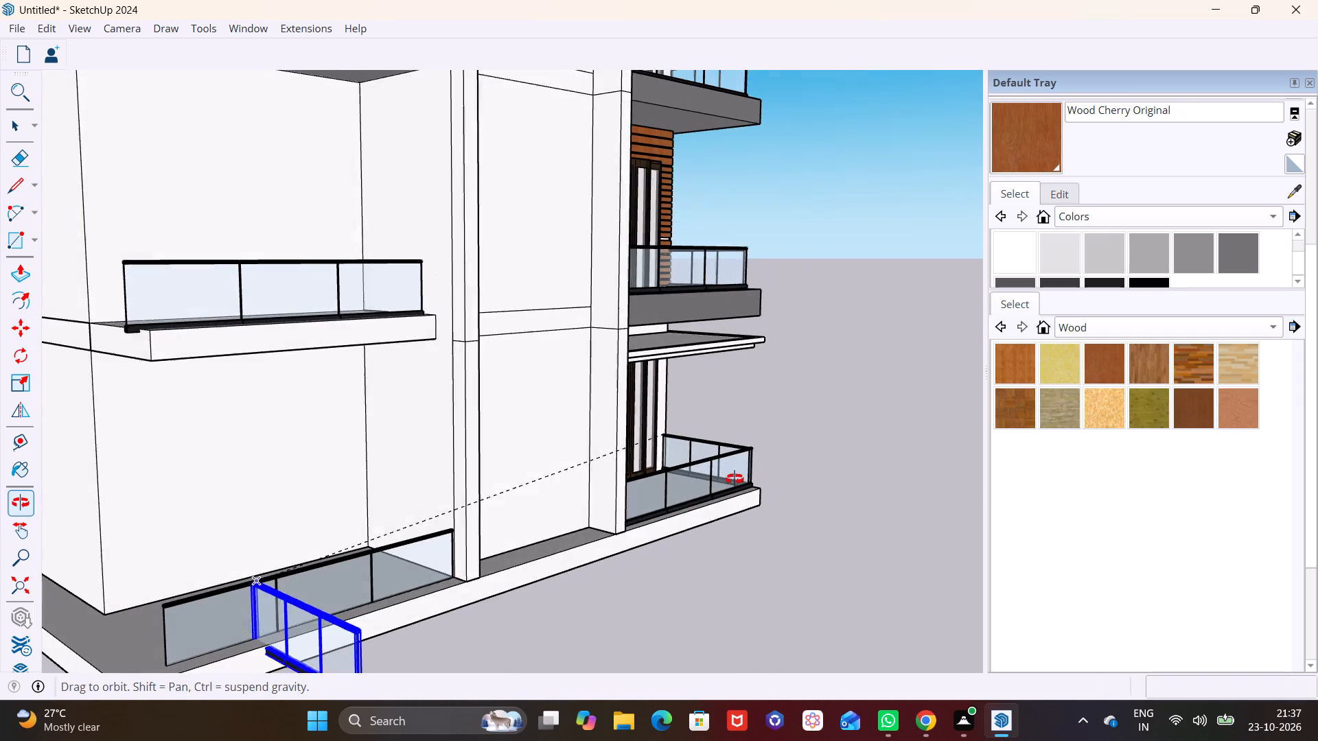
middle_drag(735, 479, 735, 479)
middle_drag(191, 559, 648, 421)
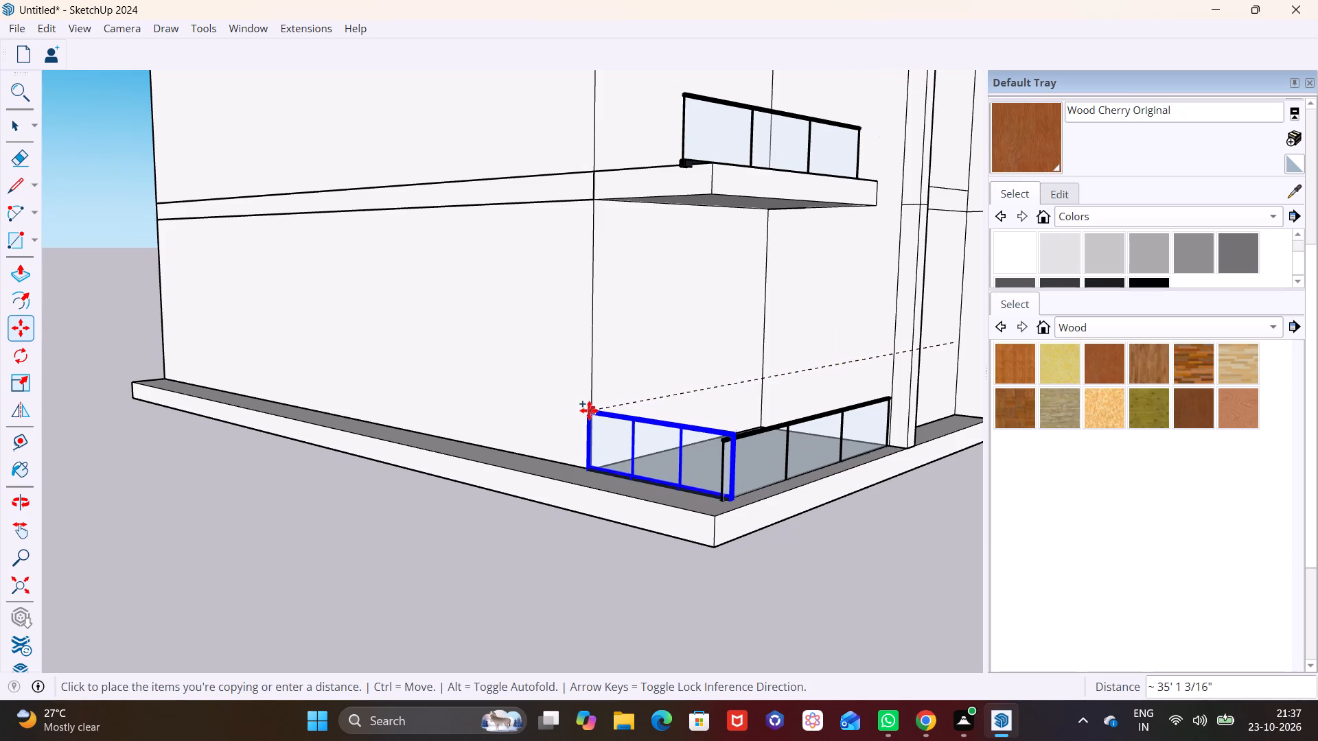
click(587, 412)
Copy the side railing upward onto the open side of each of the four plain-bay slabs above, about 11' apart.
click(585, 409)
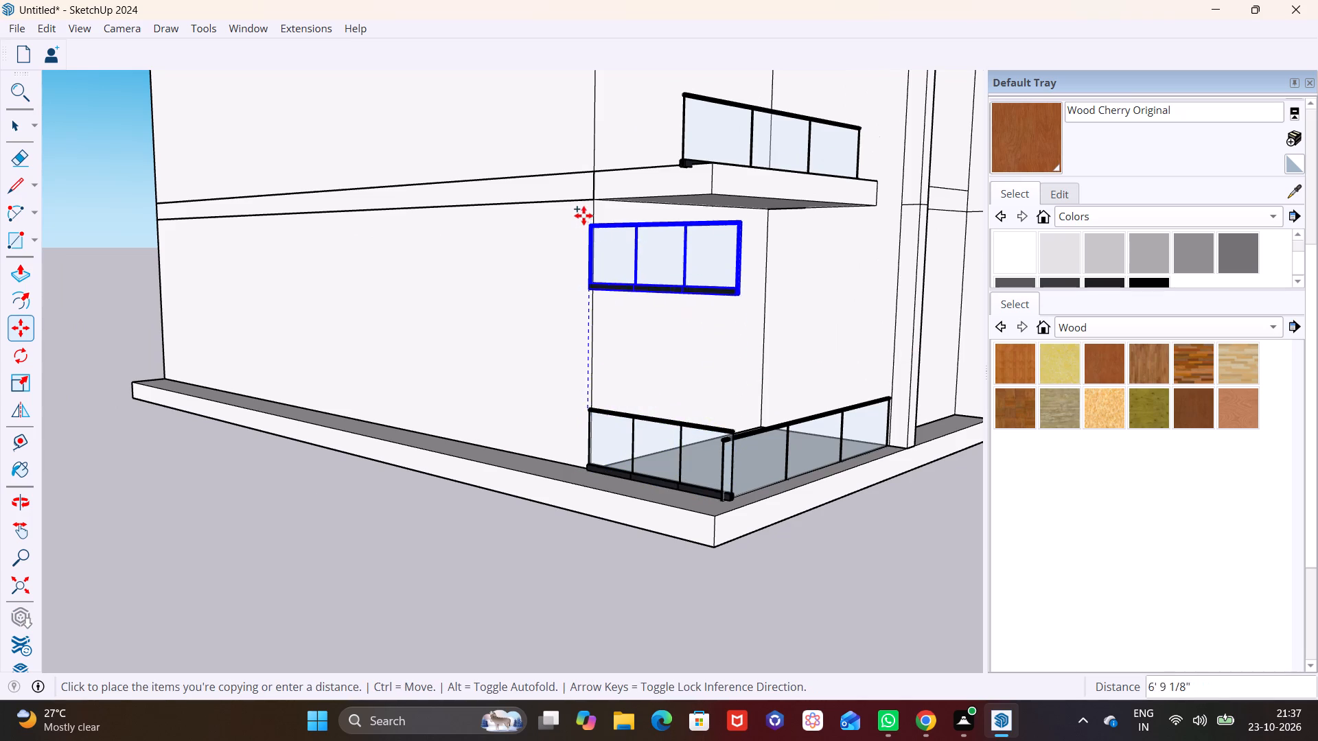
shift+middle_drag(584, 213, 603, 530)
click(610, 431)
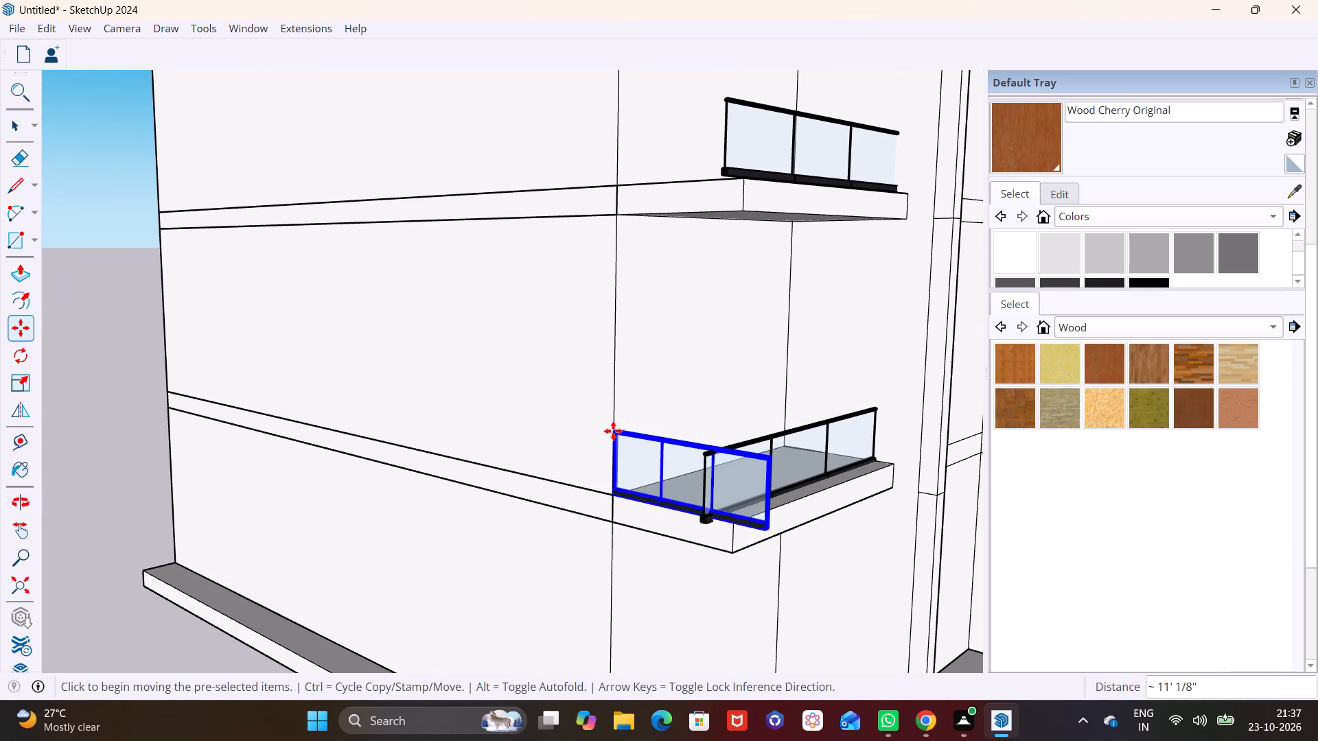
click(613, 426)
shift+middle_drag(622, 209, 642, 525)
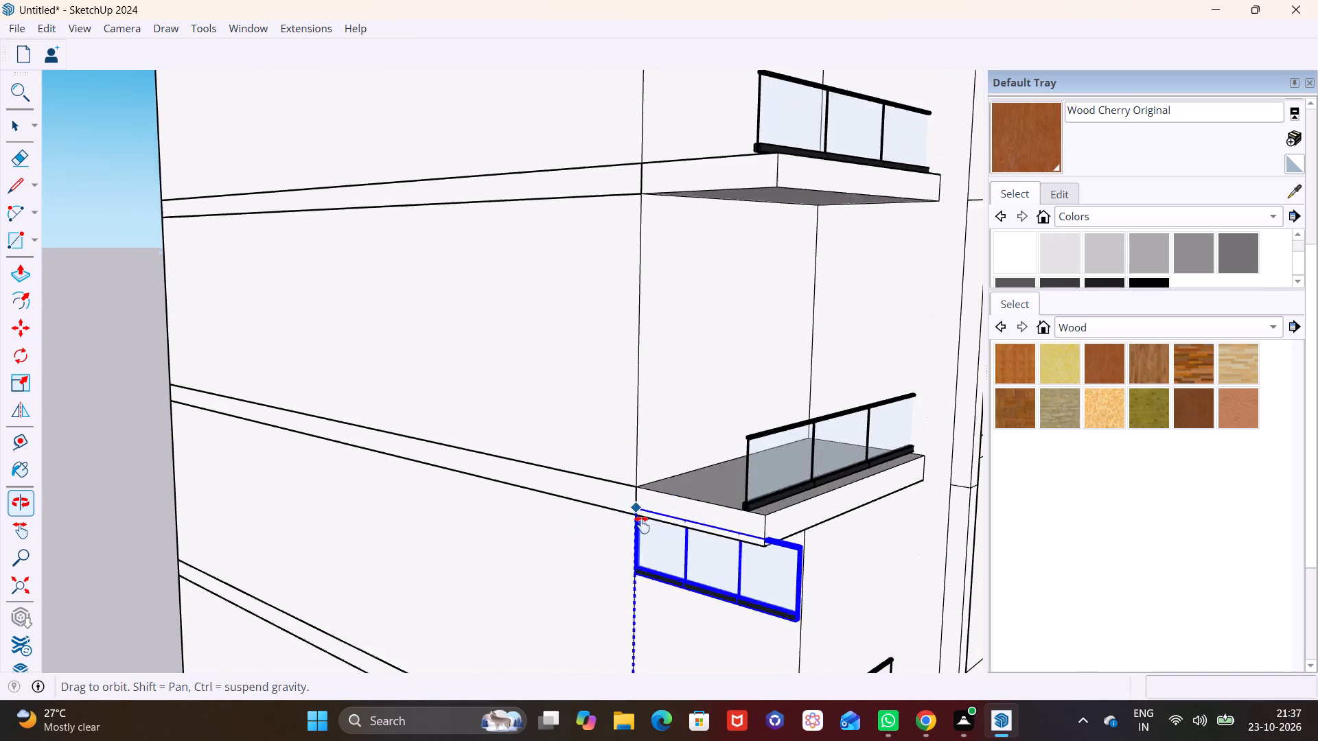
shift+middle_drag(642, 525, 642, 550)
click(634, 461)
click(634, 456)
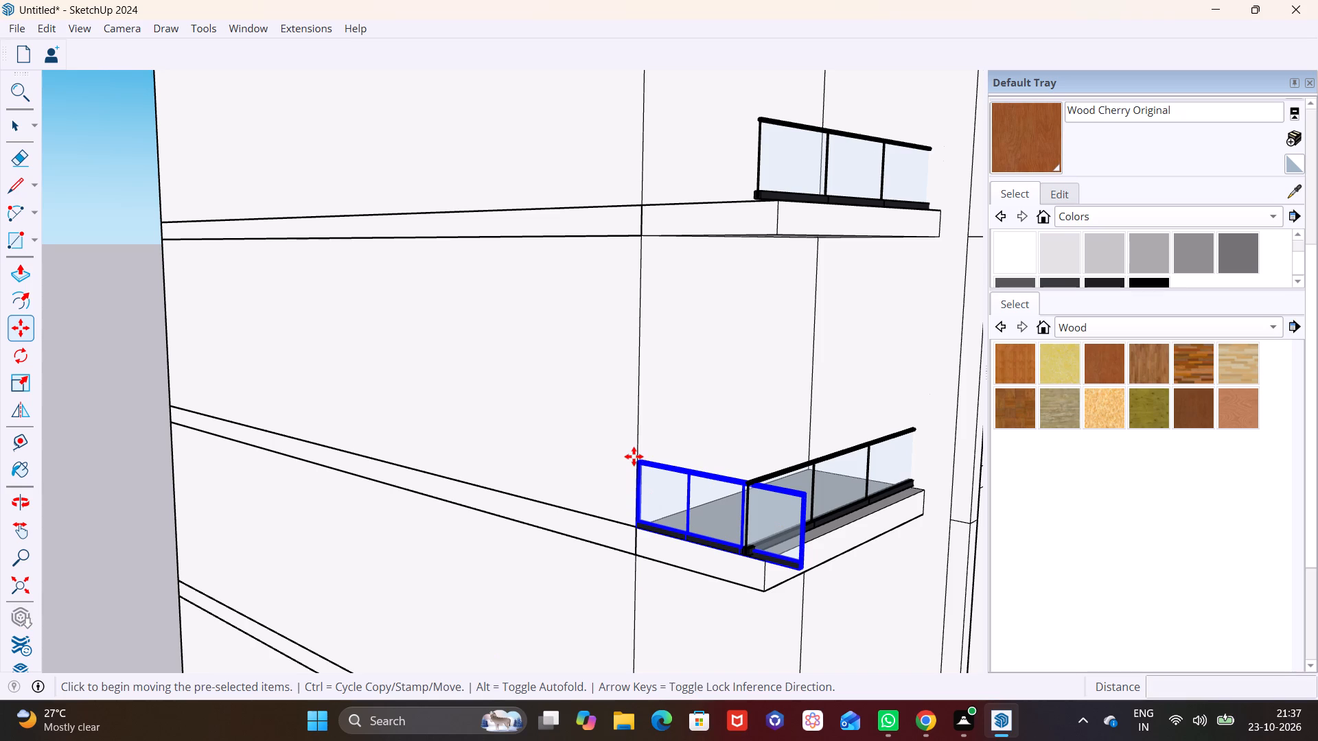
shift+middle_drag(640, 368, 592, 637)
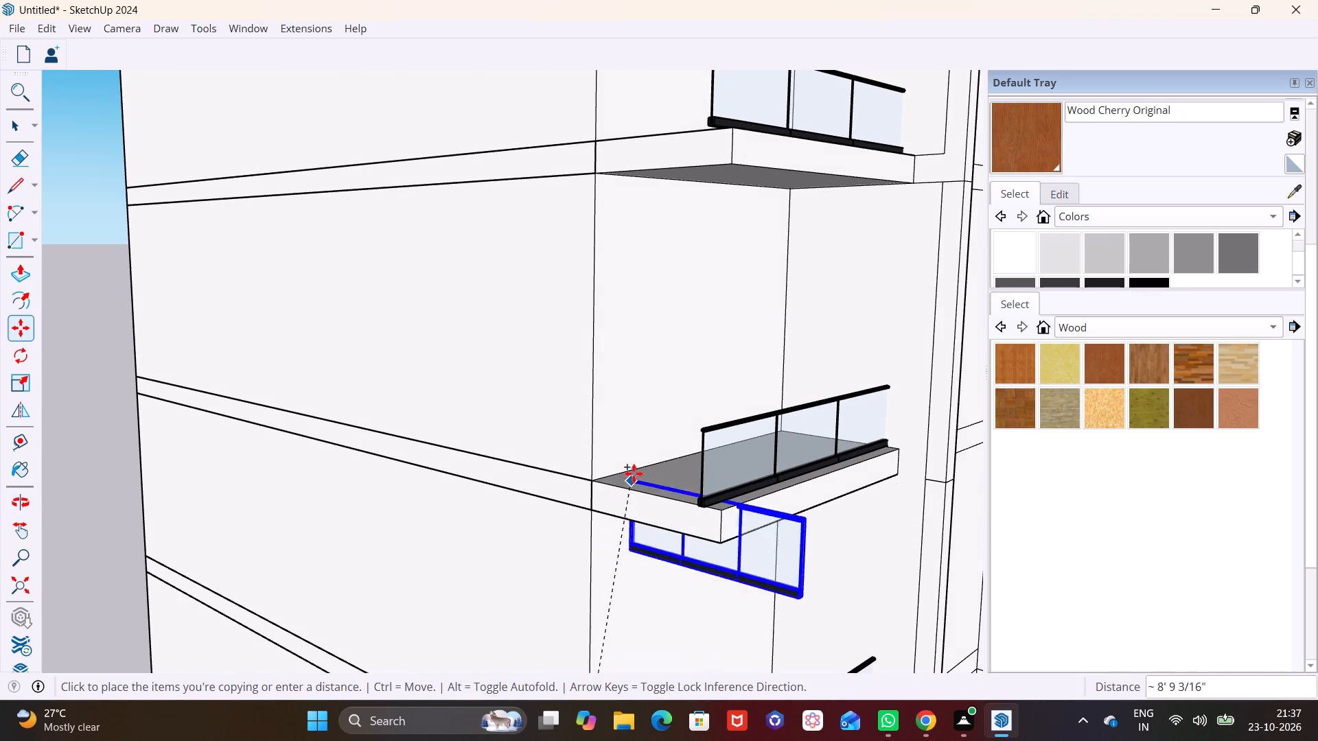
click(591, 412)
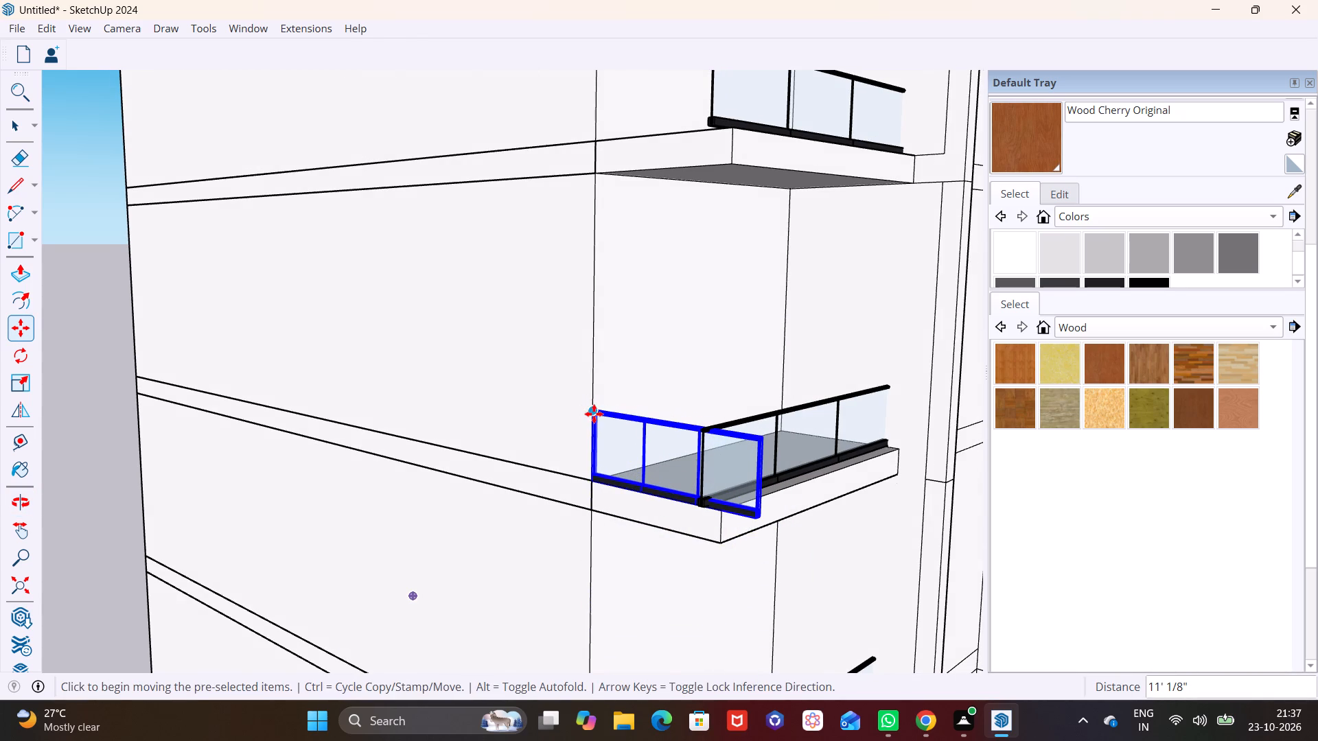
click(597, 416)
shift+middle_drag(601, 406, 608, 652)
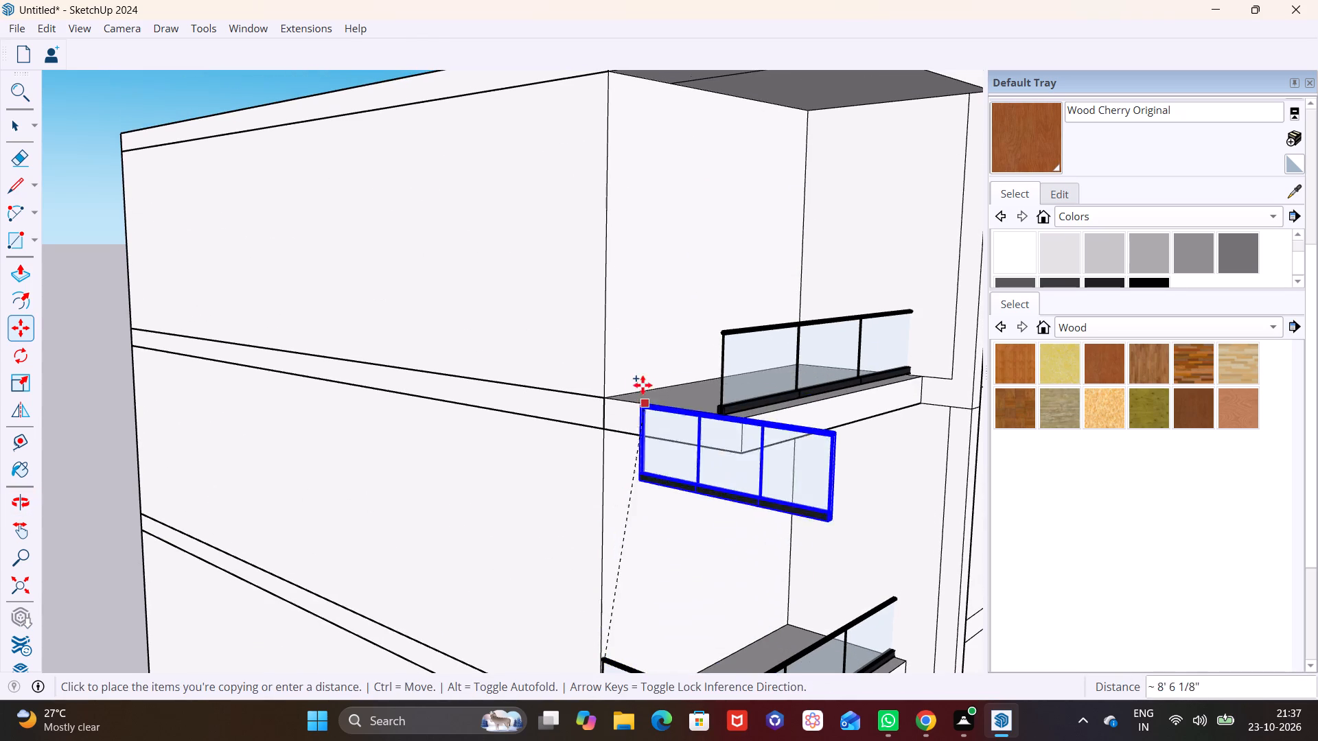
click(605, 323)
Scale the top-storey side railing along its length to 0.71 so it ends at the front railing's corner.
scroll(644, 343, down, 2)
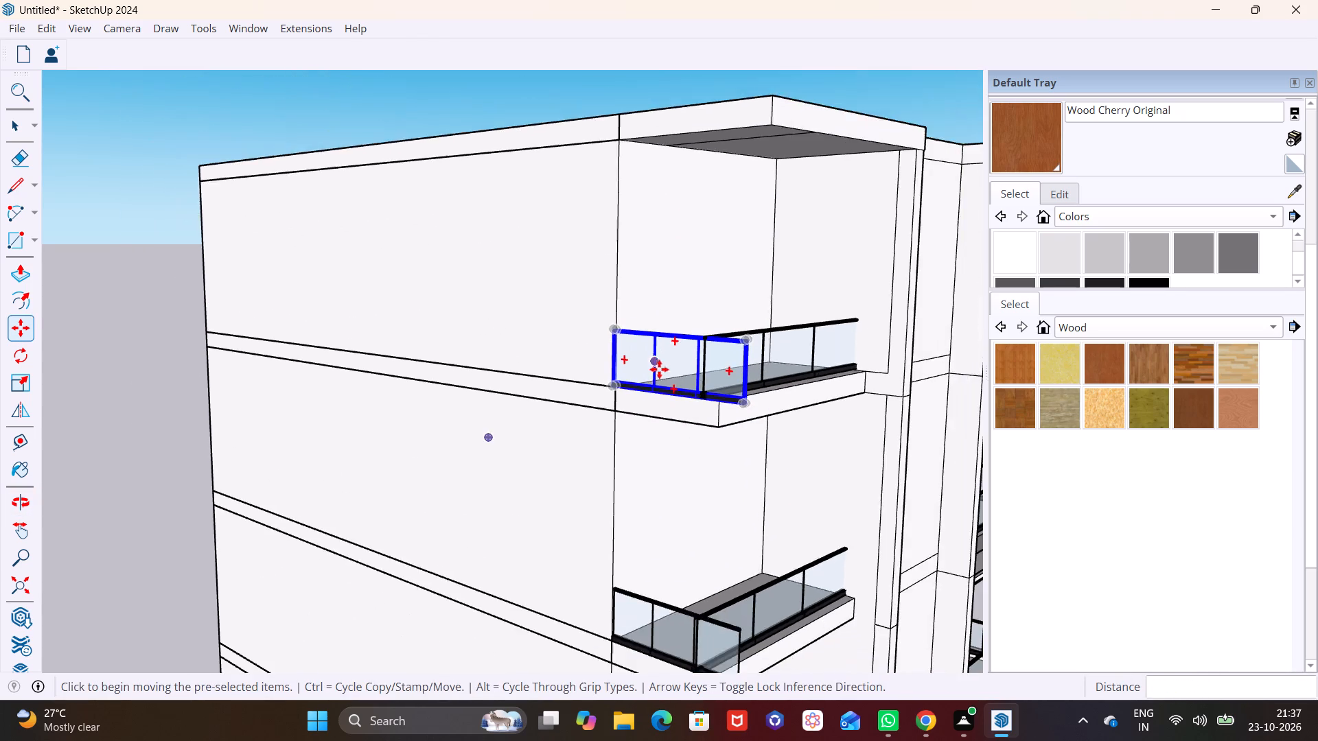
scroll(659, 369, down, 4)
shift+middle_drag(669, 399, 621, 495)
scroll(625, 482, up, 8)
key(space)
click(739, 469)
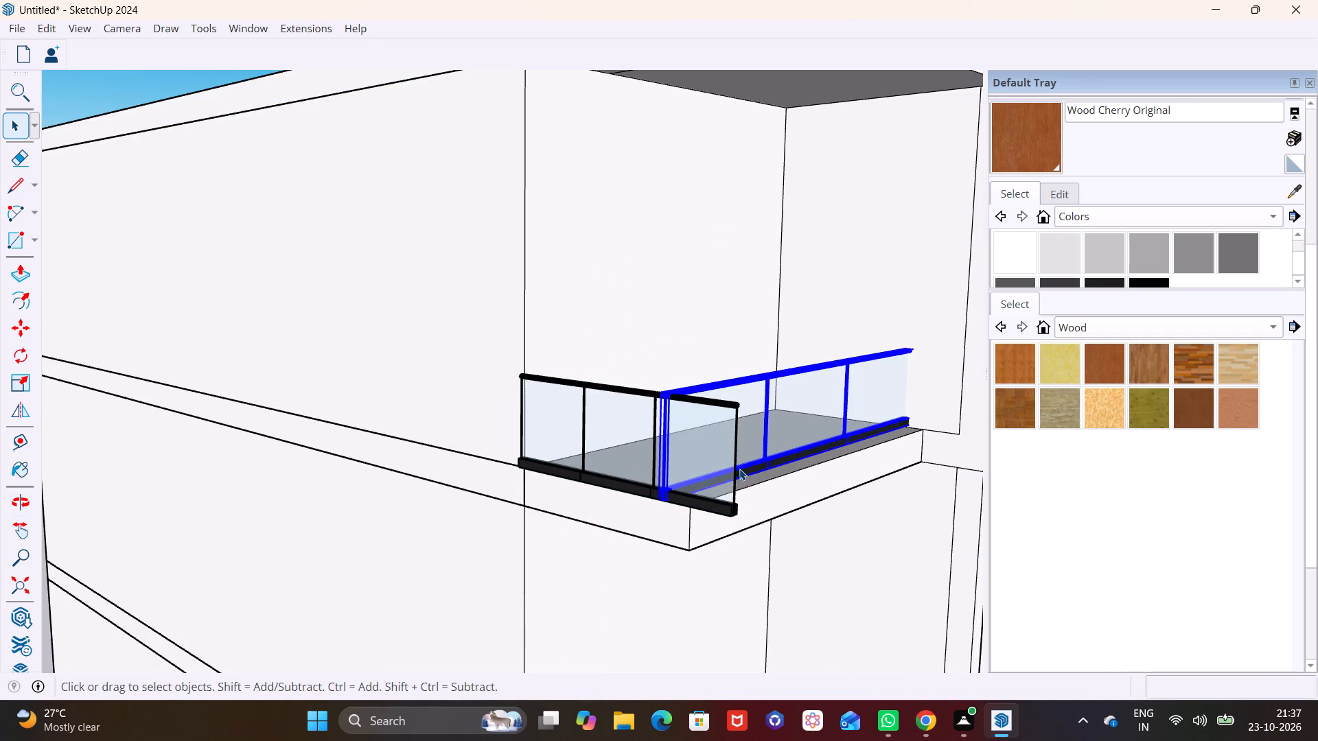
click(617, 390)
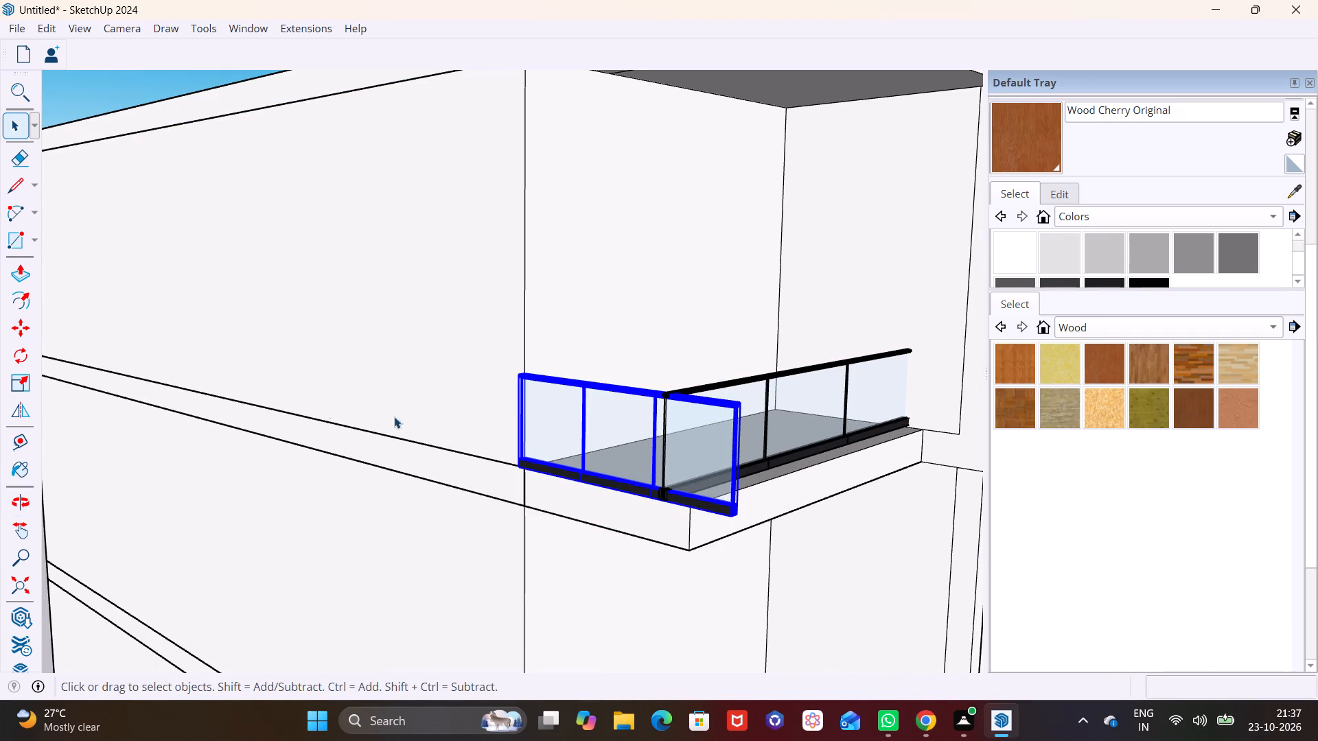
click(25, 391)
scroll(618, 478, up, 6)
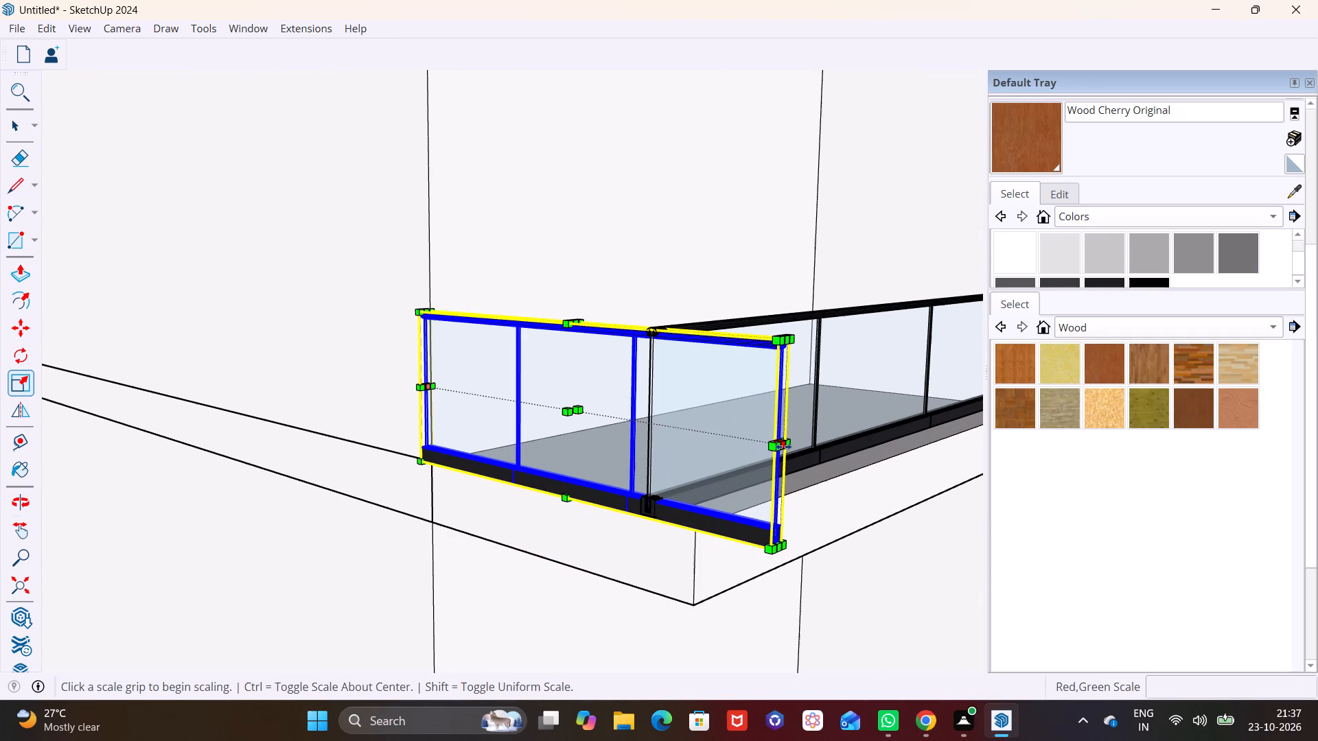
click(783, 447)
click(648, 436)
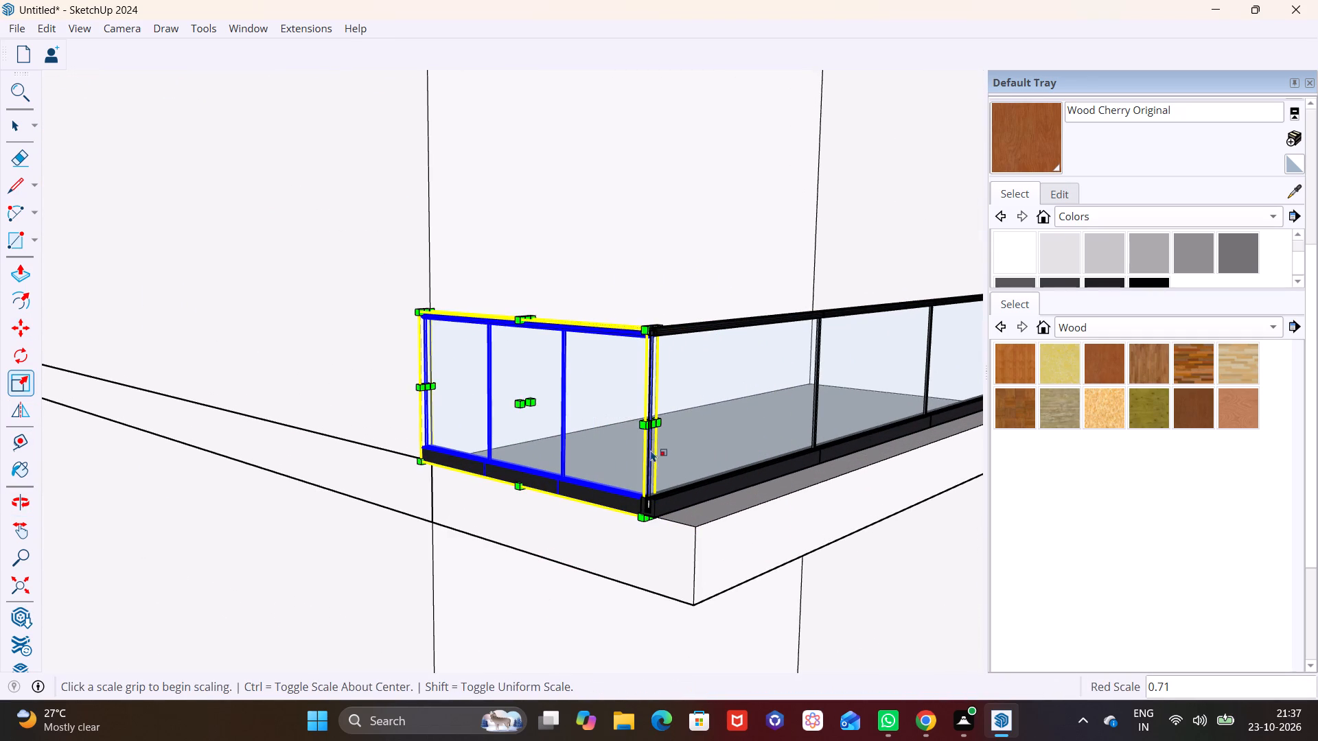
Scale the plain bay's side railing one storey below the top along its length so it ends at the front railing's corner.
scroll(653, 450, down, 6)
middle_drag(658, 554, 643, 294)
shift+middle_drag(717, 478, 640, 333)
key(space)
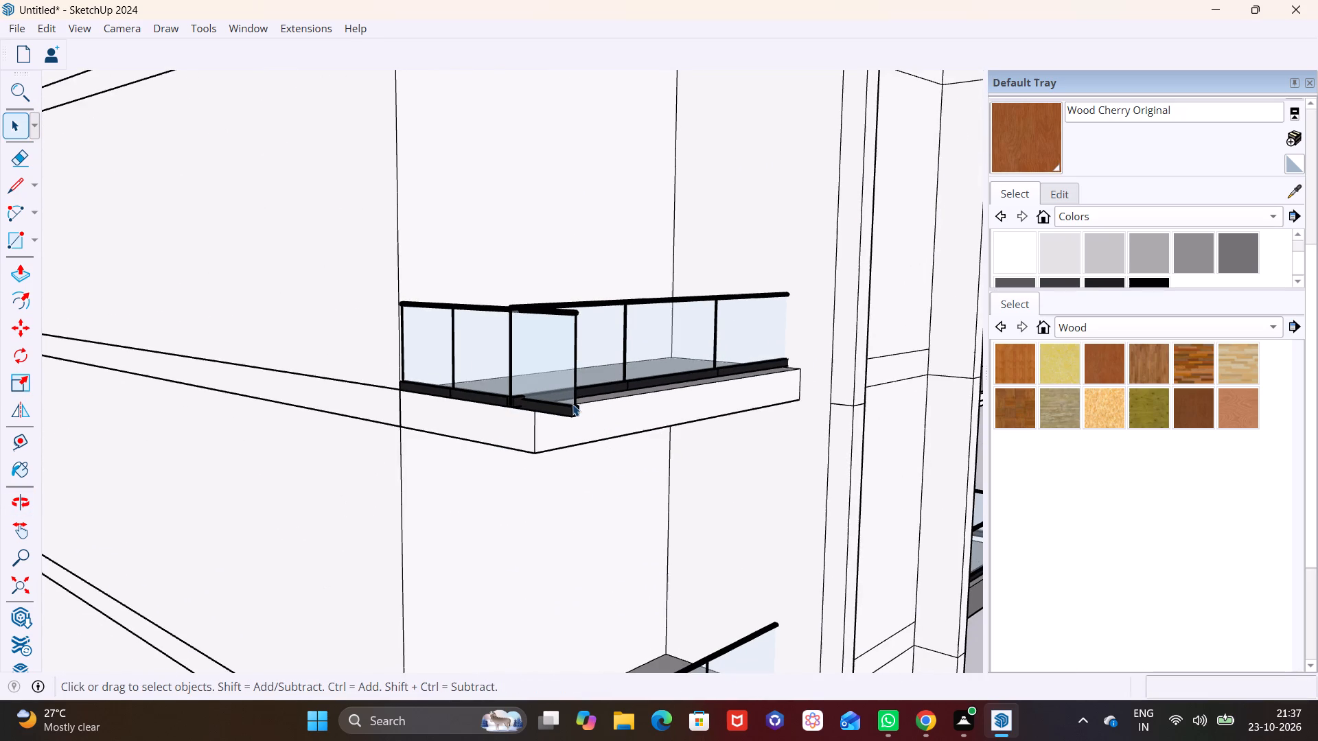
click(573, 404)
click(14, 384)
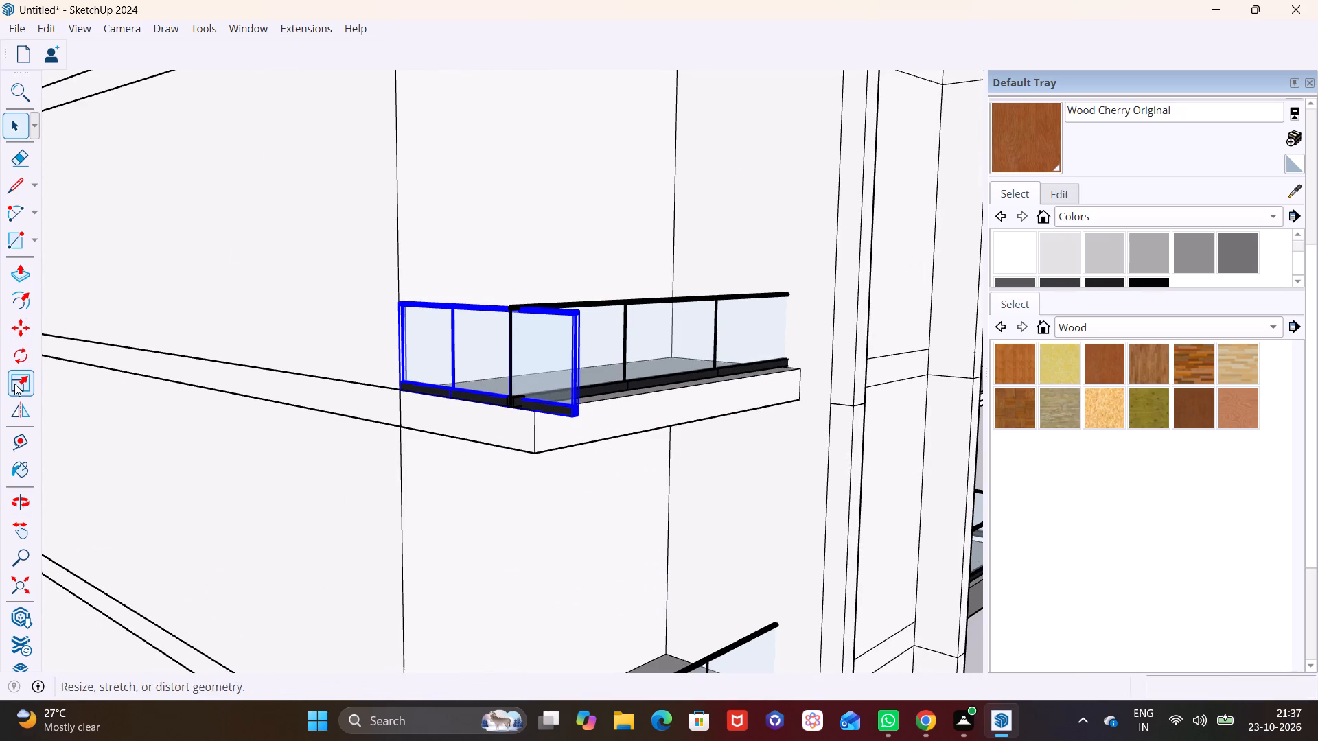
scroll(308, 347, up, 5)
click(806, 379)
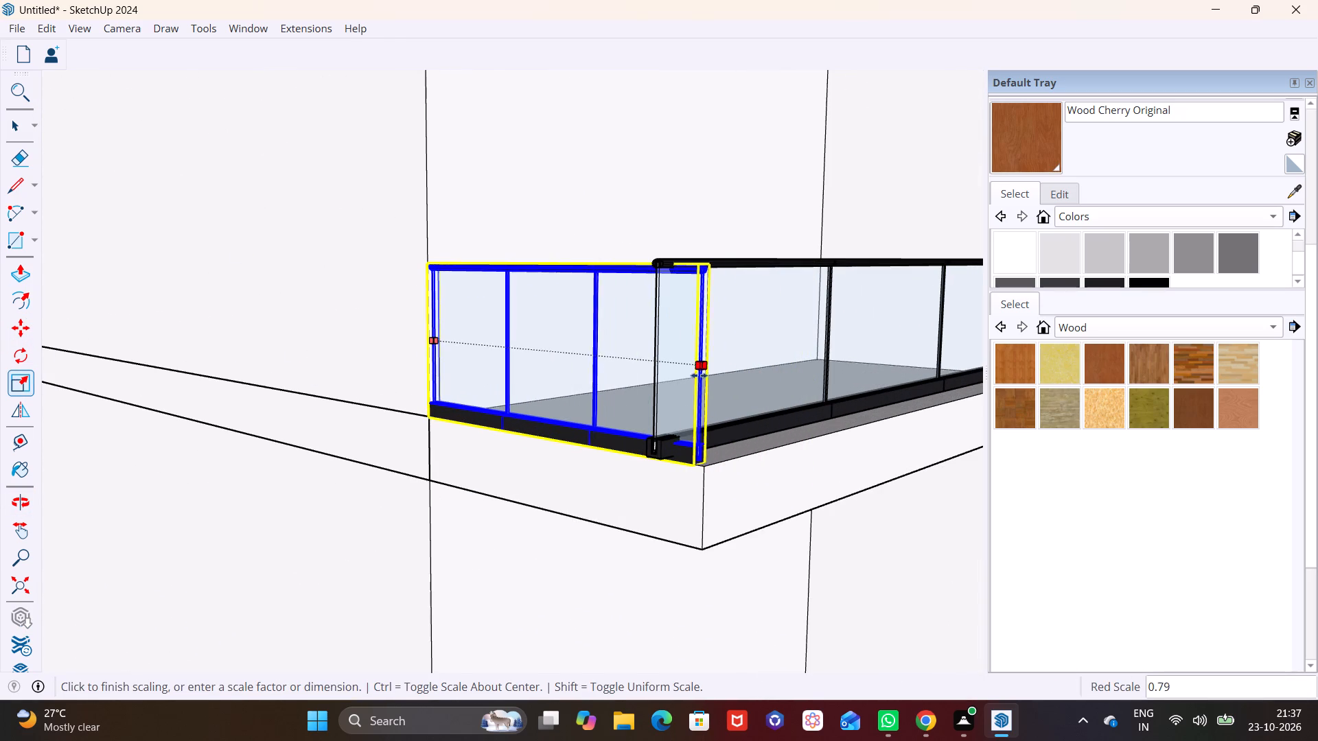
click(653, 369)
key(space)
Scale the side railing two storeys below the top along its length so it ends at the front railing's corner.
scroll(735, 408, down, 11)
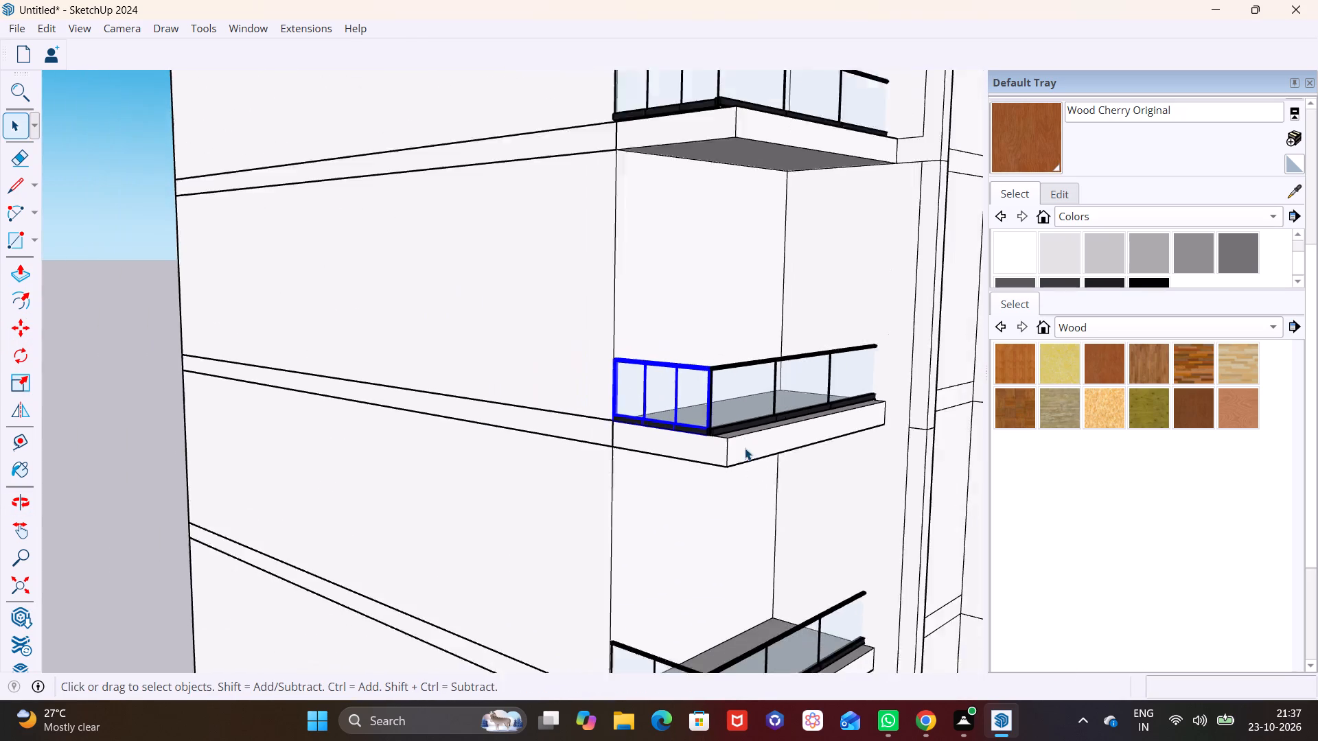
scroll(745, 448, down, 1)
shift+middle_drag(763, 486, 691, 146)
shift+scroll(730, 334, up, 1)
scroll(606, 272, up, 3)
middle_drag(614, 270, 643, 325)
scroll(638, 319, up, 2)
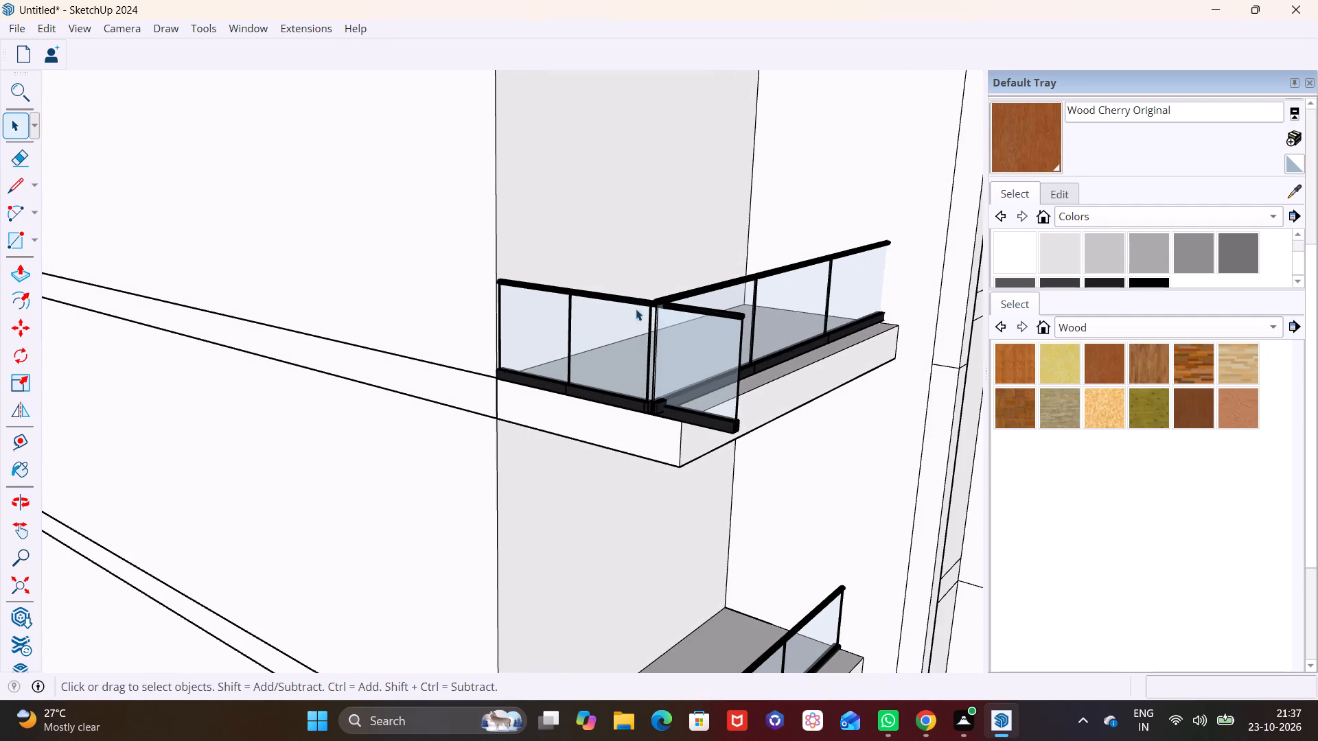
click(627, 301)
click(18, 381)
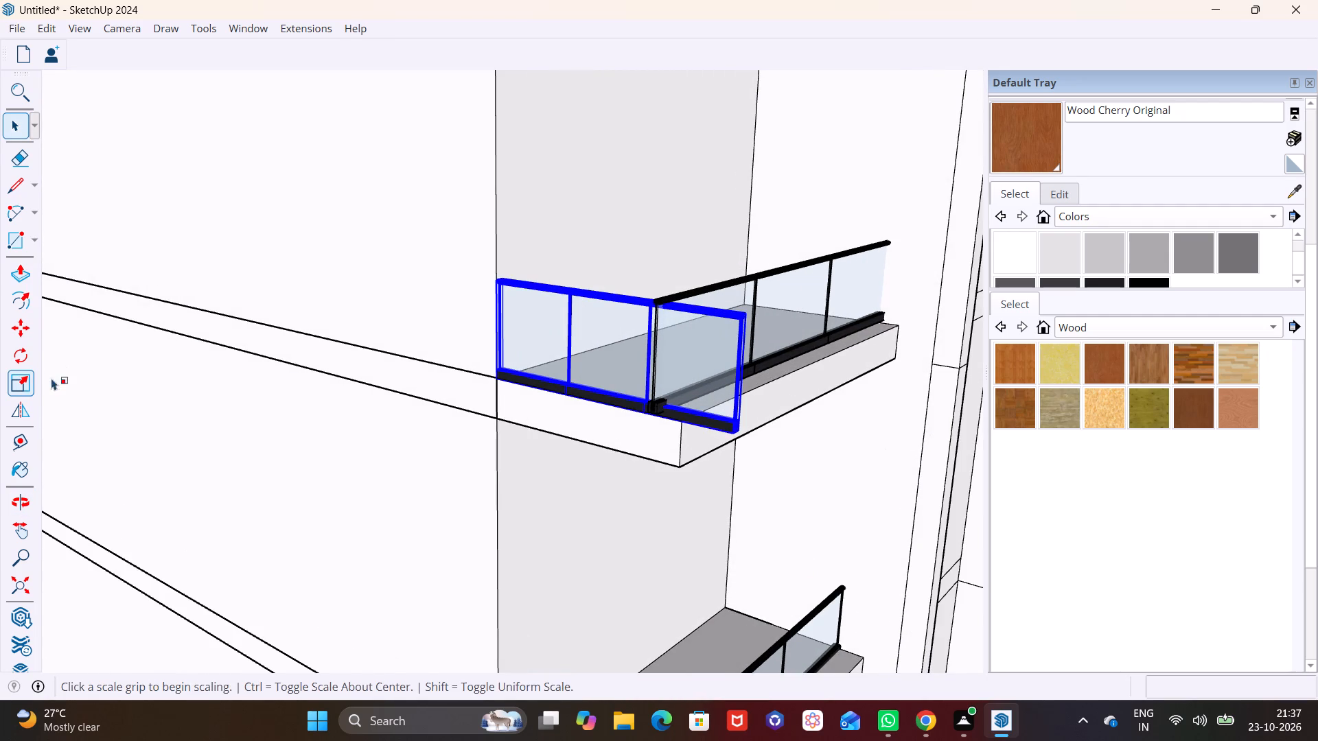
scroll(603, 376, up, 3)
click(798, 377)
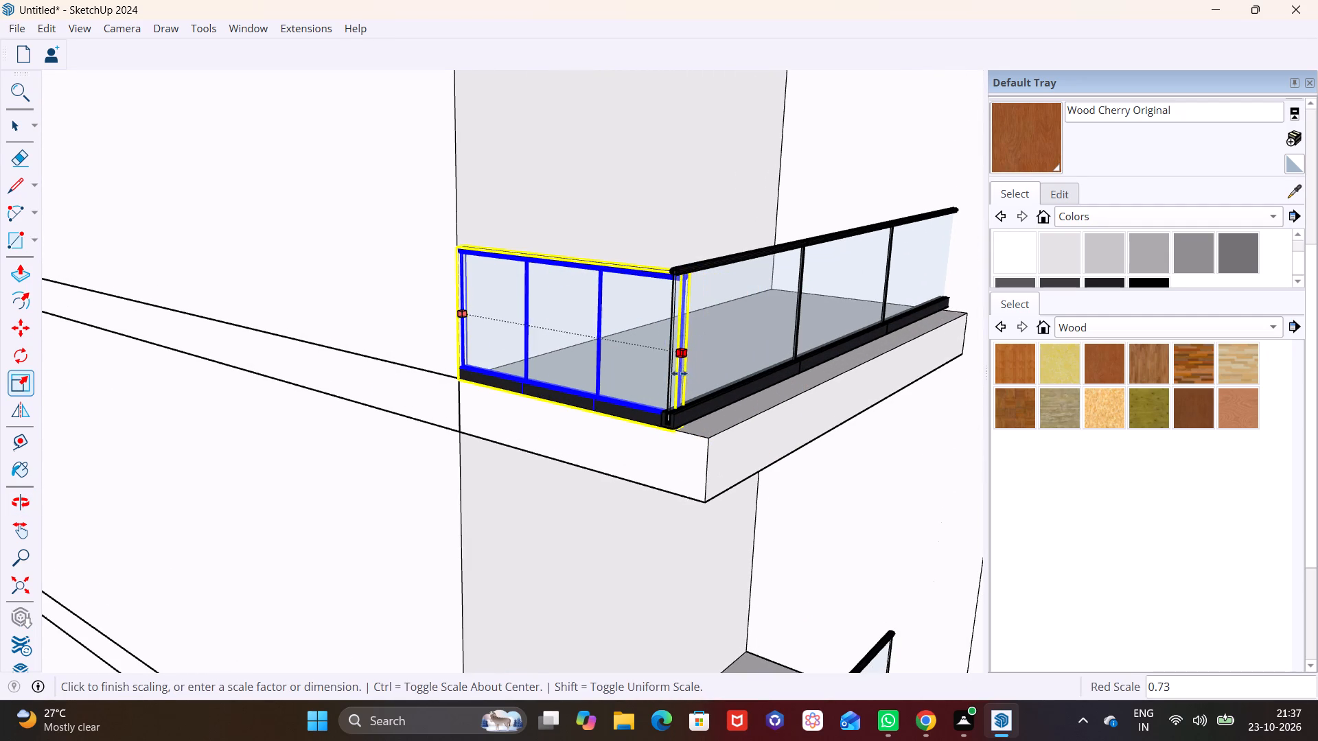
click(673, 372)
Scale the side railing on the plain bay's first slab above the ground floor to 0.66 along its length.
scroll(683, 392, down, 6)
shift+middle_drag(730, 451, 640, 132)
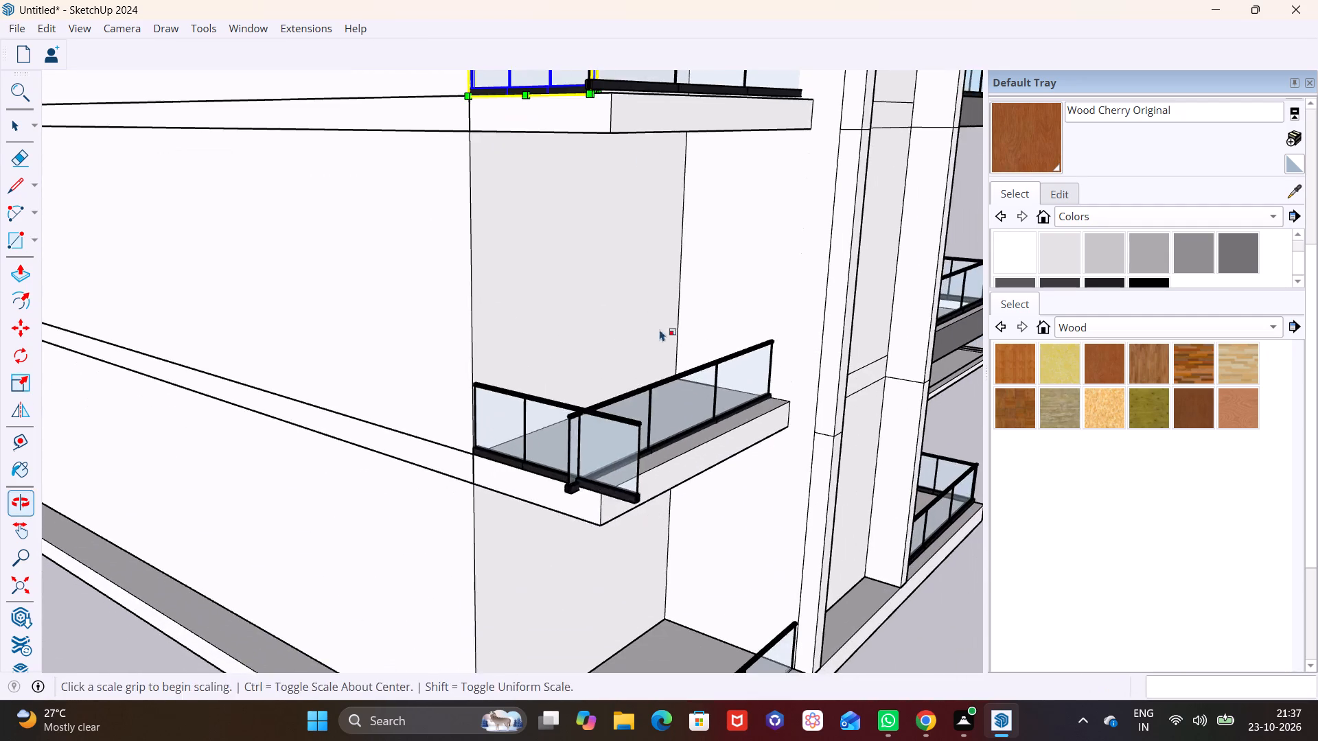
shift+scroll(667, 429, up, 1)
shift+middle_drag(667, 429, 690, 255)
click(658, 303)
key(space)
click(521, 281)
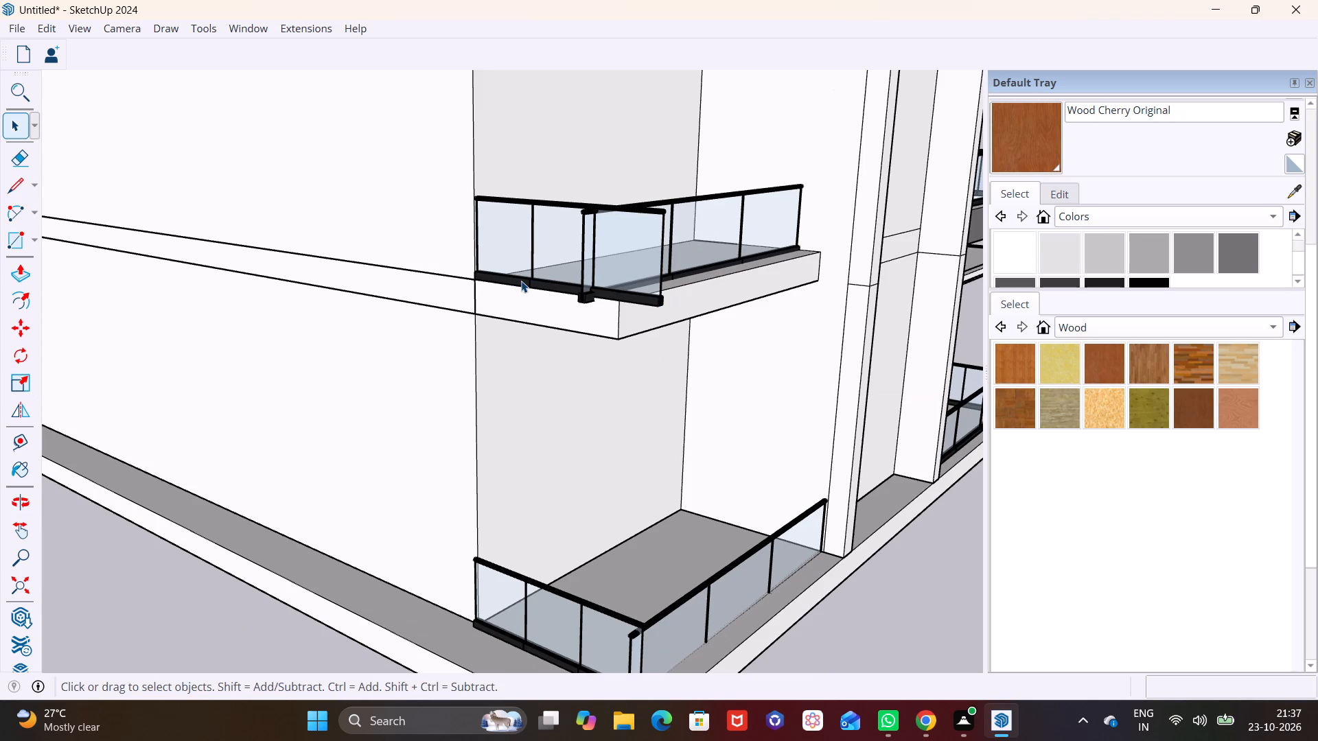
click(24, 380)
scroll(515, 259, up, 5)
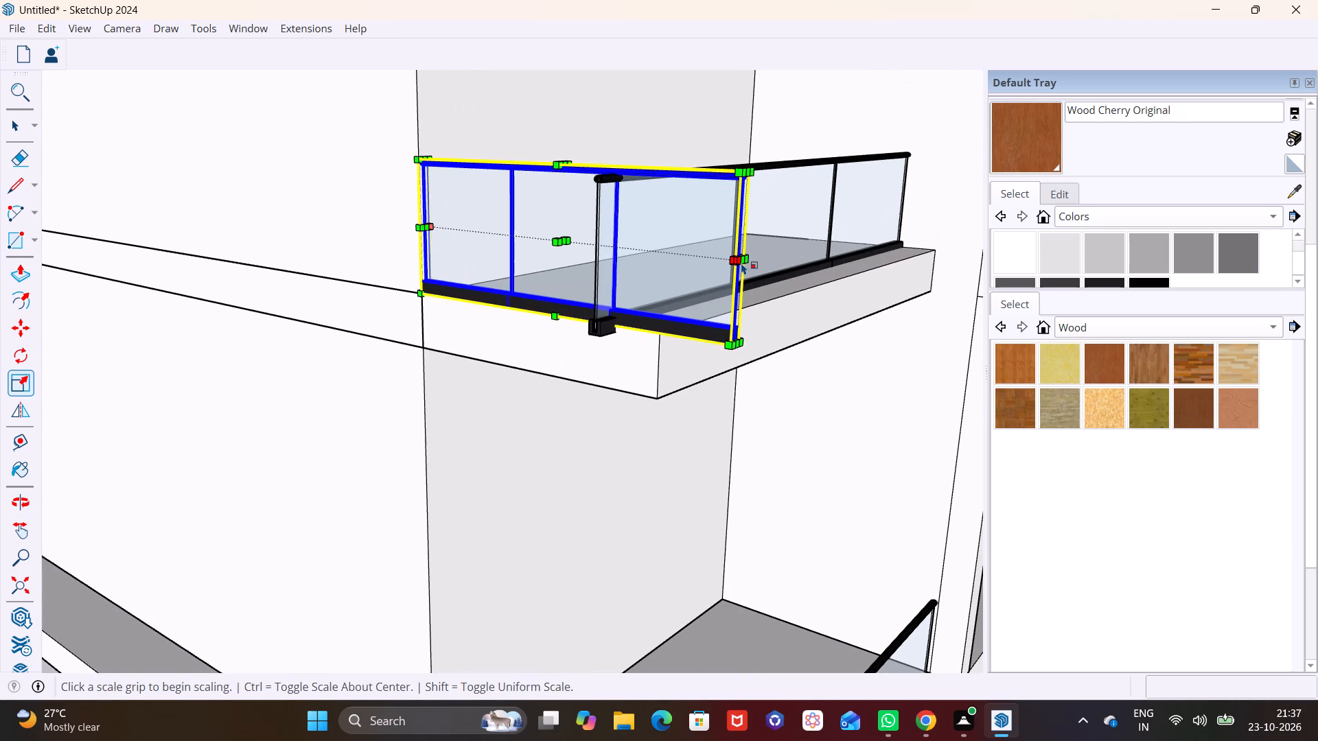
click(744, 259)
click(611, 257)
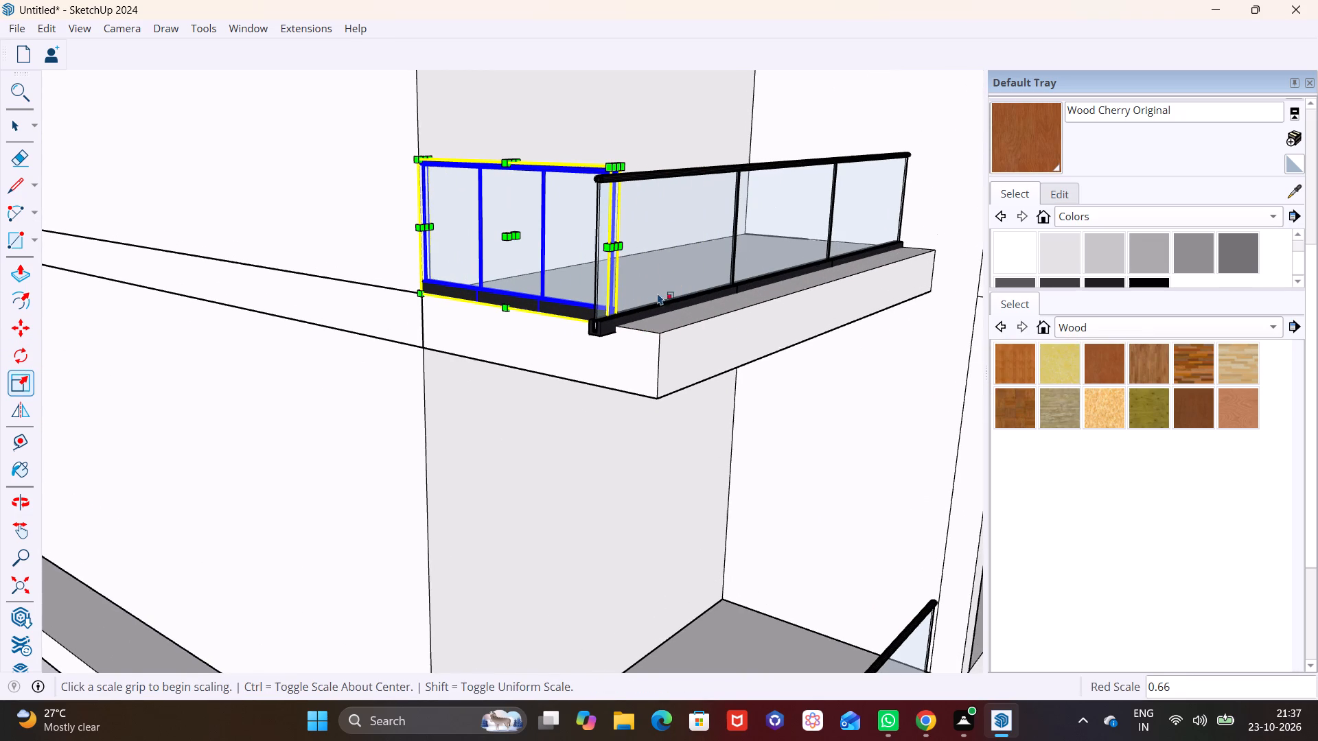
Shorten the front railing on that same slab by scaling it along its length until it meets the side railing's corner.
click(606, 332)
key(space)
click(603, 333)
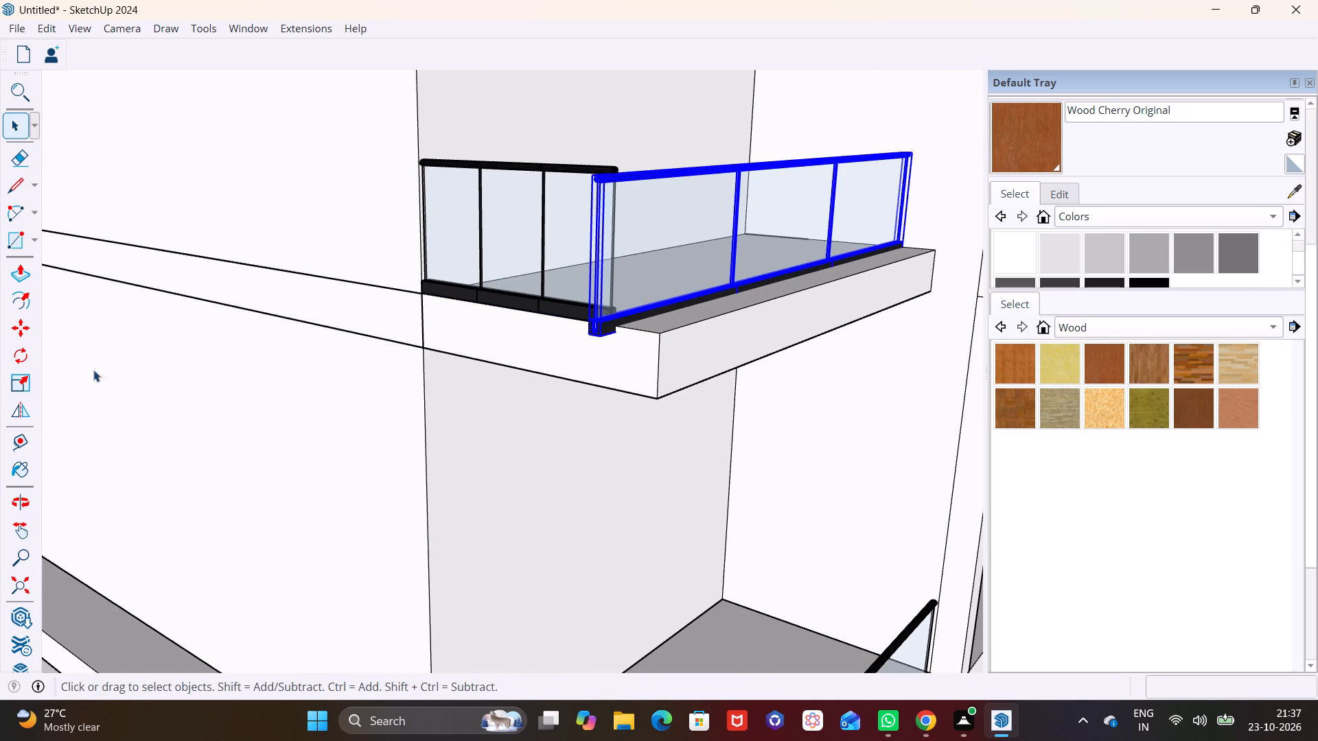
click(21, 384)
scroll(547, 307, up, 3)
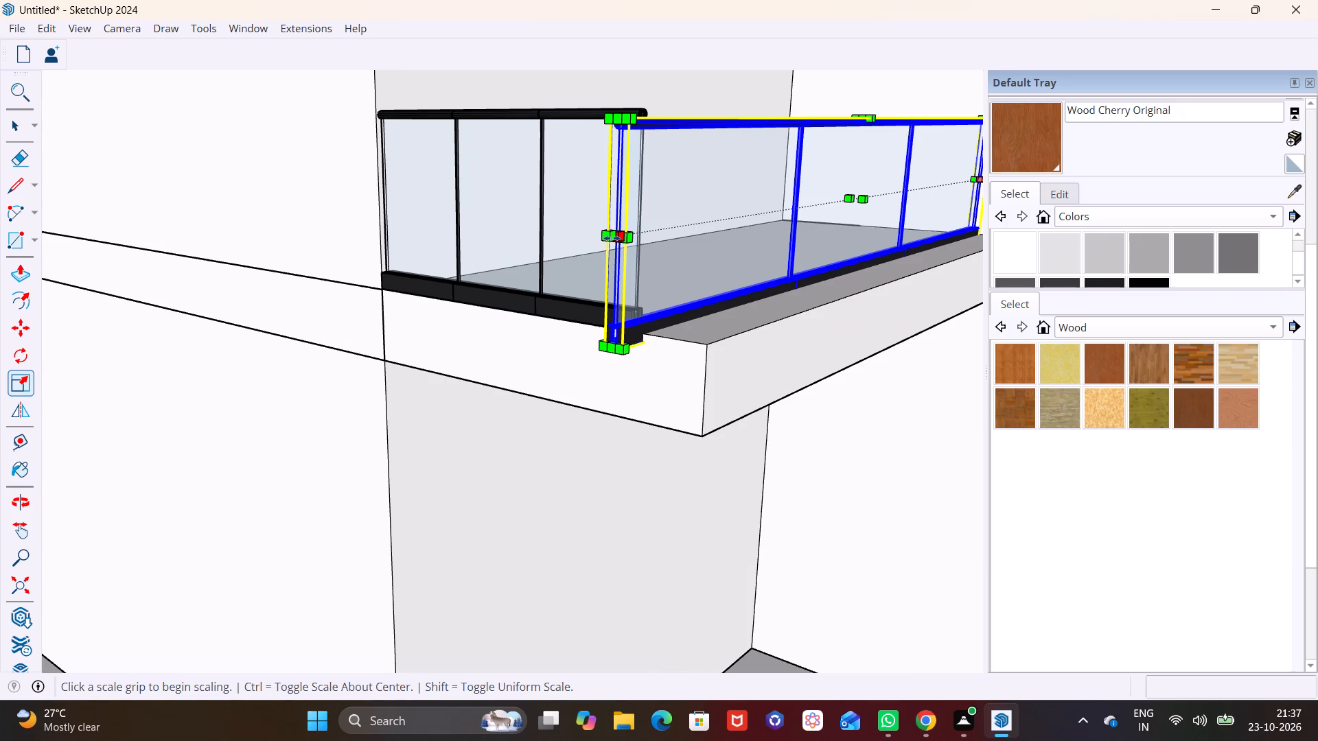
click(613, 238)
click(644, 228)
key(space)
click(767, 368)
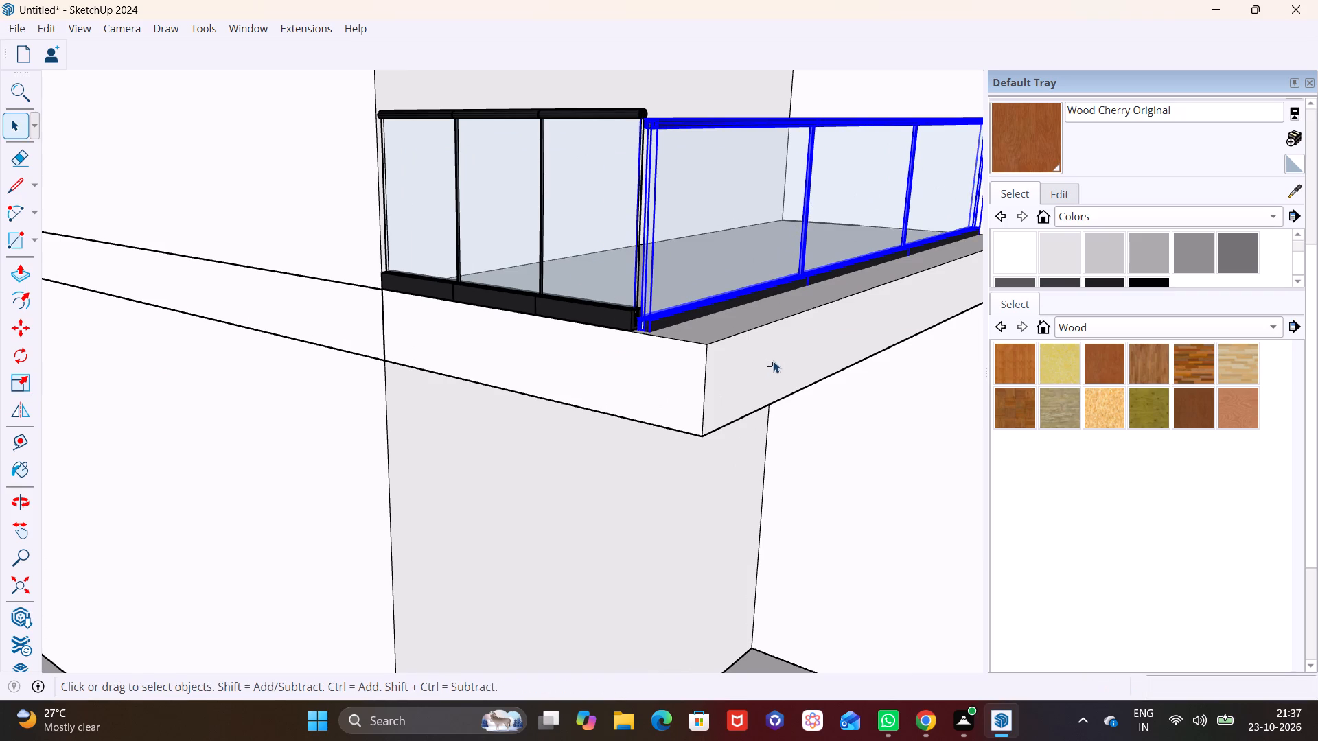
Shorten the ground-floor front railing of the plain bay by scaling it along its length to meet the side railing's end.
scroll(773, 370, down, 8)
shift+middle_drag(700, 529, 620, 343)
scroll(667, 443, up, 7)
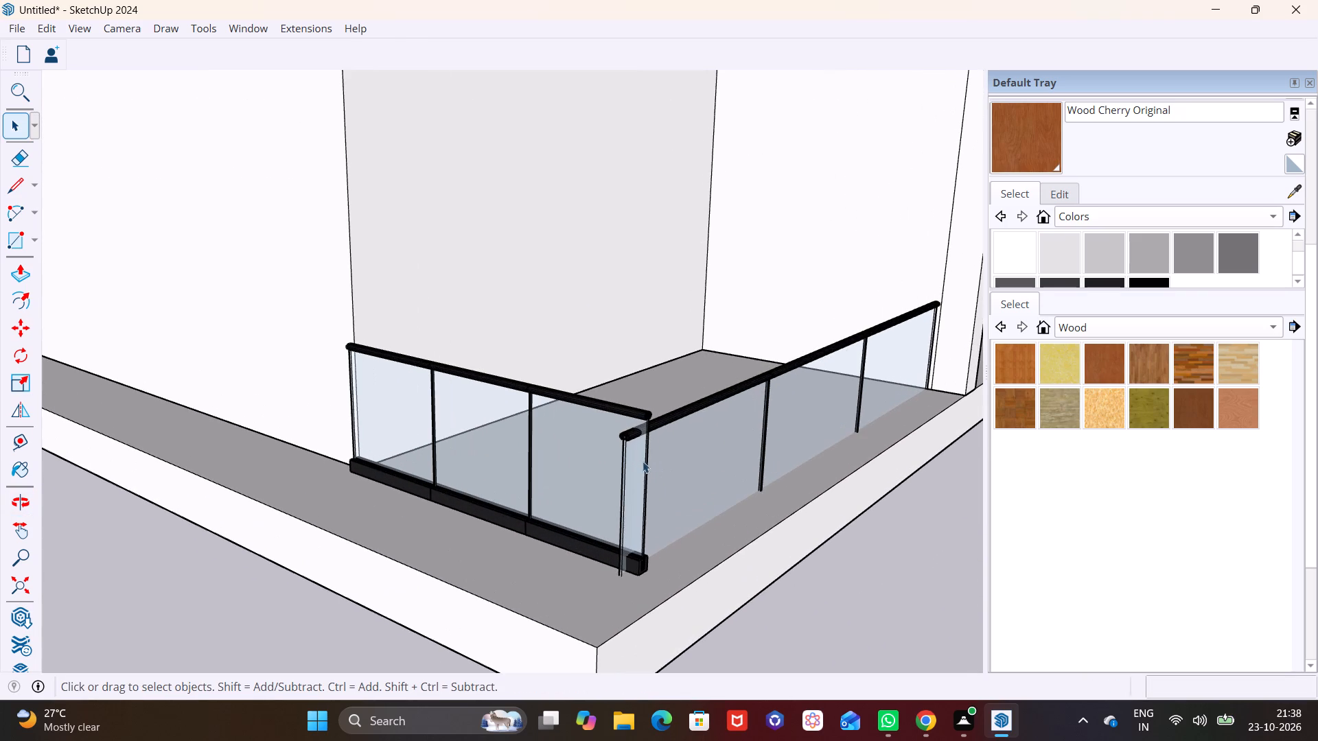
click(624, 440)
click(19, 374)
scroll(600, 523, up, 3)
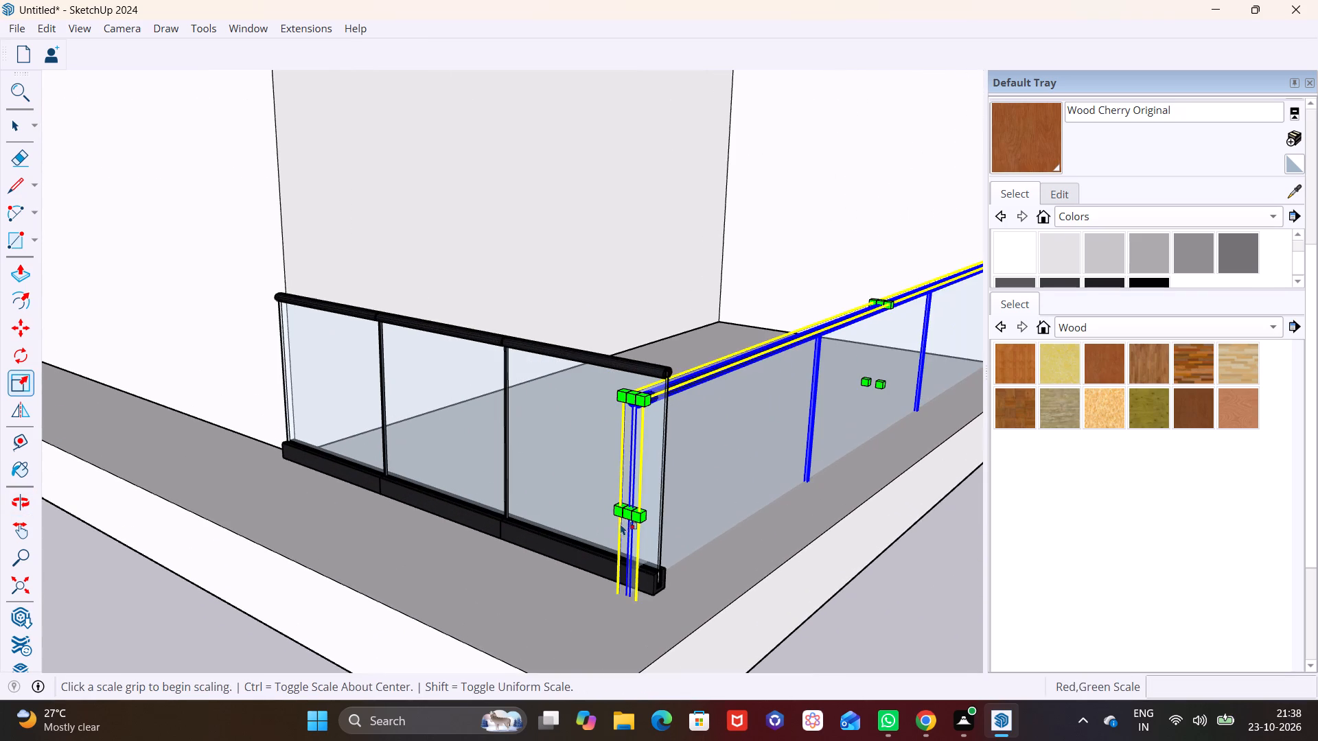
click(627, 514)
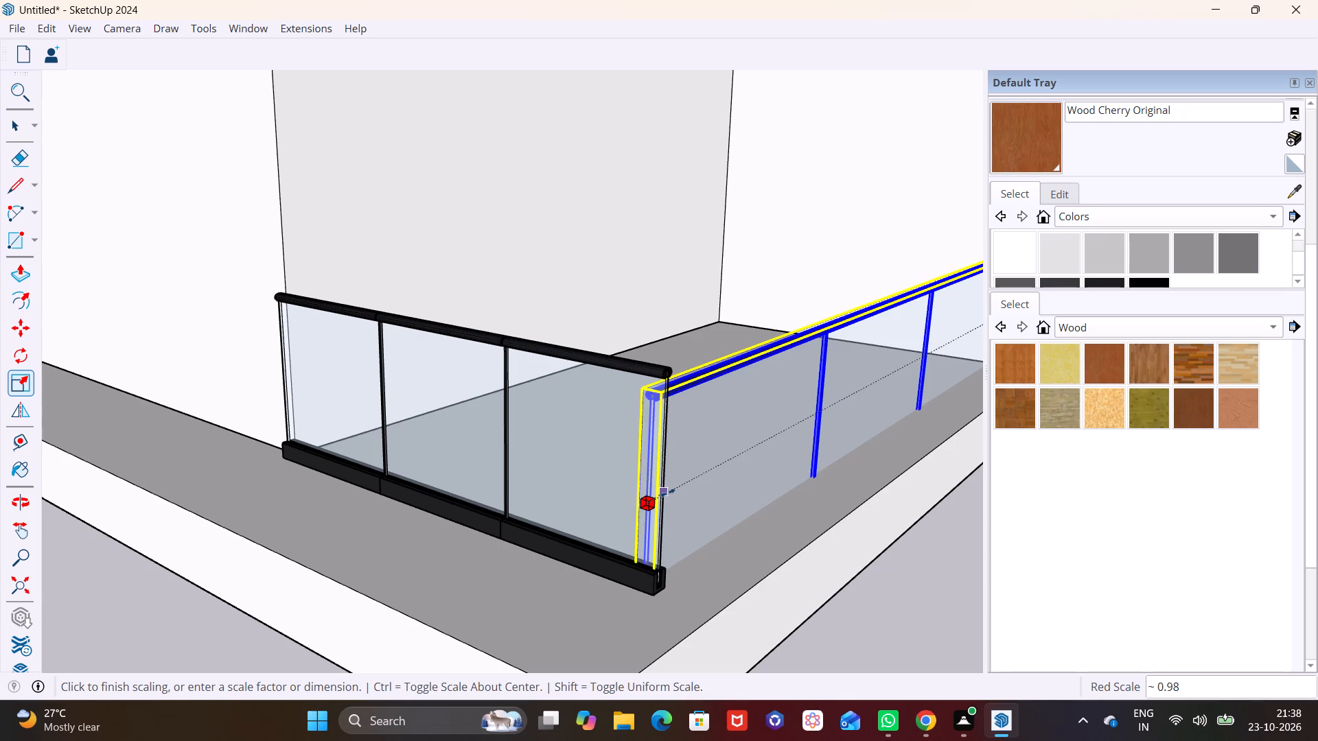
click(673, 492)
key(space)
click(842, 597)
Copy the ground-floor dark-framed glass door about 25' 4" across onto the plain bay's ground-floor wall.
scroll(844, 595, down, 5)
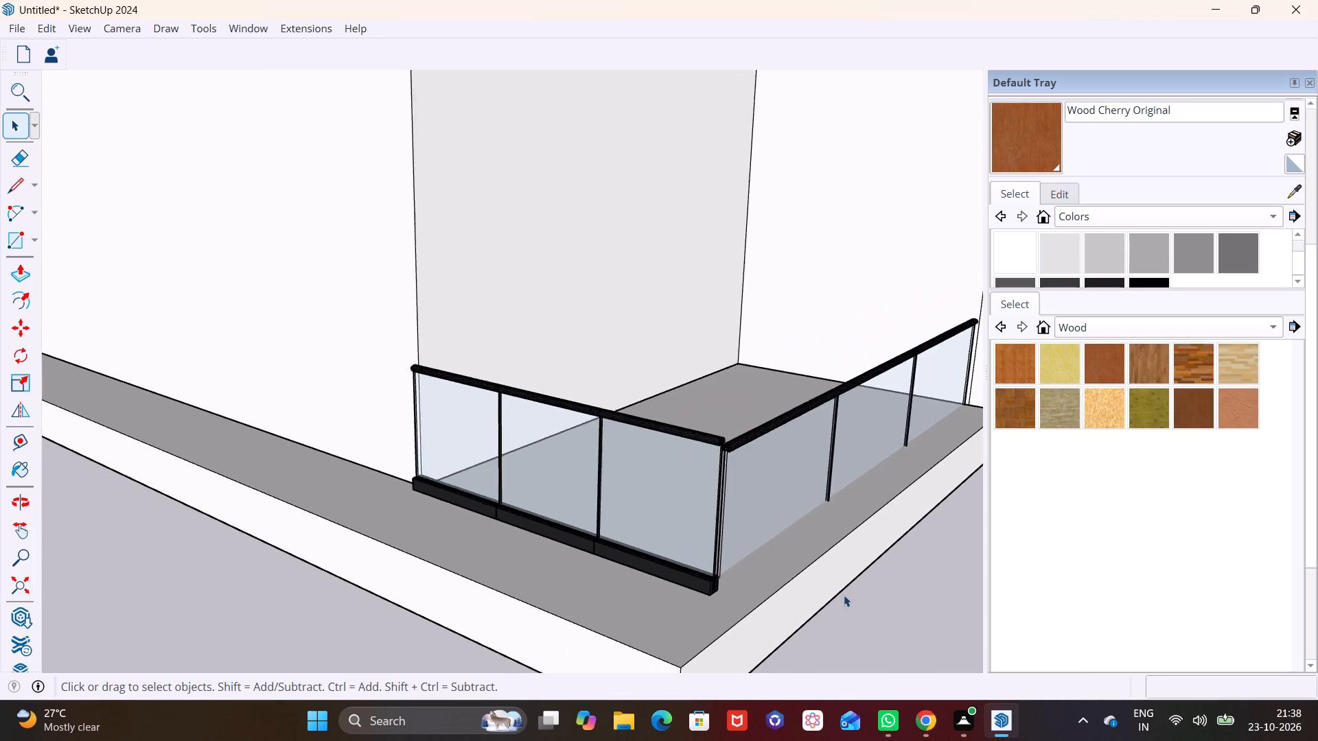
scroll(844, 595, down, 3)
shift+middle_drag(846, 595, 611, 495)
scroll(594, 490, down, 7)
middle_drag(606, 554, 213, 434)
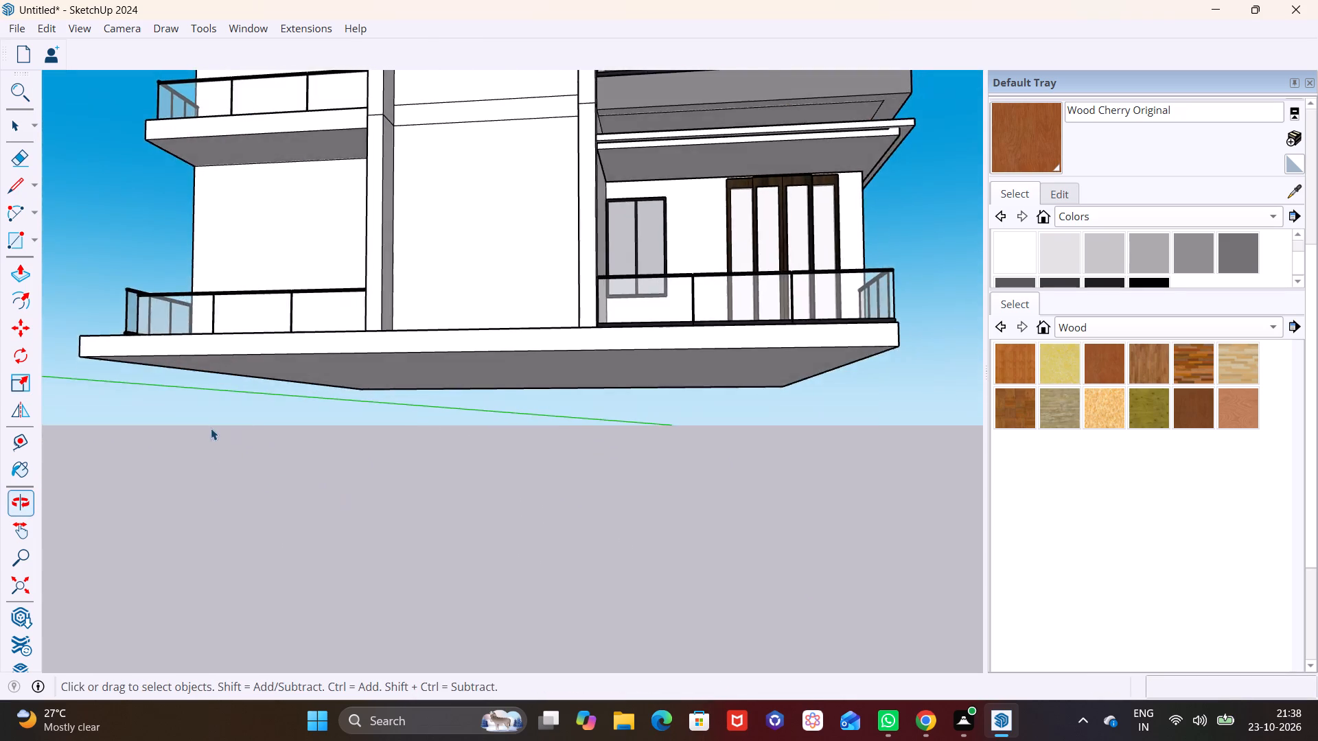
scroll(259, 416, down, 3)
shift+middle_drag(498, 366, 622, 569)
shift+middle_drag(640, 578, 650, 589)
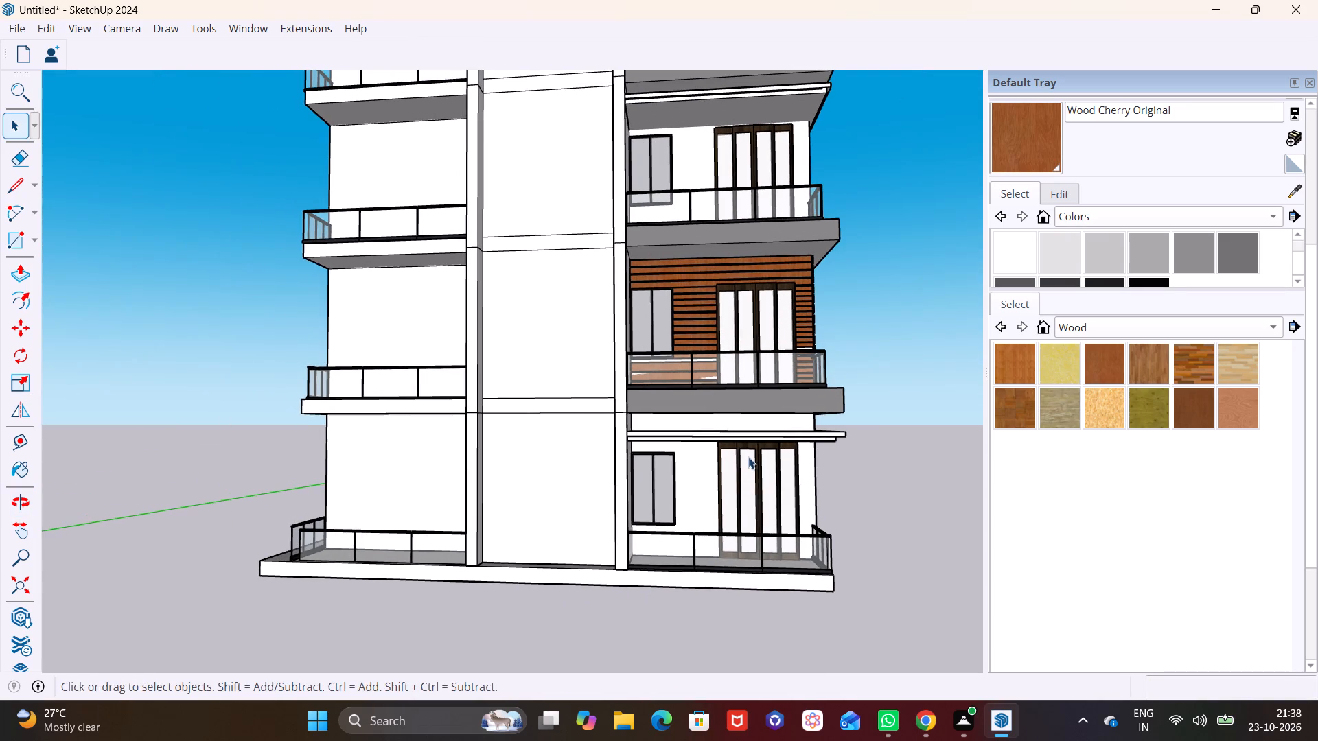
click(752, 445)
key(m)
click(720, 449)
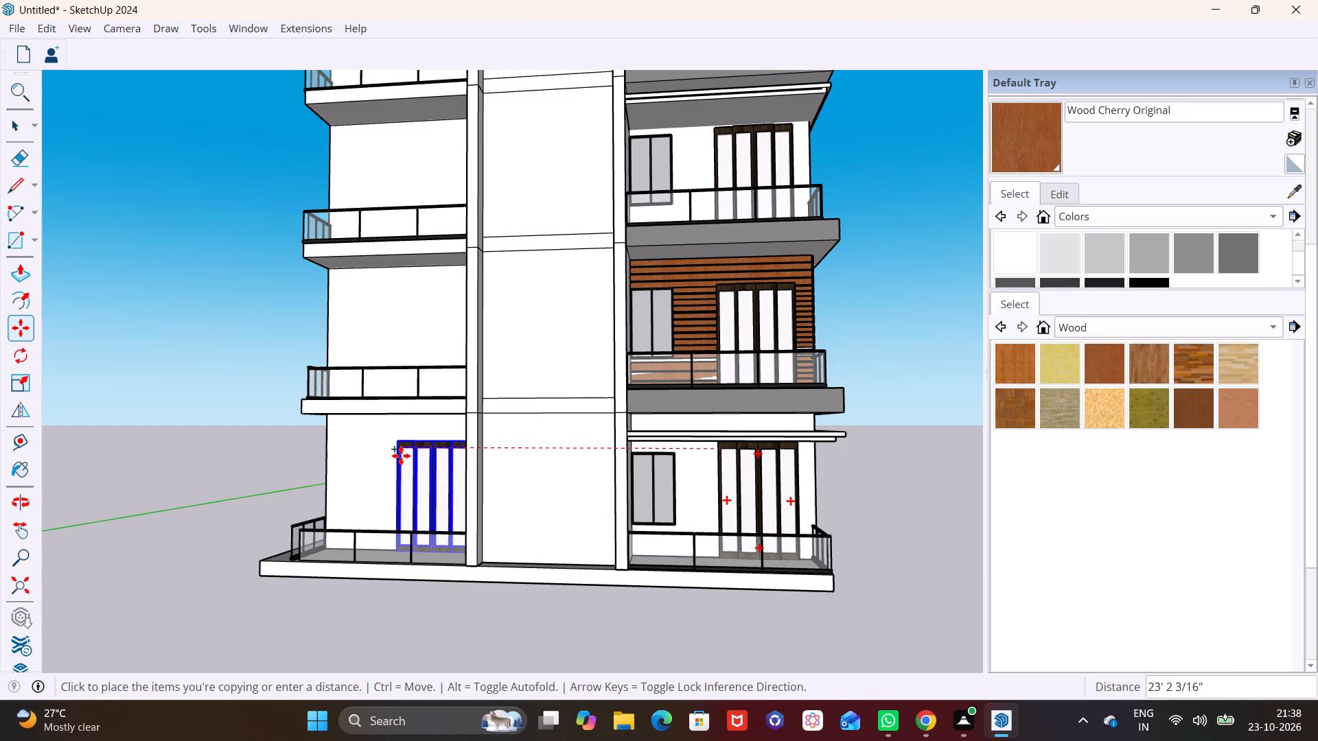
click(371, 432)
Copy the glass door upward onto each of the four plain-bay storeys above, about 11' apart.
click(369, 436)
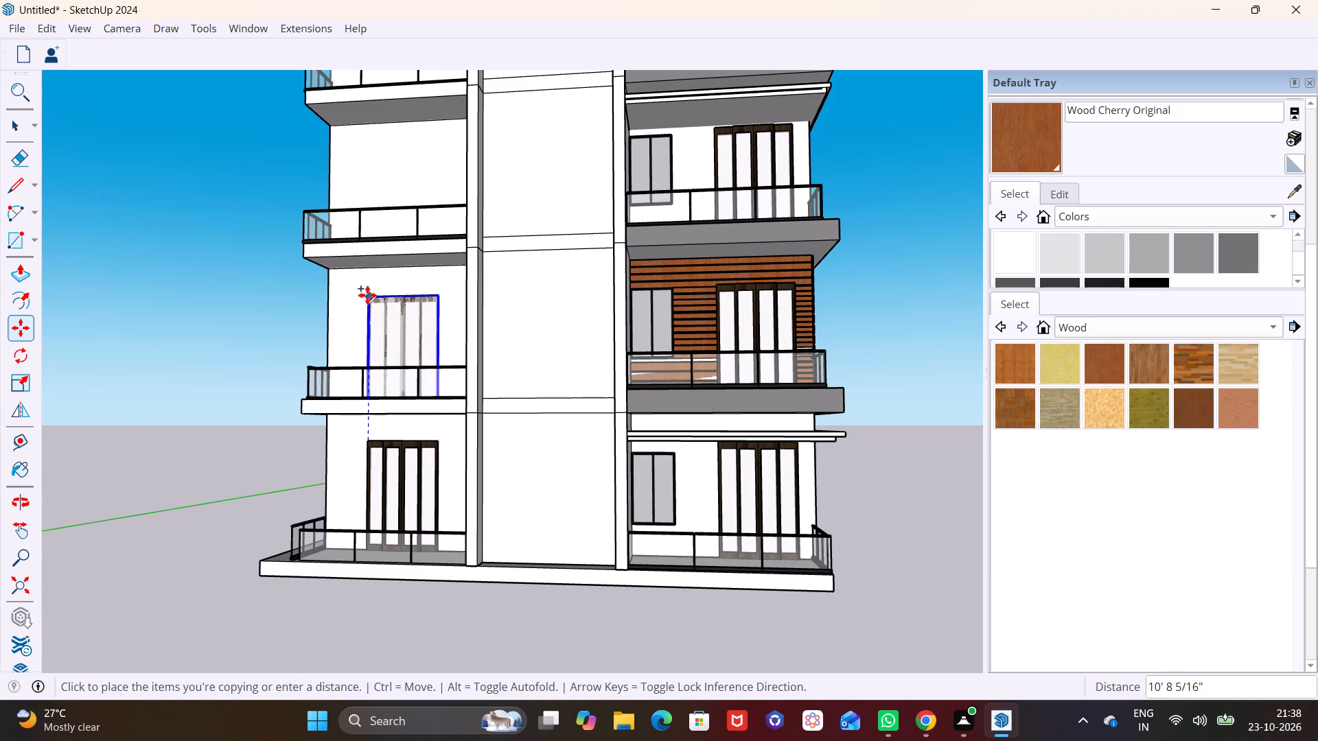
click(375, 291)
middle_drag(386, 303, 424, 499)
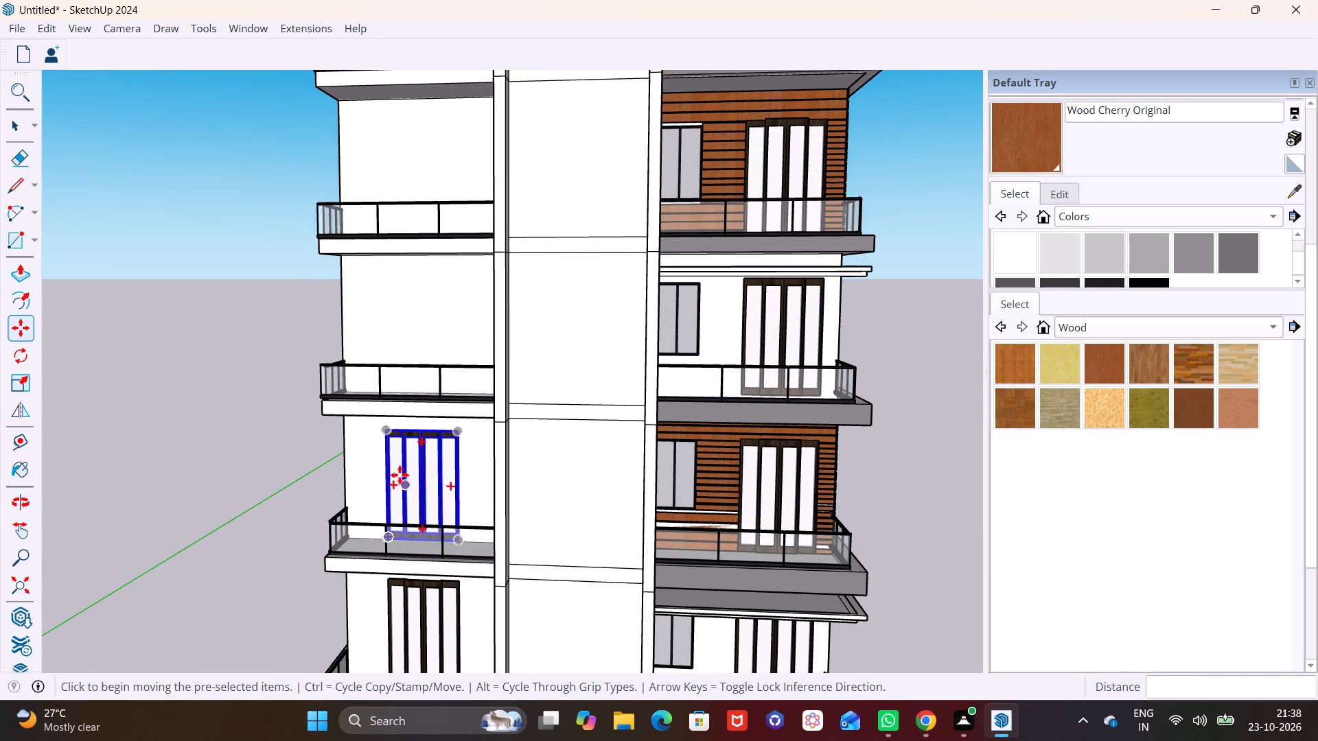
click(386, 436)
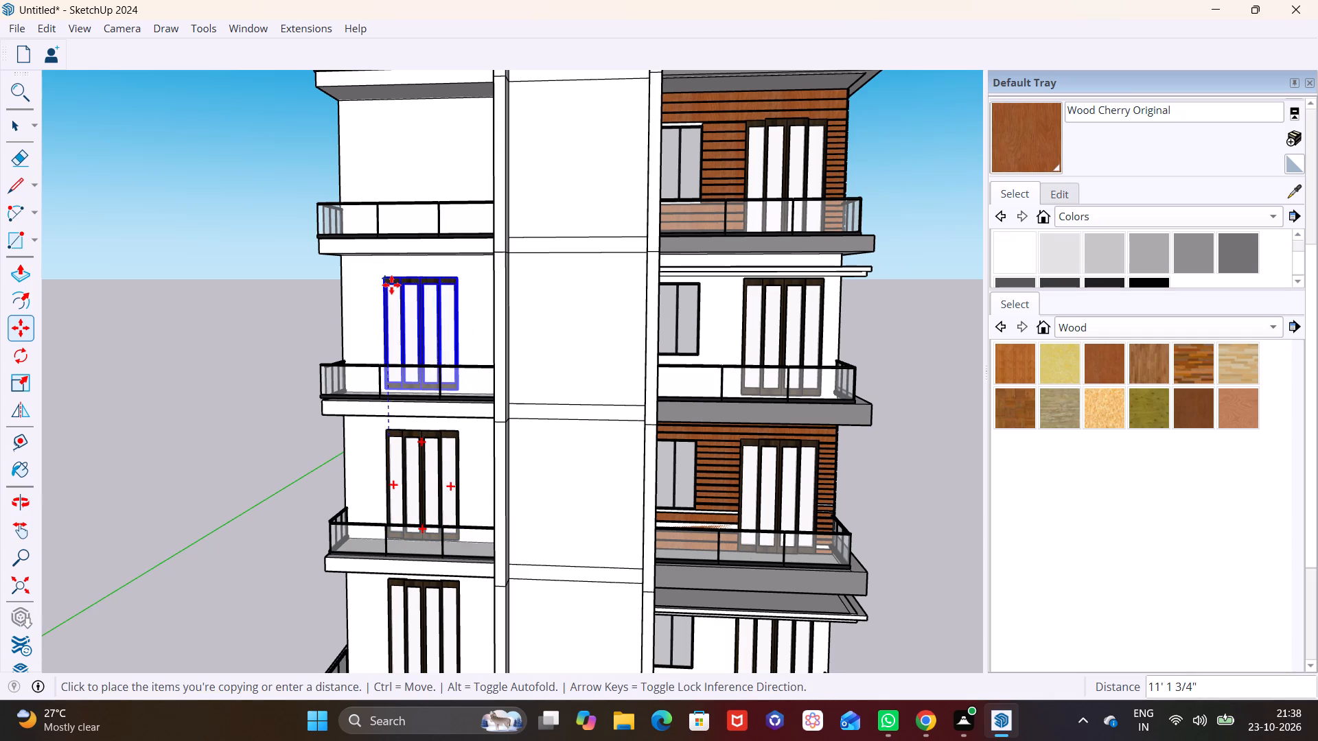
click(391, 285)
shift+middle_drag(407, 300, 464, 501)
click(444, 484)
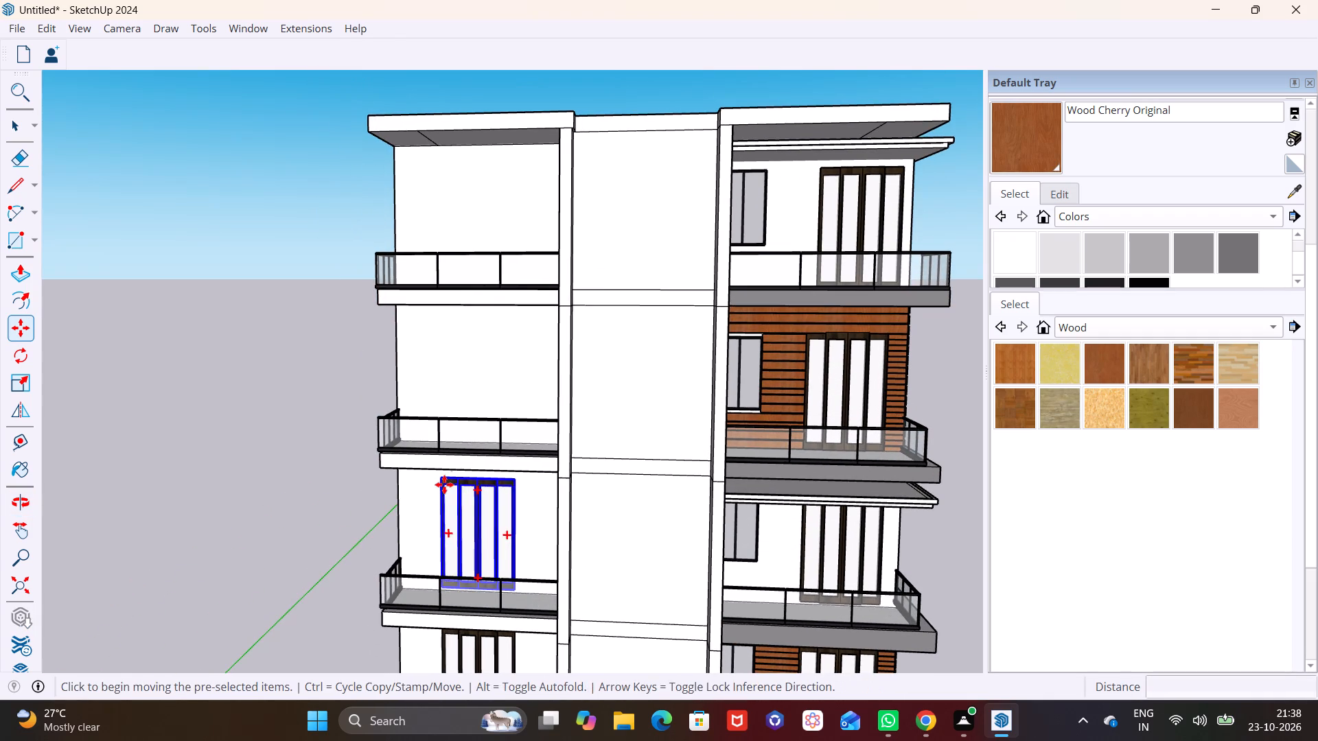
click(452, 340)
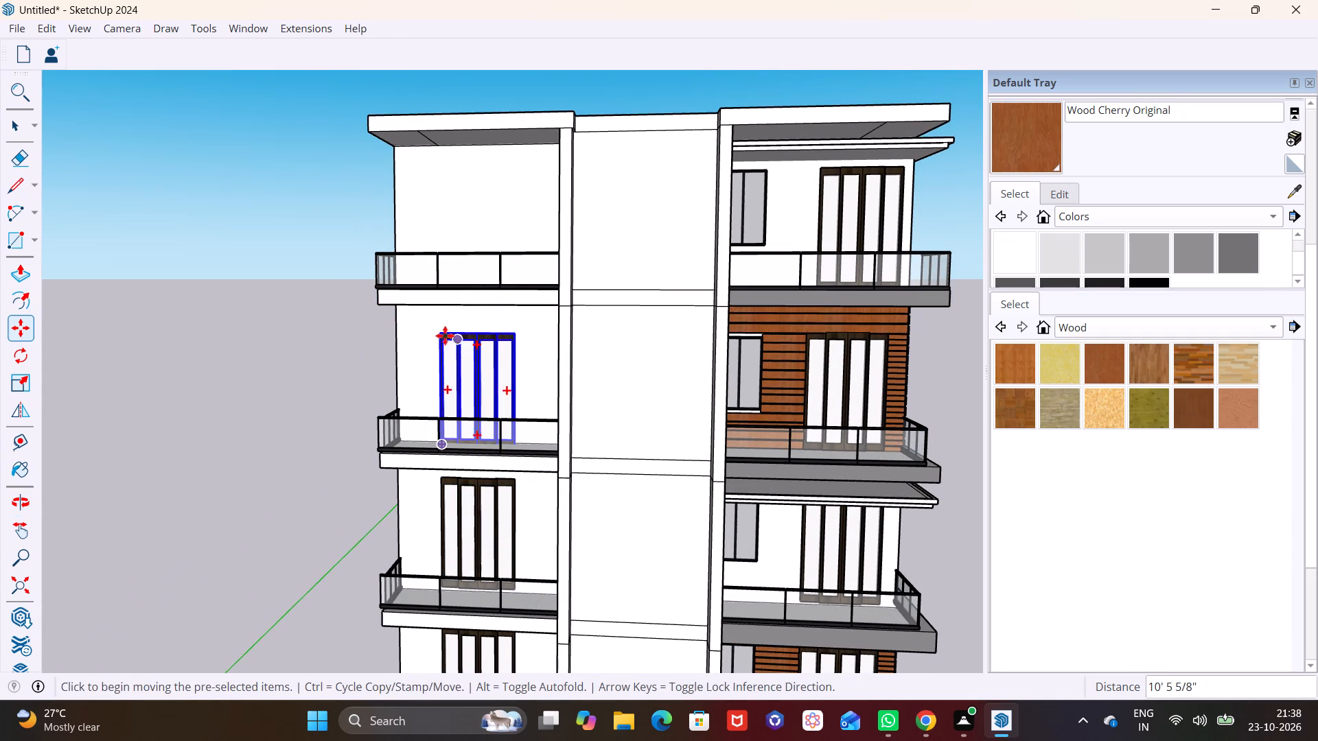
click(437, 331)
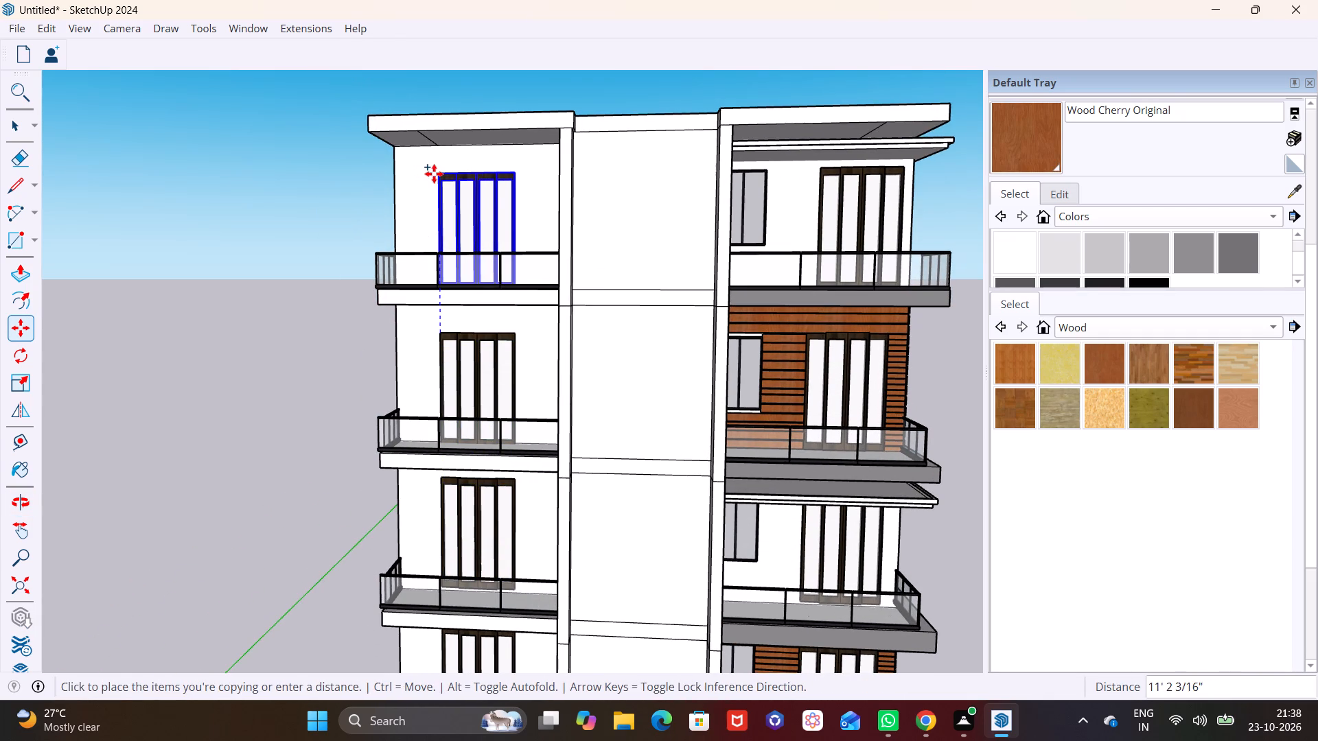
click(435, 173)
key(space)
click(353, 253)
Examine the whole building from several angles, checking the balconies, doors and blank central wall strip.
scroll(354, 435, down, 7)
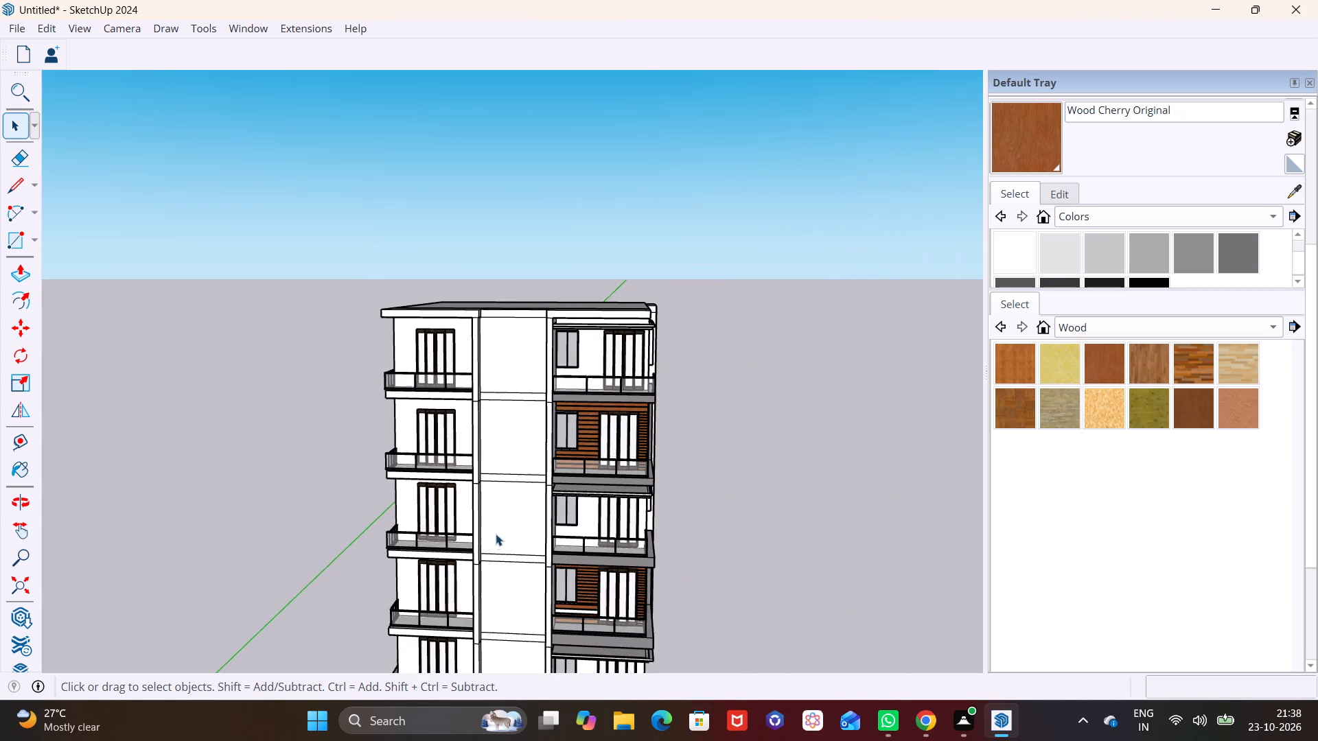
middle_drag(494, 532, 382, 541)
scroll(389, 531, down, 2)
shift+middle_drag(450, 552, 386, 437)
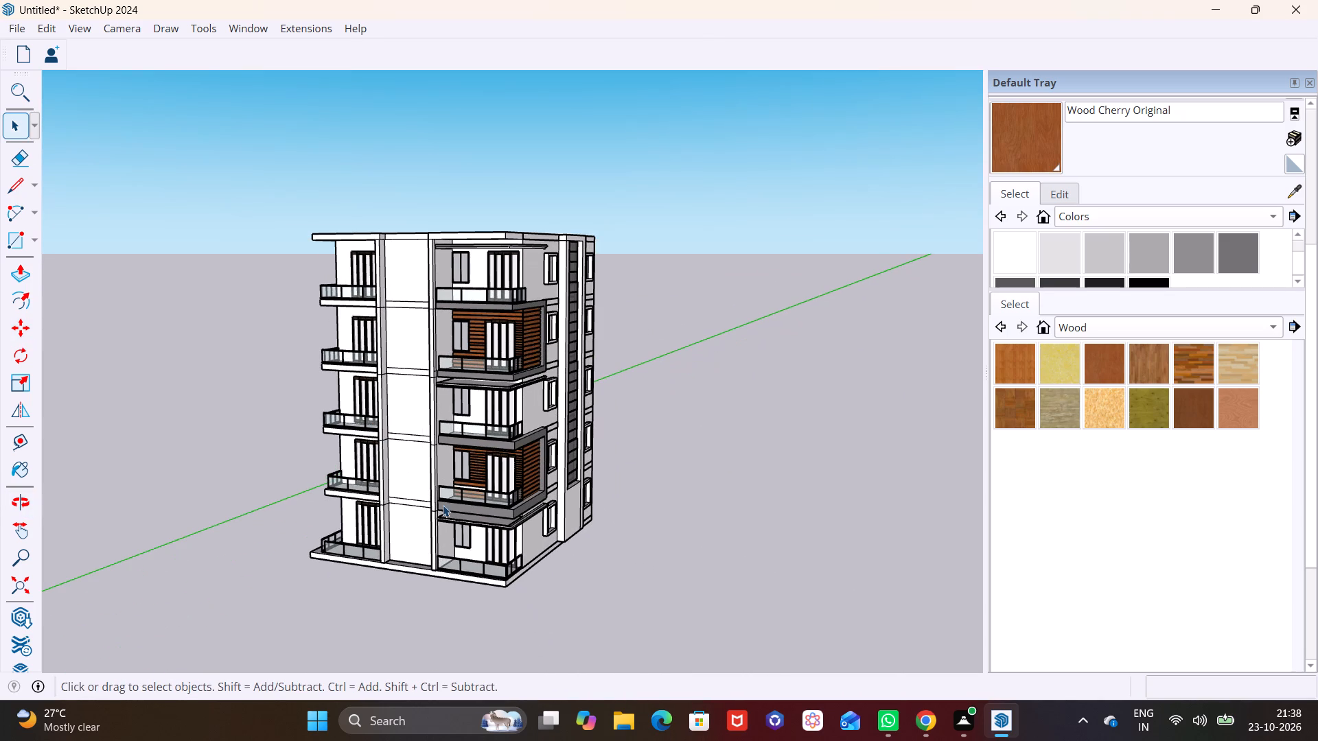
shift+middle_drag(432, 472, 501, 548)
middle_drag(532, 567, 485, 478)
middle_drag(505, 506, 487, 490)
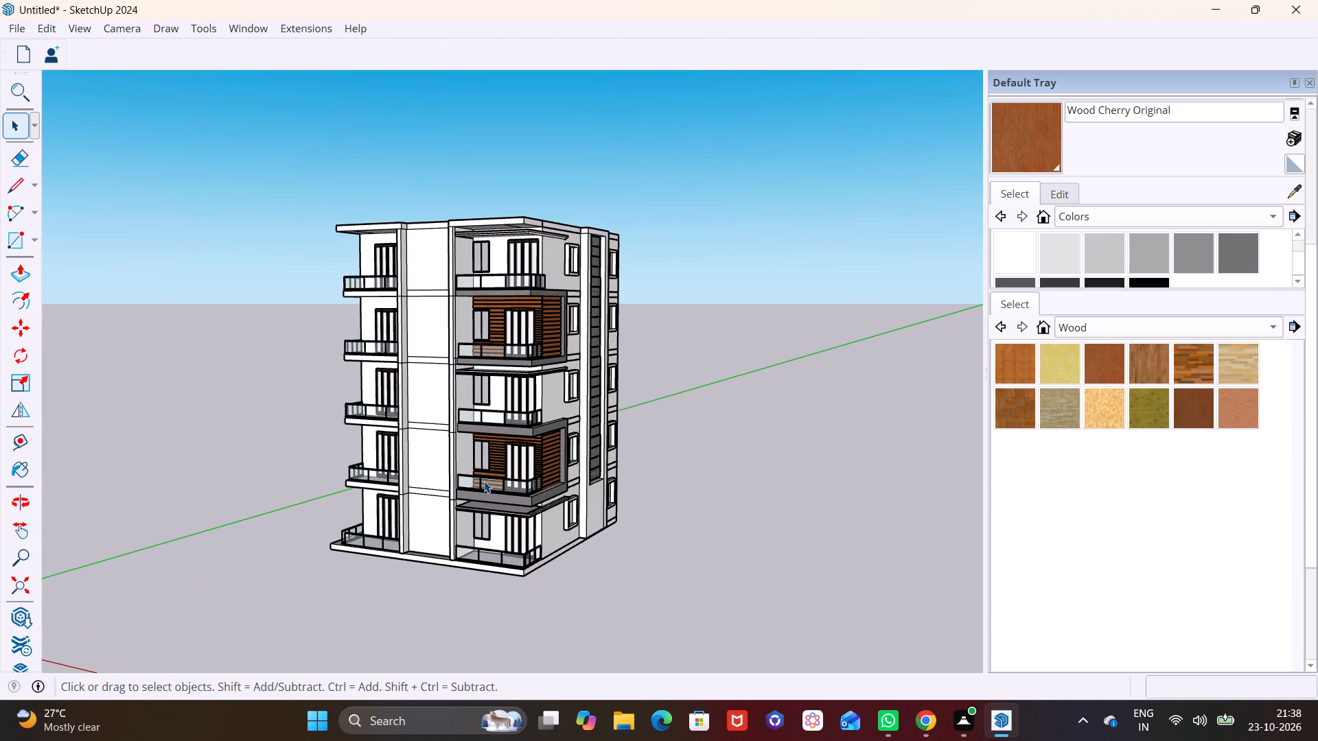
scroll(456, 391, up, 5)
scroll(414, 335, up, 3)
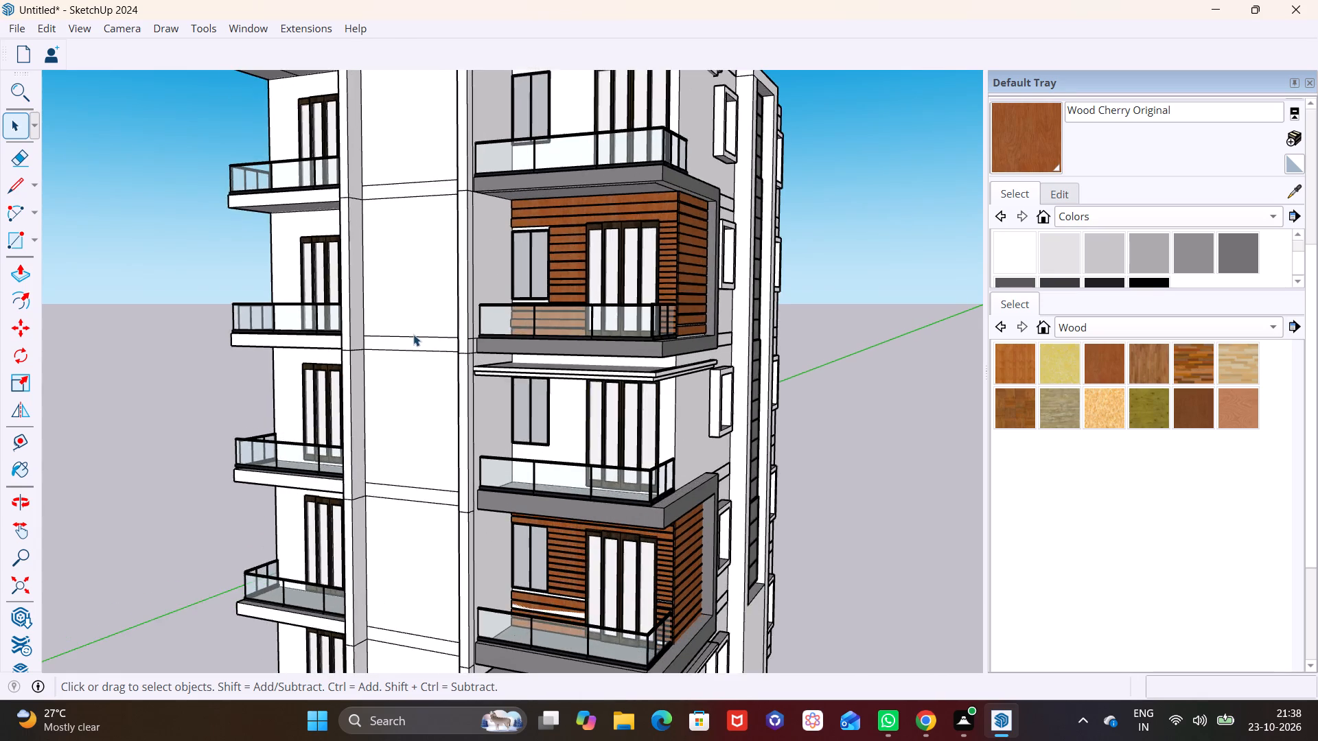
scroll(413, 334, down, 8)
Open 3D Warehouse and replace the previous model search with GRILLS.
click(253, 24)
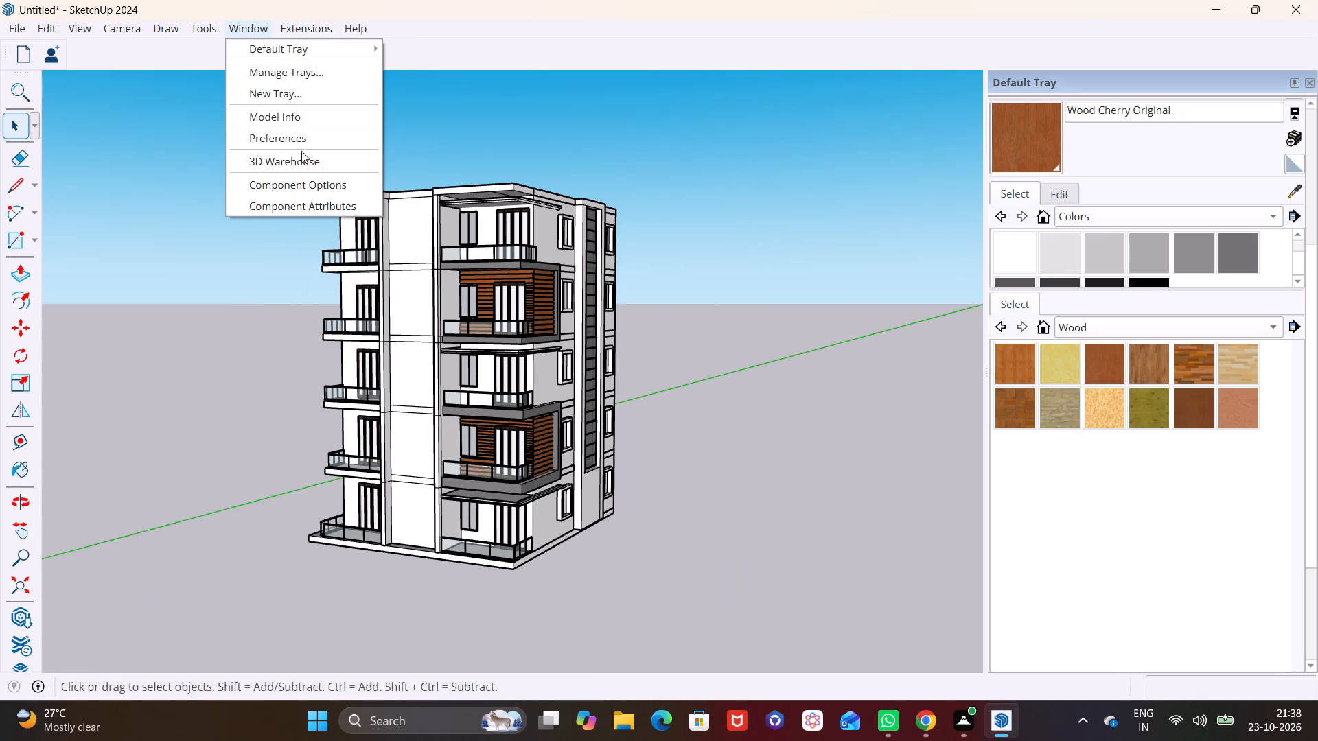
click(304, 158)
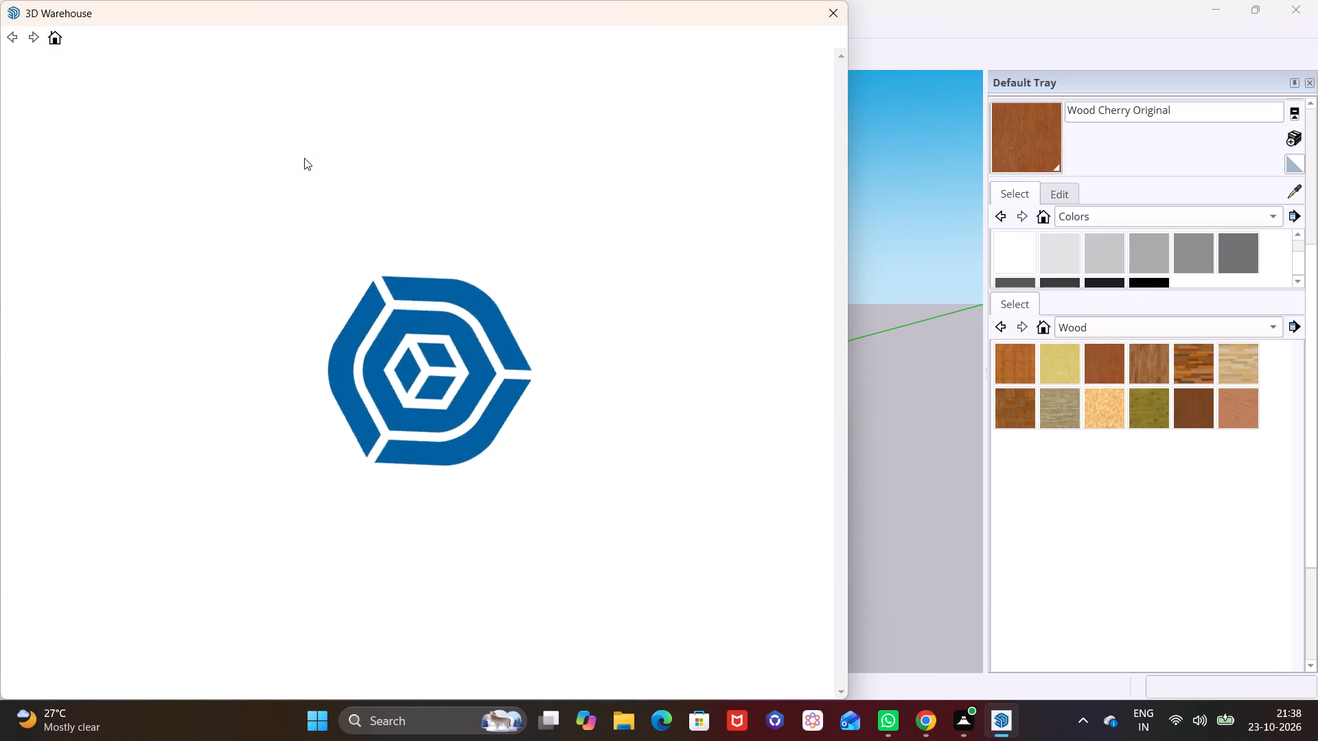
click(402, 72)
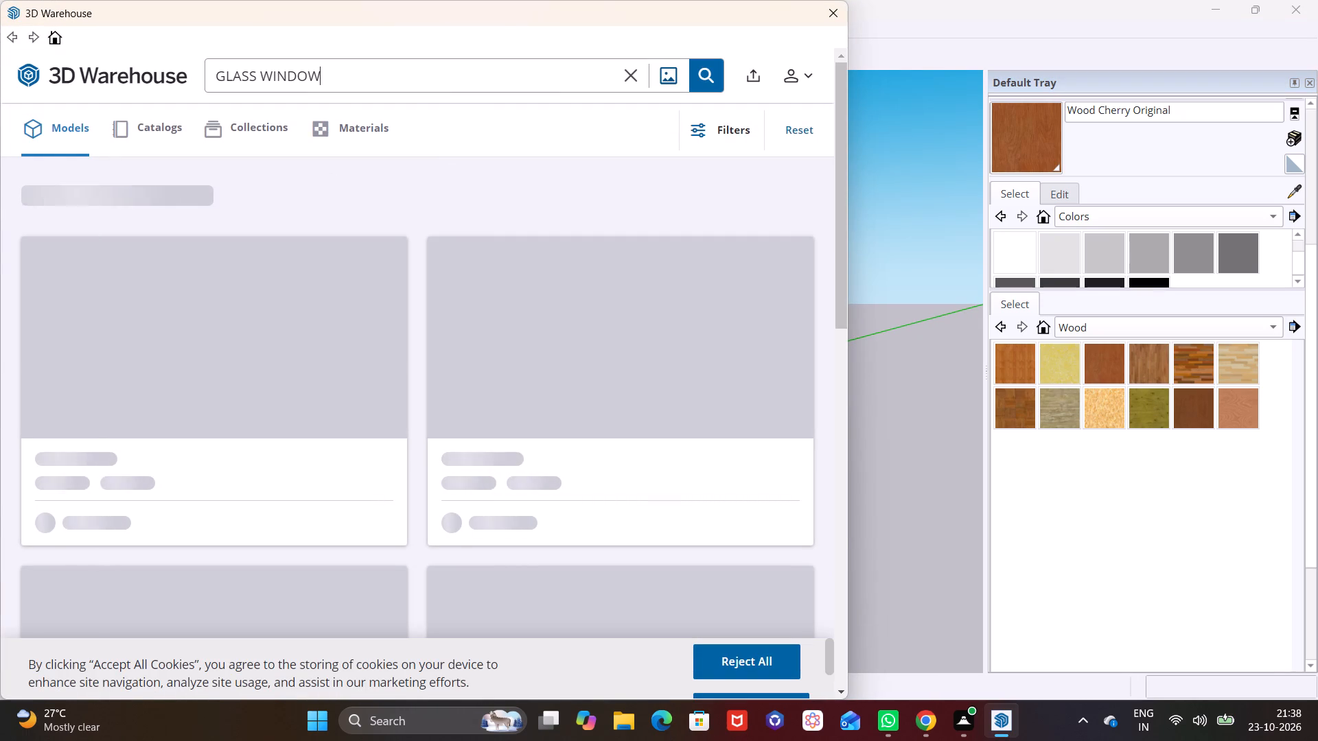
key(BackSpace)
key(BackSpace)
key(BackSpace)
key(BackSpace)
key(BackSpace)
key(BackSpace)
key(BackSpace)
key(BackSpace)
key(BackSpace)
key(BackSpace)
key(BackSpace)
key(BackSpace)
key(BackSpace)
key(BackSpace)
key(BackSpace)
key(BackSpace)
key(BackSpace)
key(BackSpace)
key(BackSpace)
key(BackSpace)
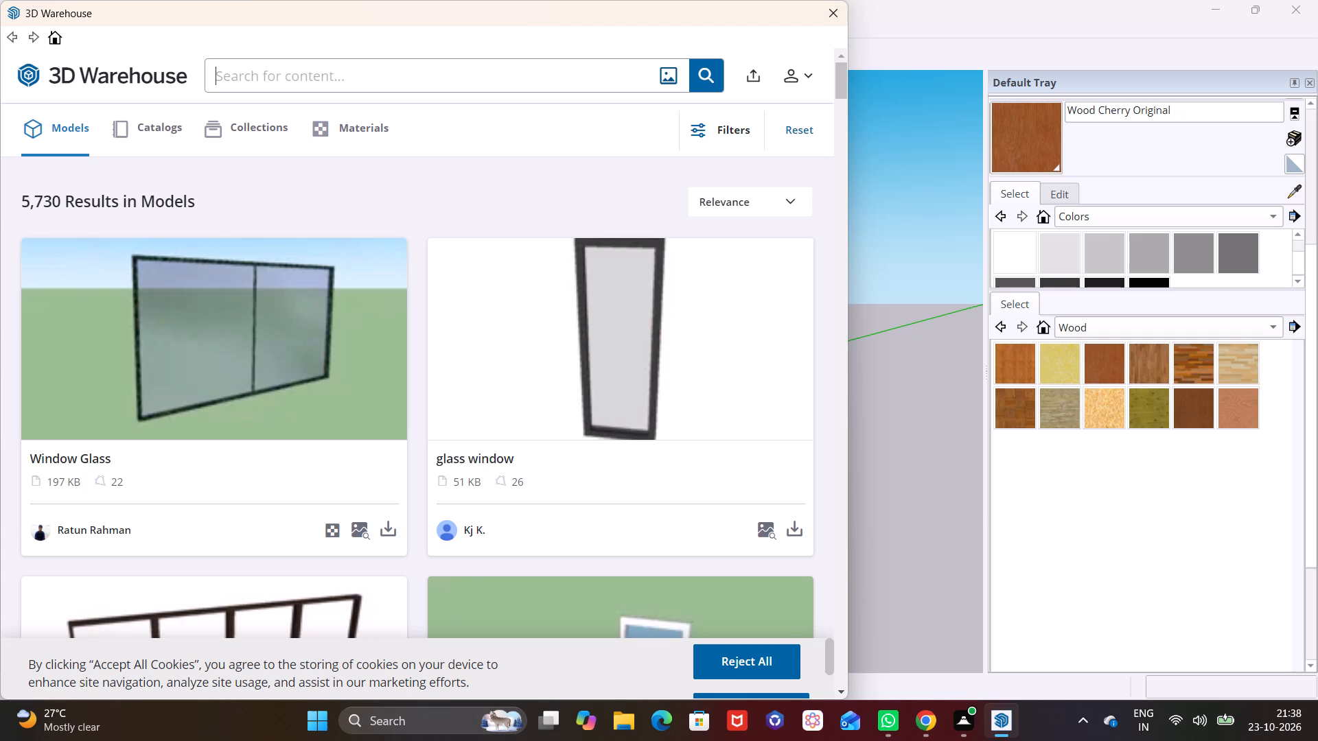
text(GRILLS)
key(Return)
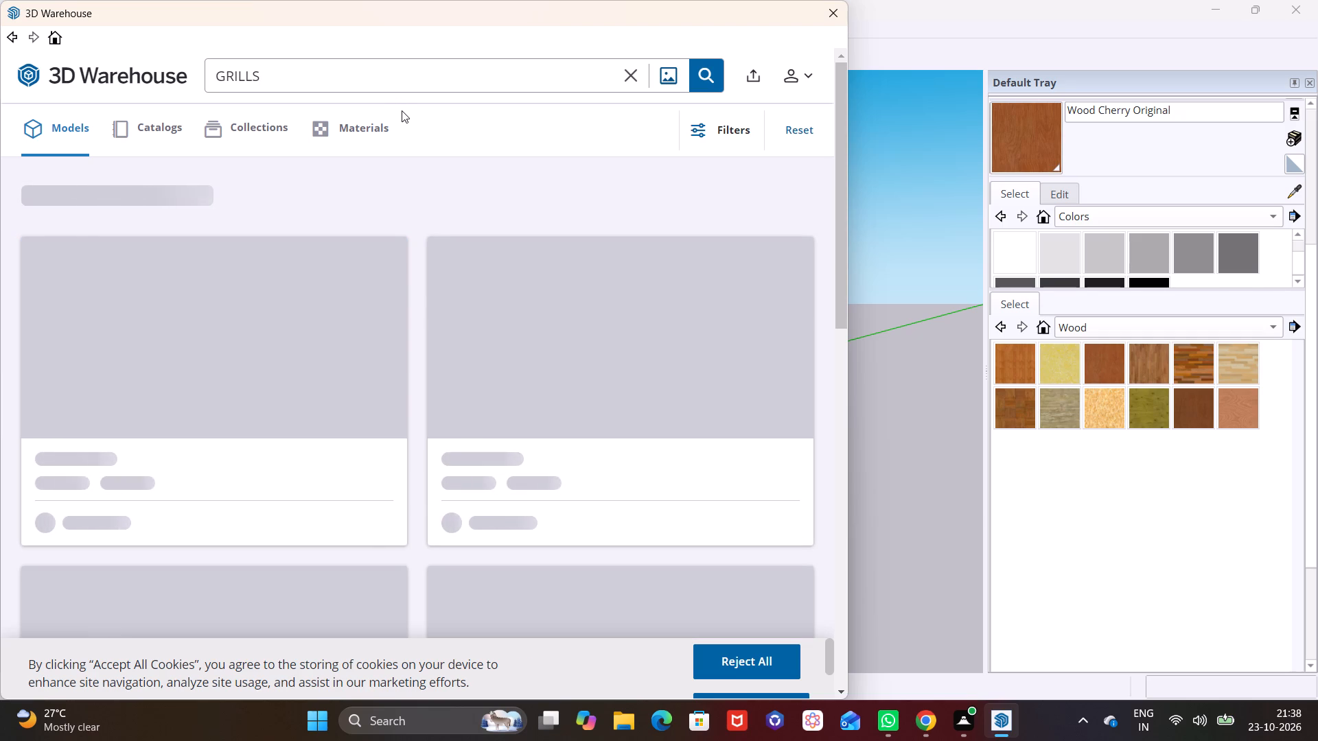
Browse the grill search results for a slatted or barred grille suited to the building facade.
scroll(561, 362, down, 6)
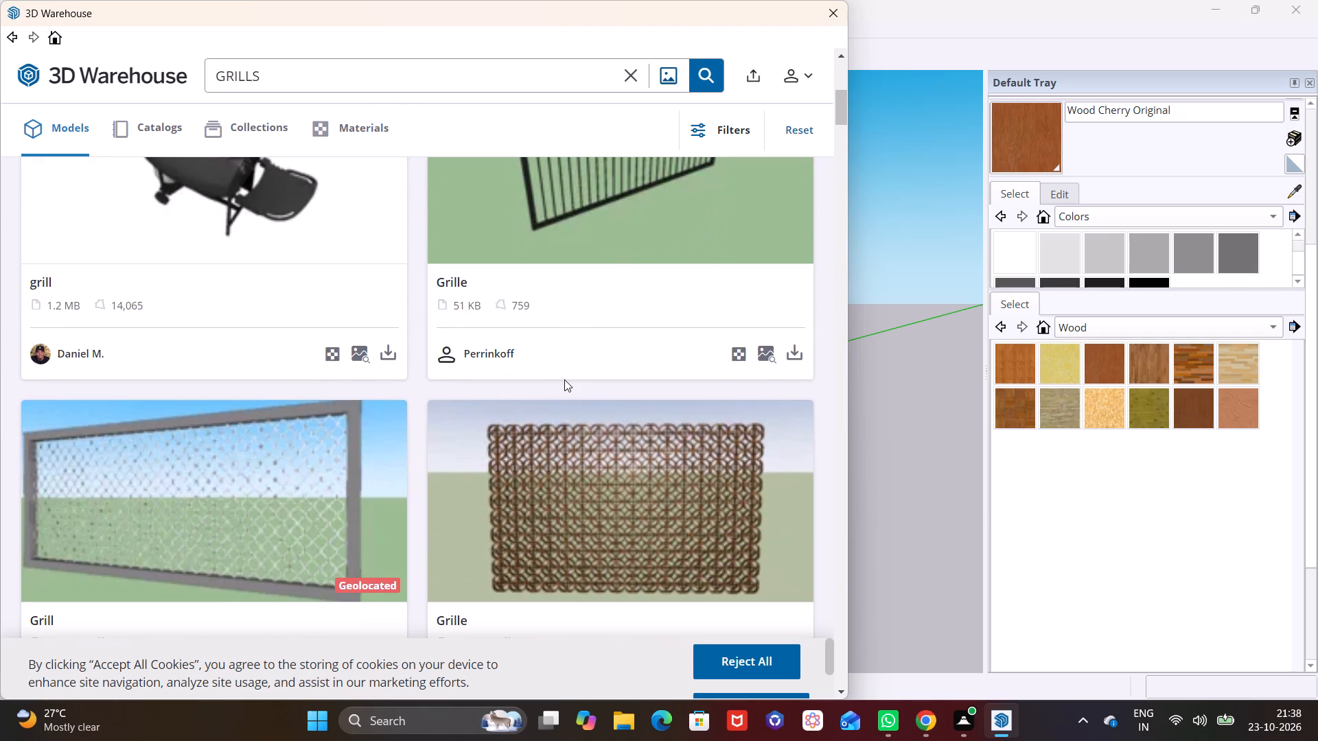
scroll(563, 377, down, 6)
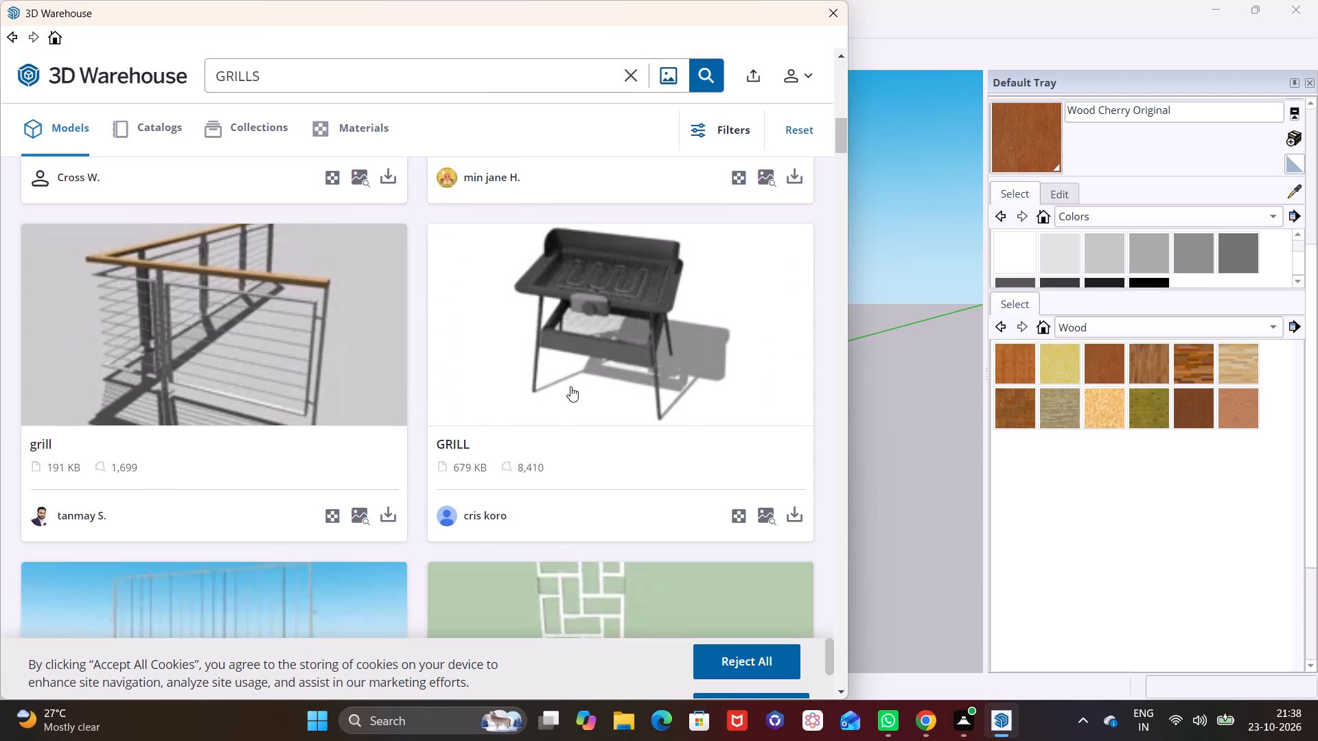
scroll(575, 397, down, 7)
scroll(621, 509, down, 8)
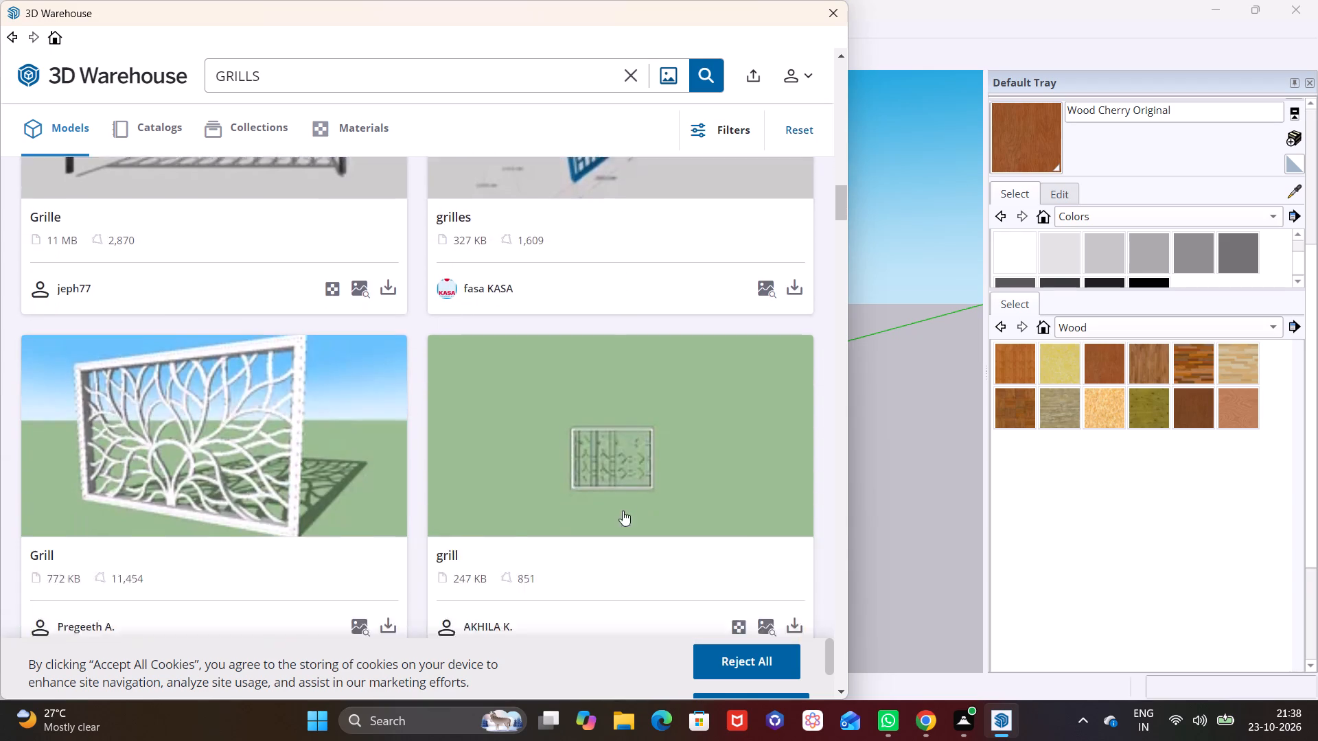
scroll(634, 512, down, 7)
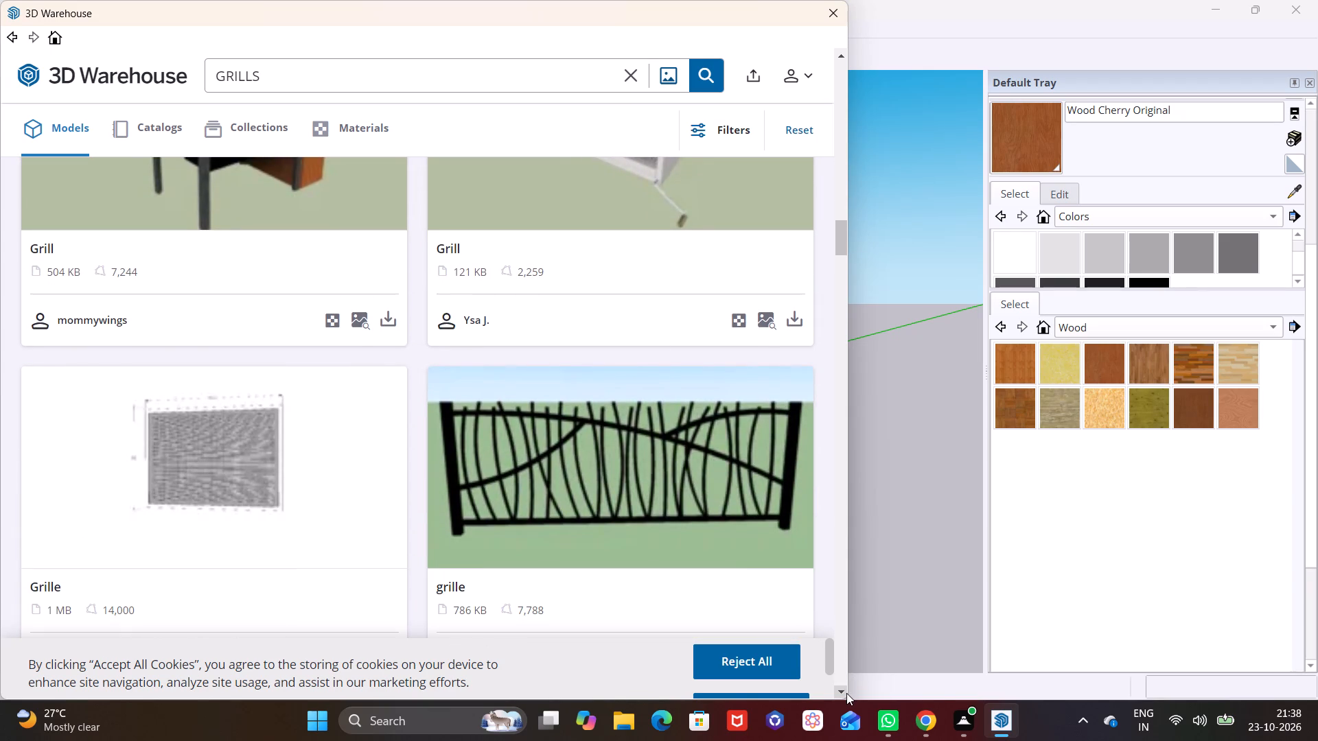
click(846, 693)
click(846, 693)
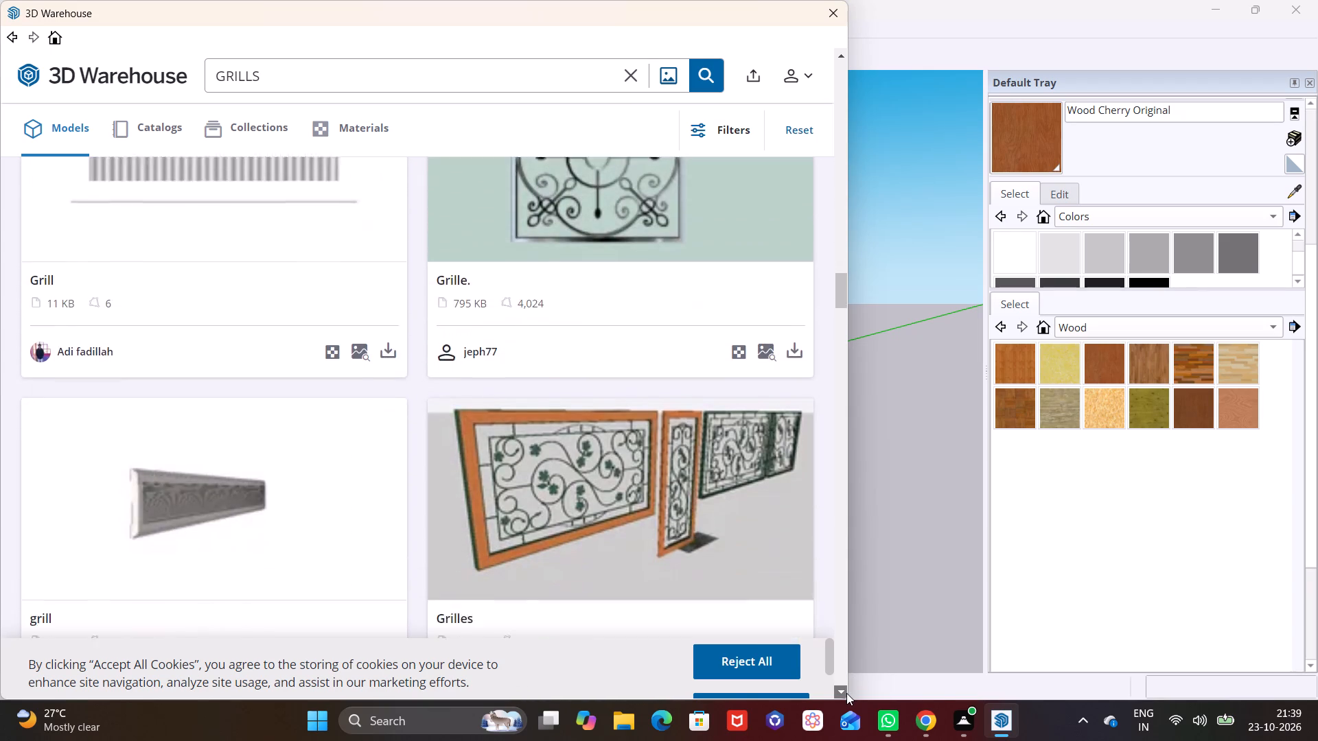
click(846, 693)
click(846, 693)
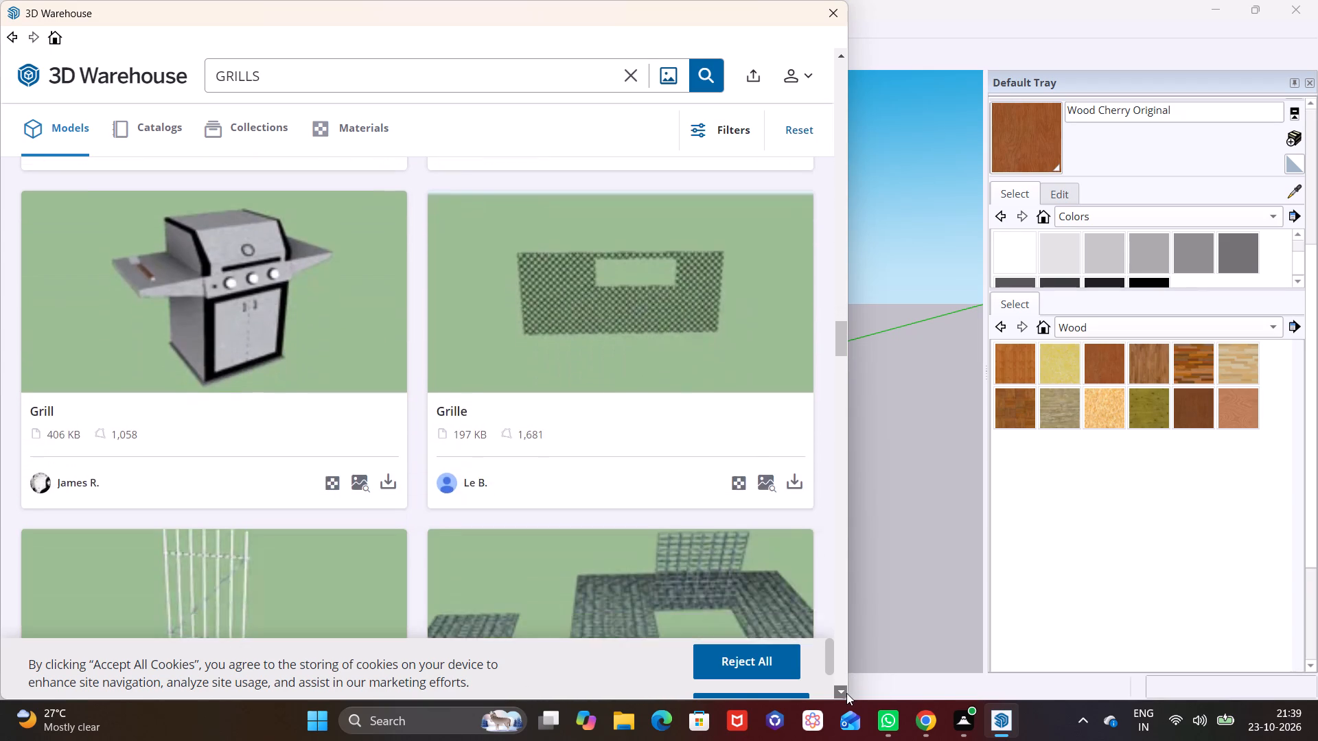
click(846, 694)
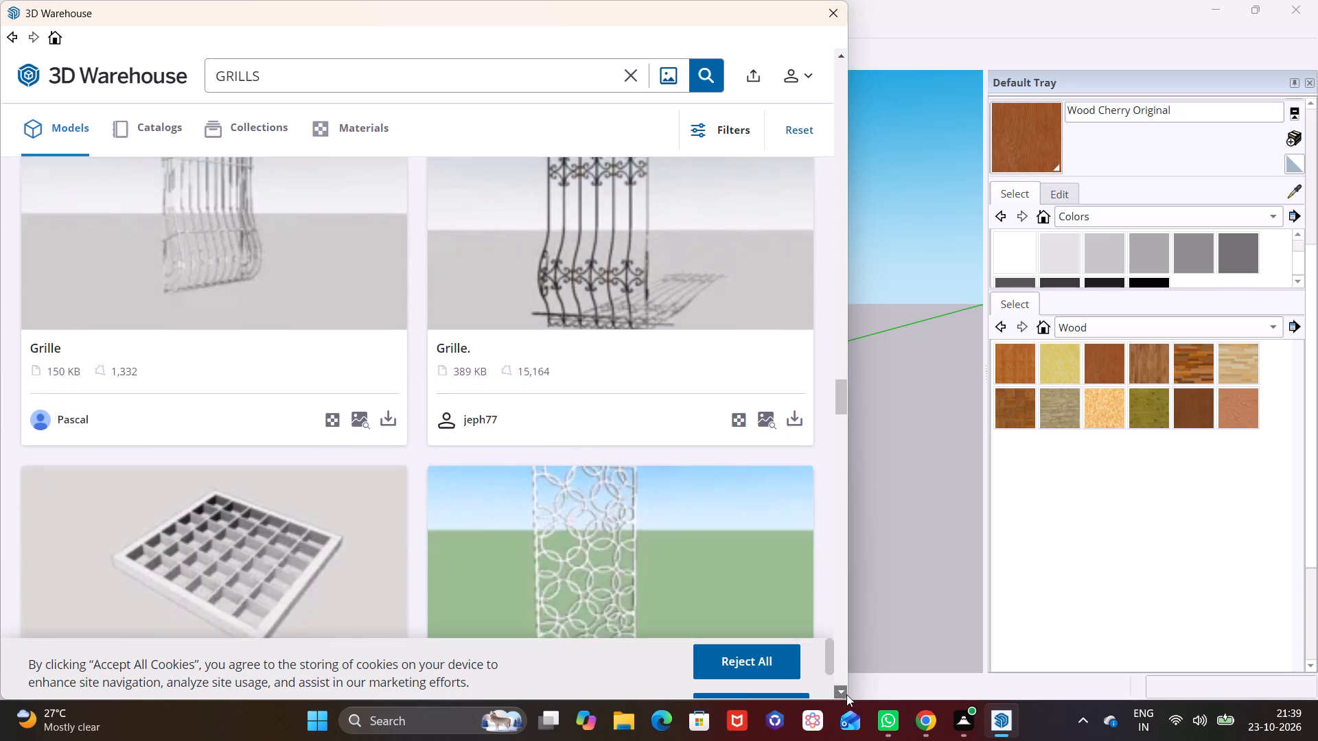
click(846, 694)
click(846, 695)
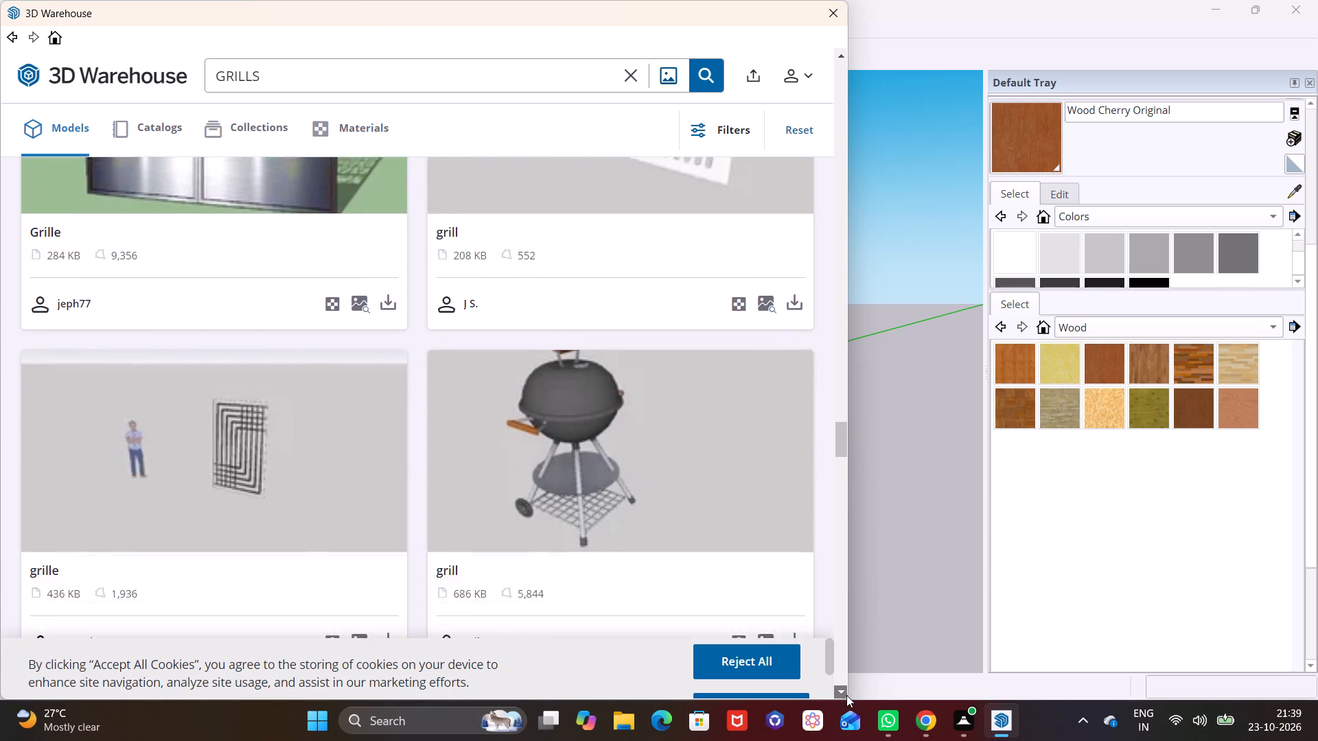
click(846, 695)
click(846, 695)
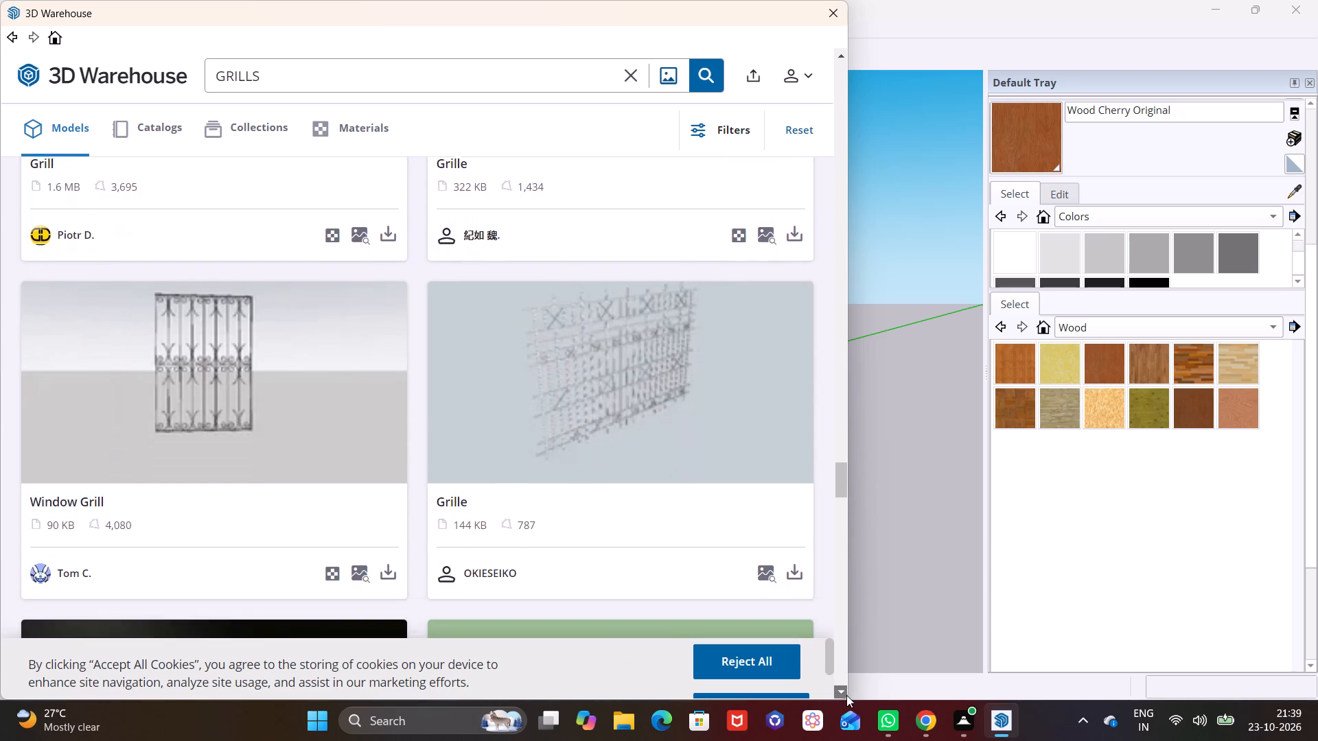
click(846, 695)
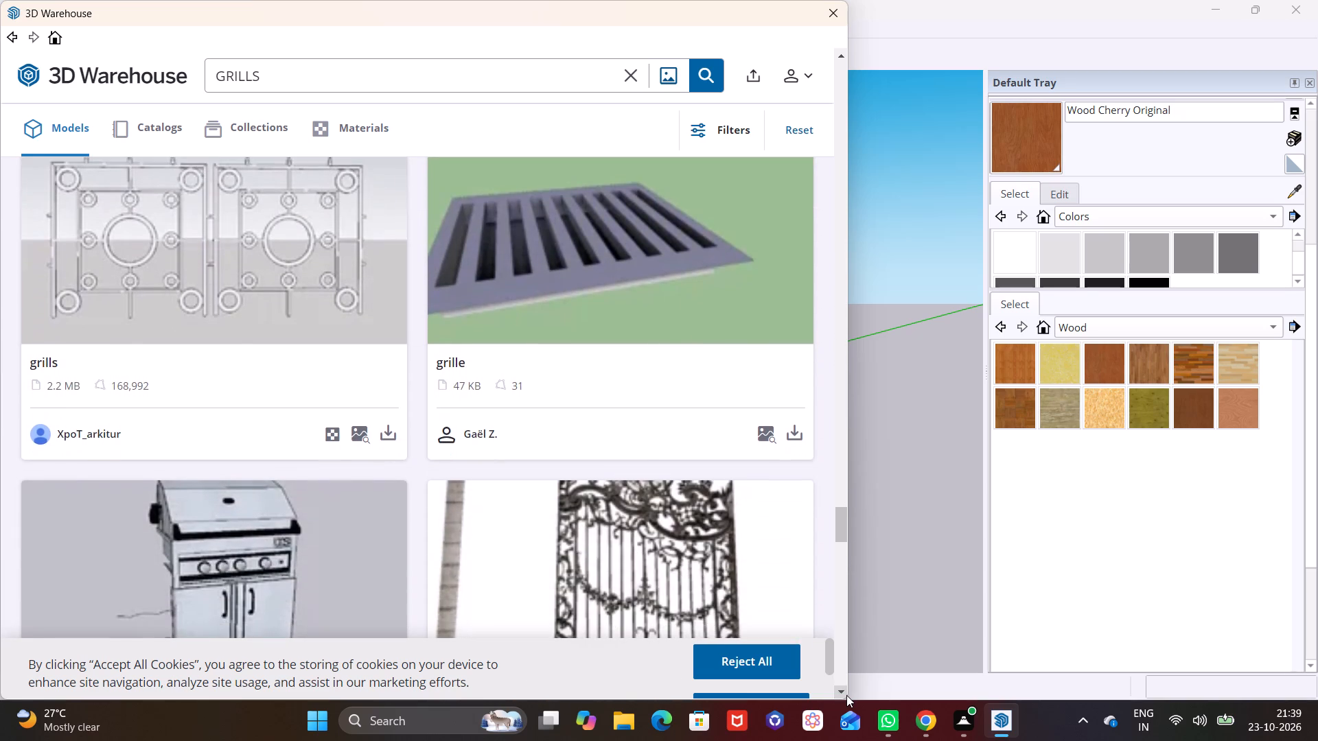
click(846, 695)
click(846, 695)
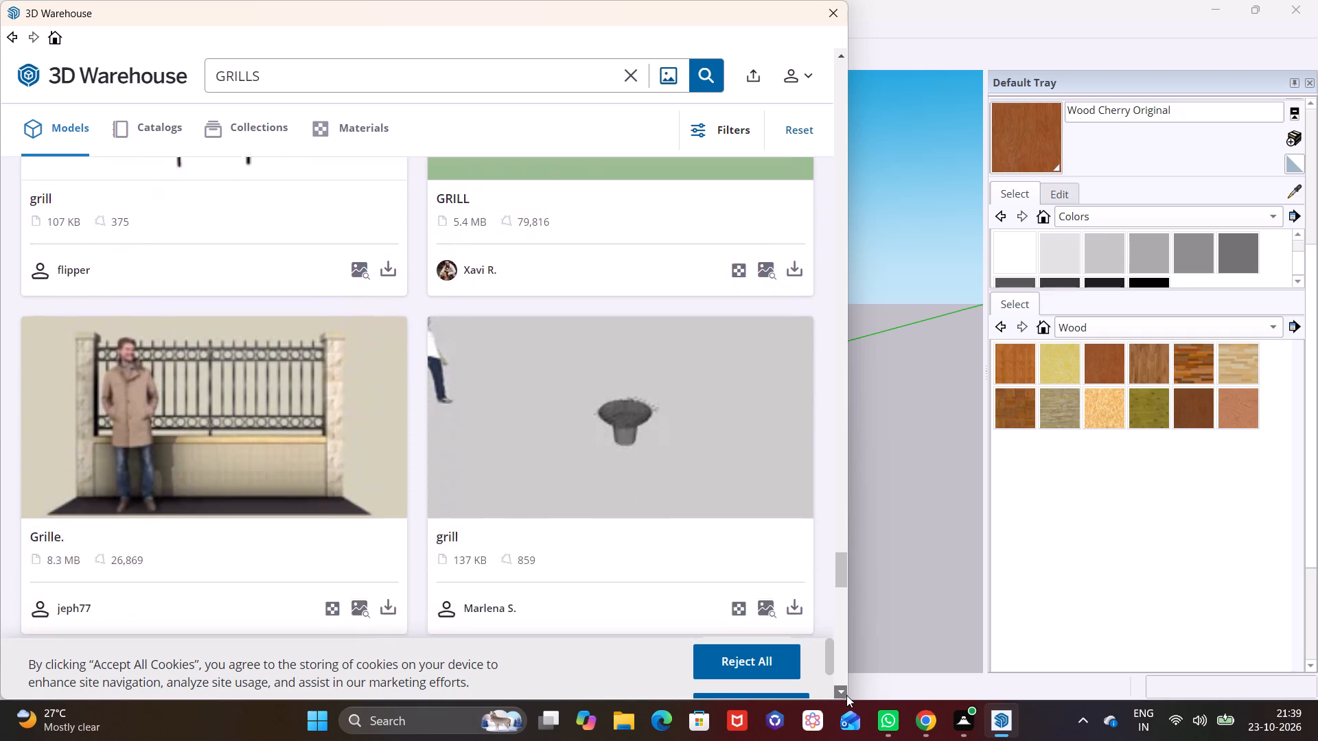
click(846, 695)
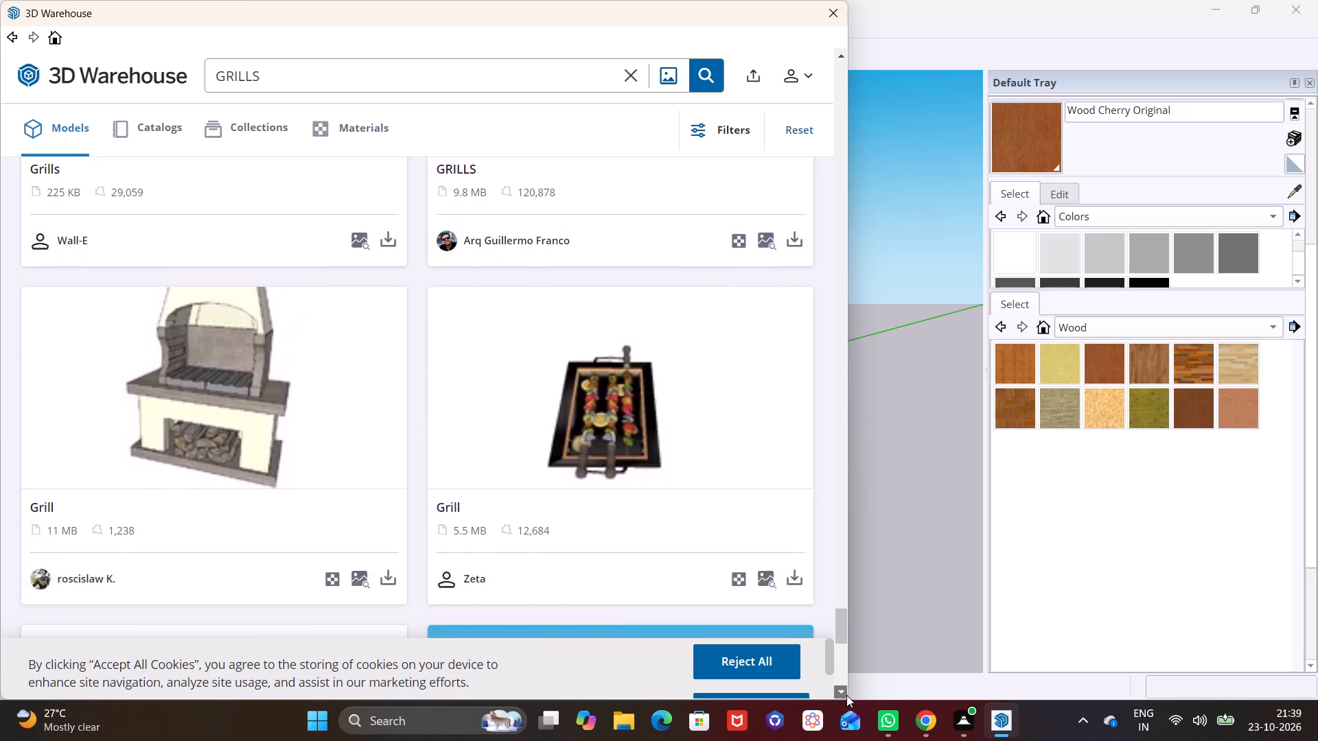
click(846, 695)
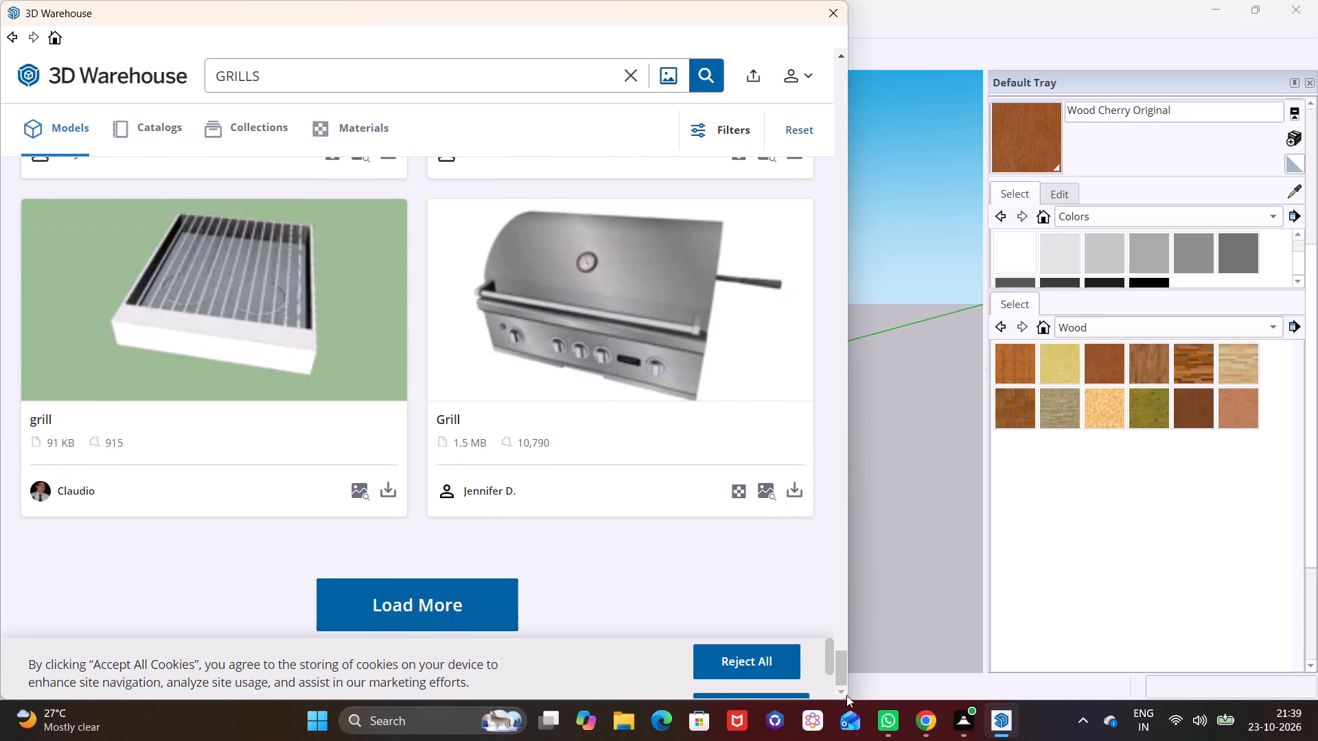
click(841, 55)
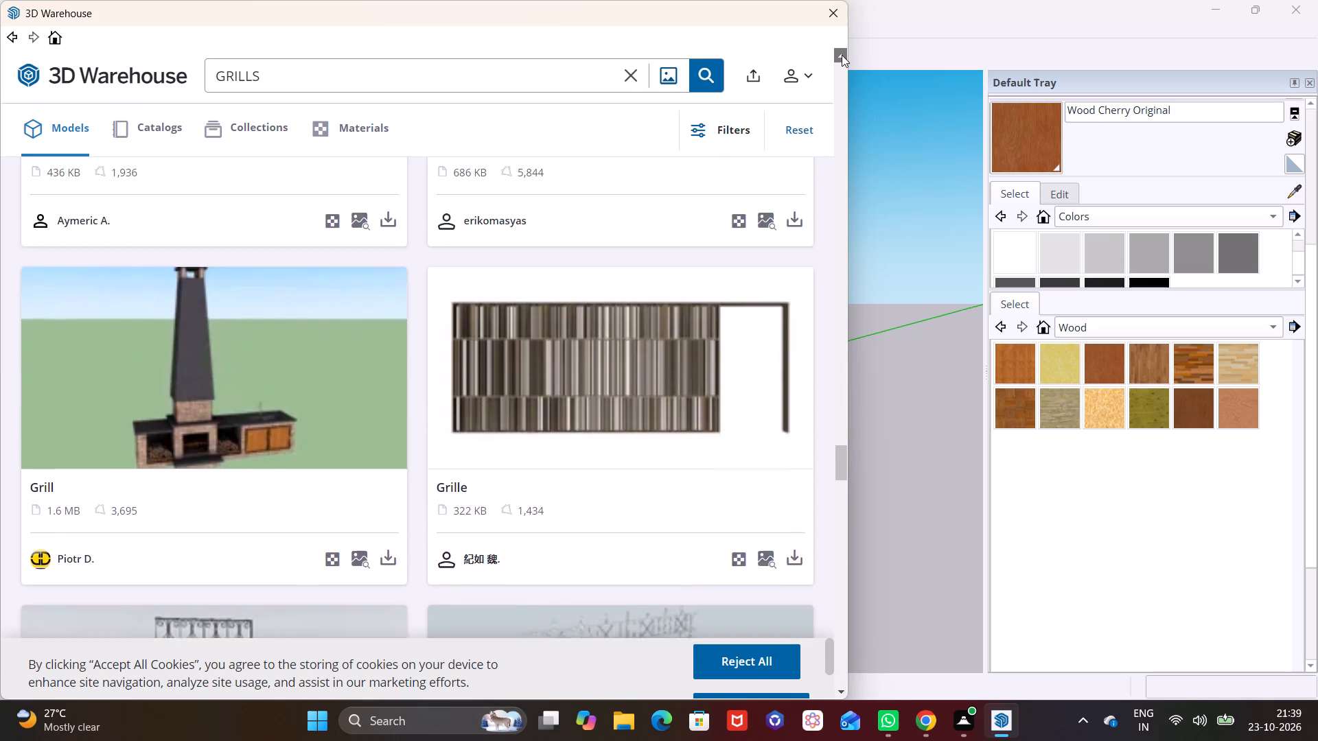
click(842, 55)
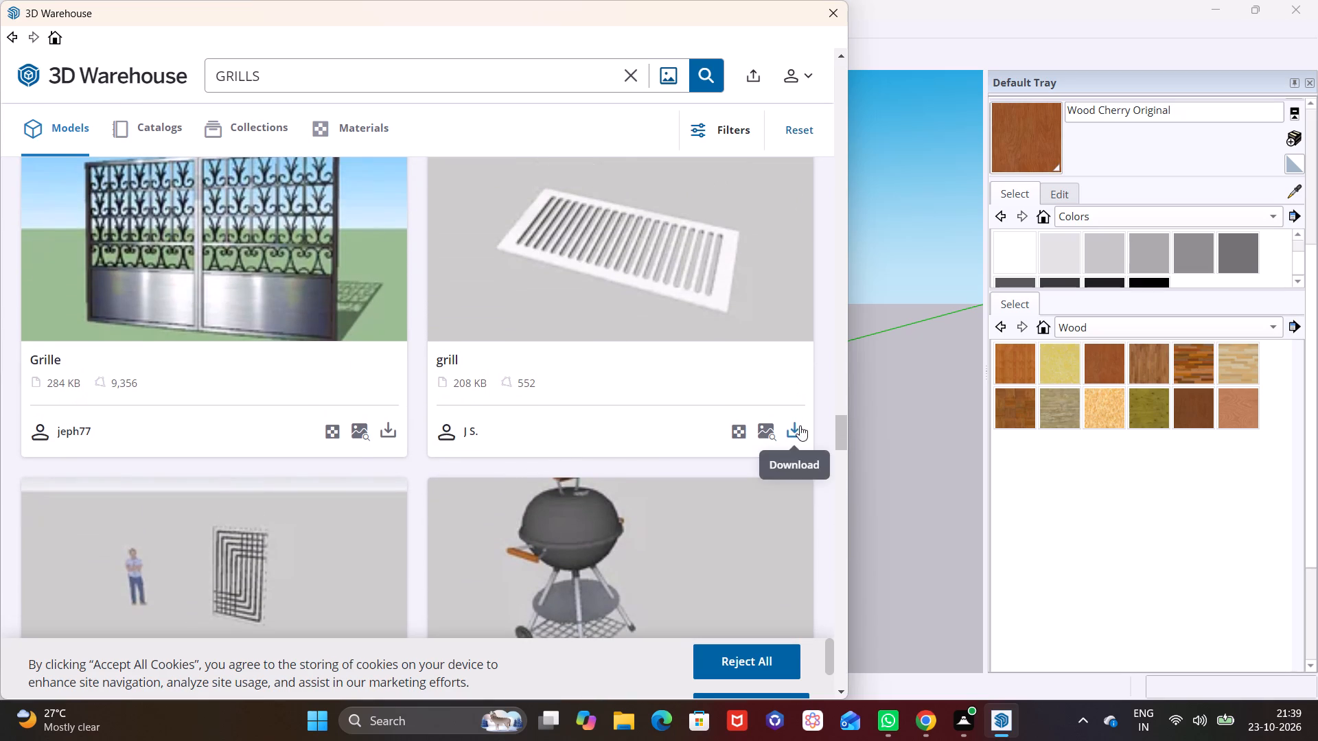
Download the white slotted vent model named grill into the model and place it on open ground away from the building.
click(800, 426)
click(377, 377)
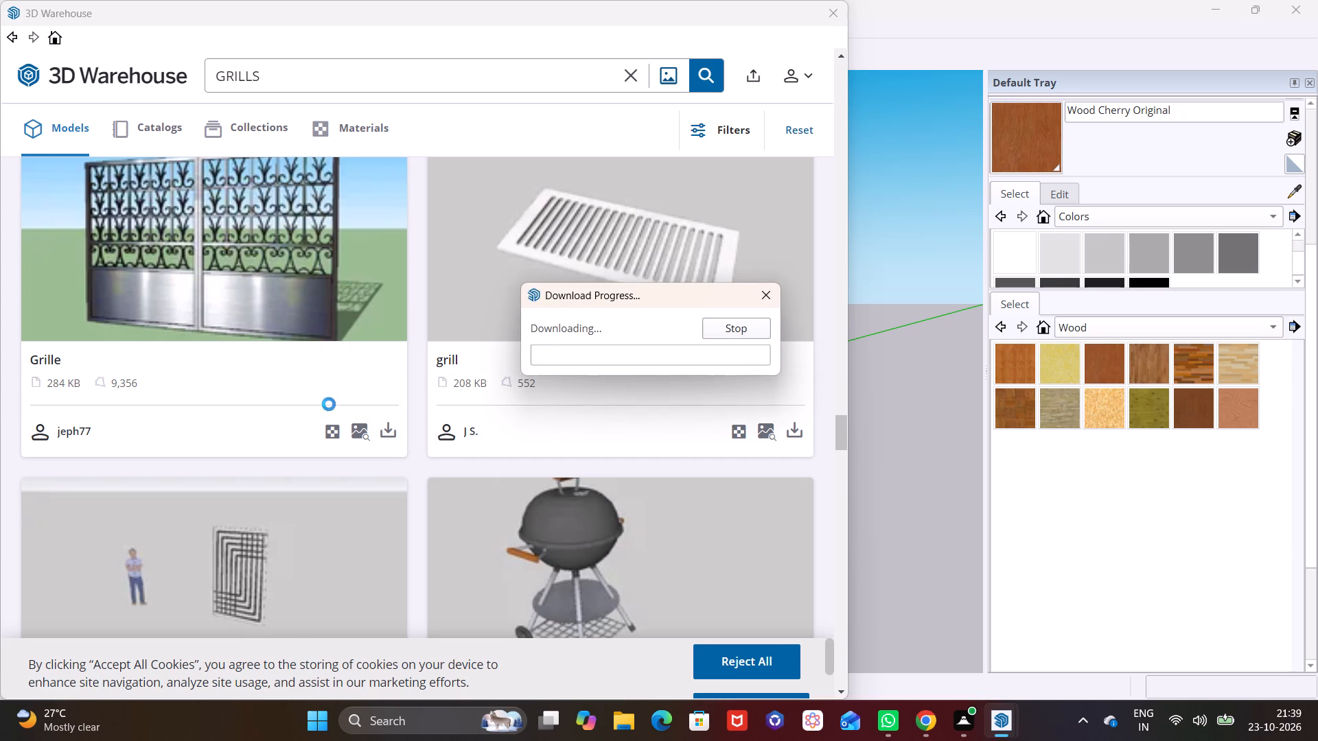
scroll(140, 384, down, 2)
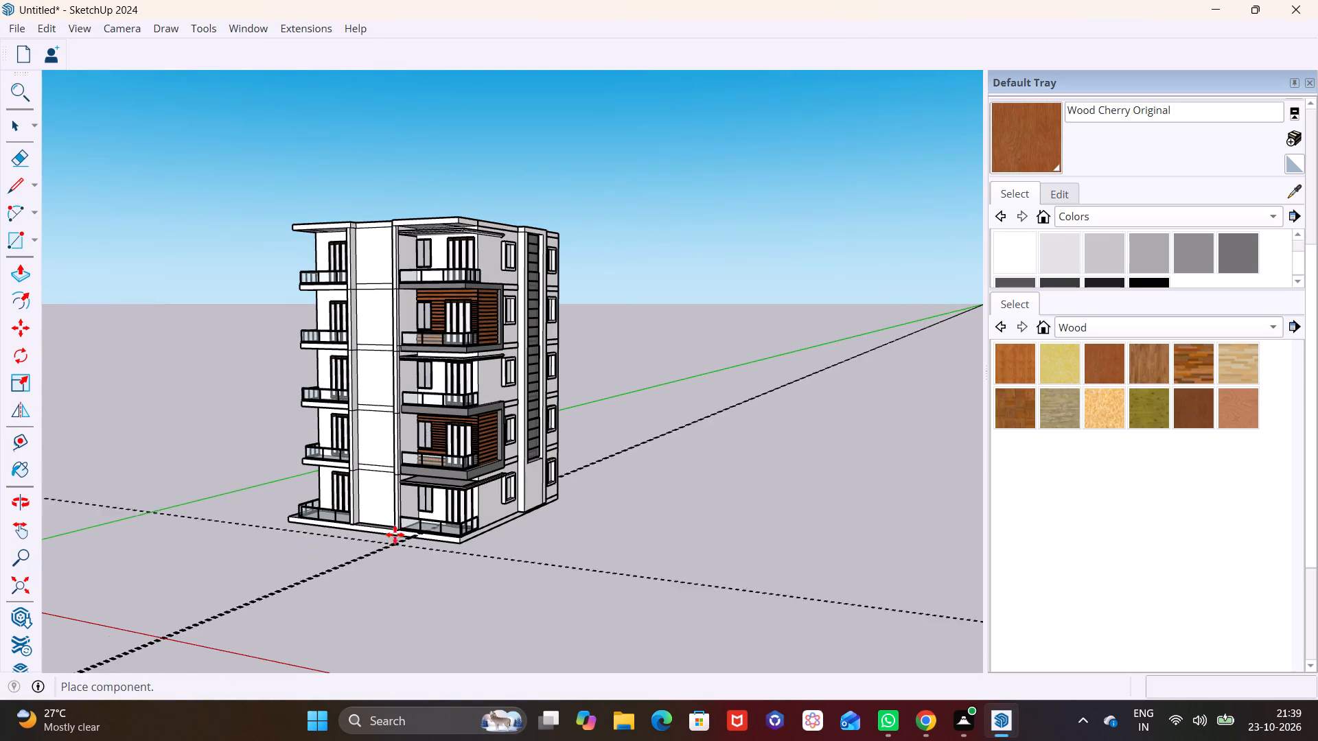
scroll(461, 513, down, 13)
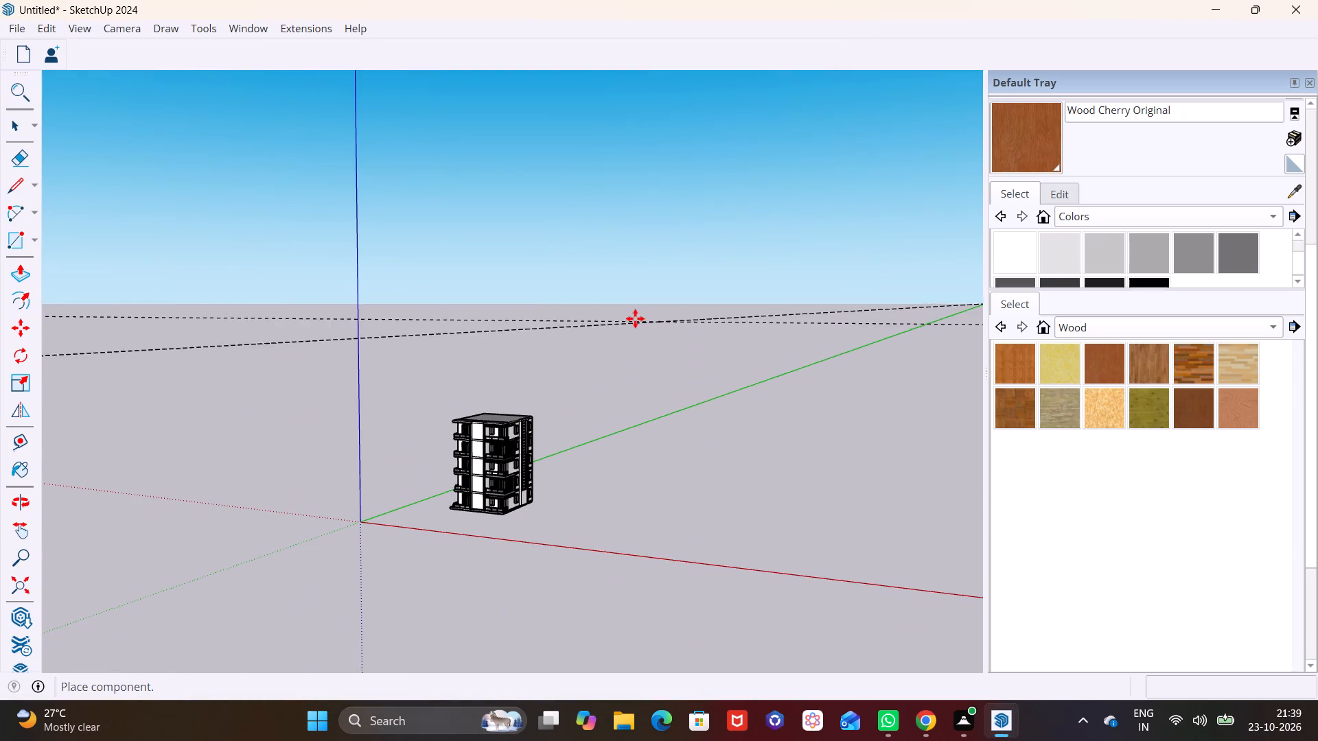
scroll(492, 323, down, 8)
scroll(510, 384, up, 1)
scroll(542, 381, down, 15)
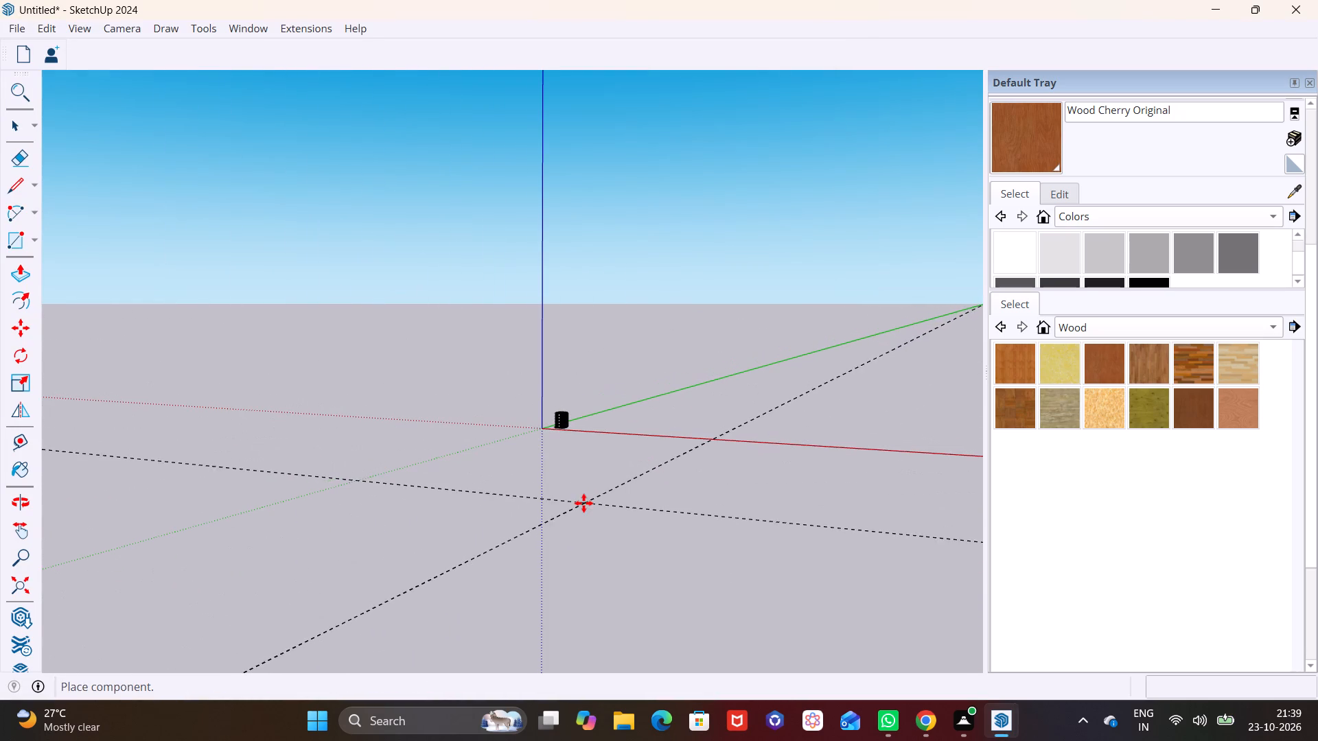
click(606, 483)
Move the imported grill about 1170' from the open ground onto the building's flat roof.
scroll(621, 485, up, 14)
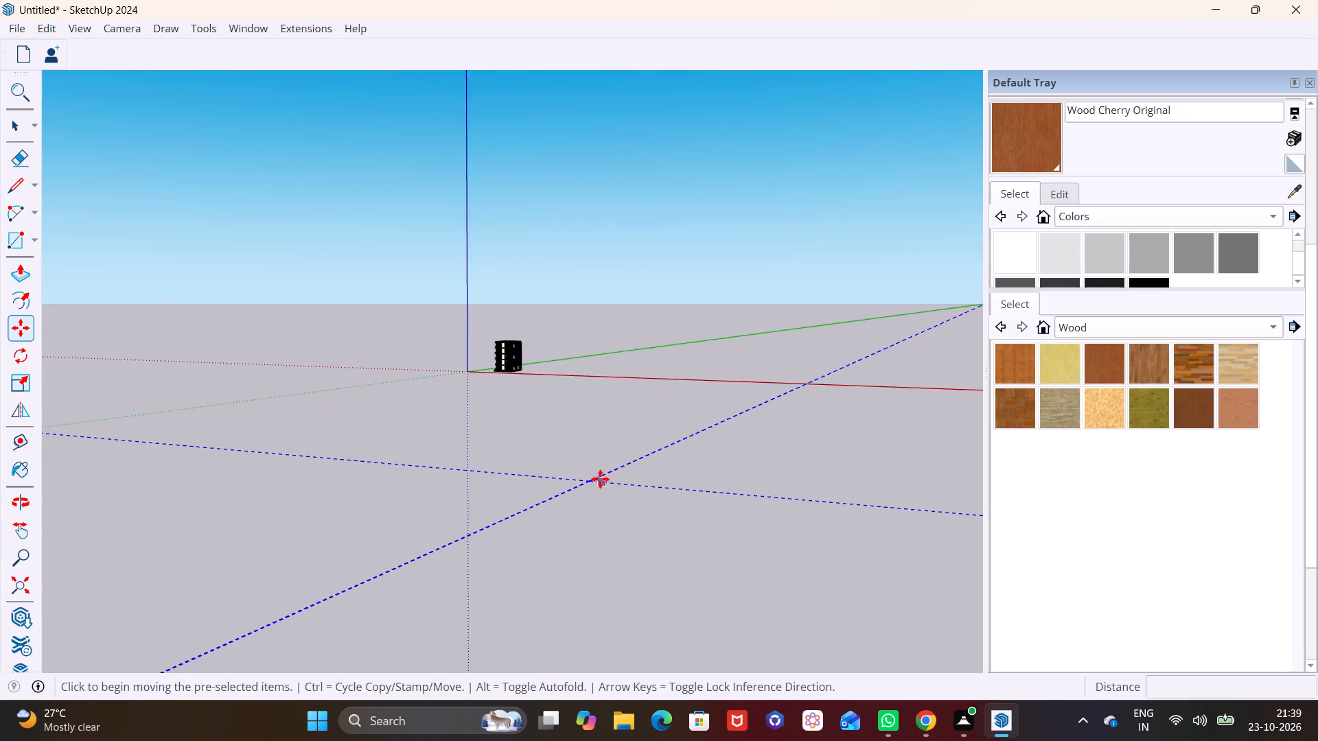
scroll(600, 479, up, 16)
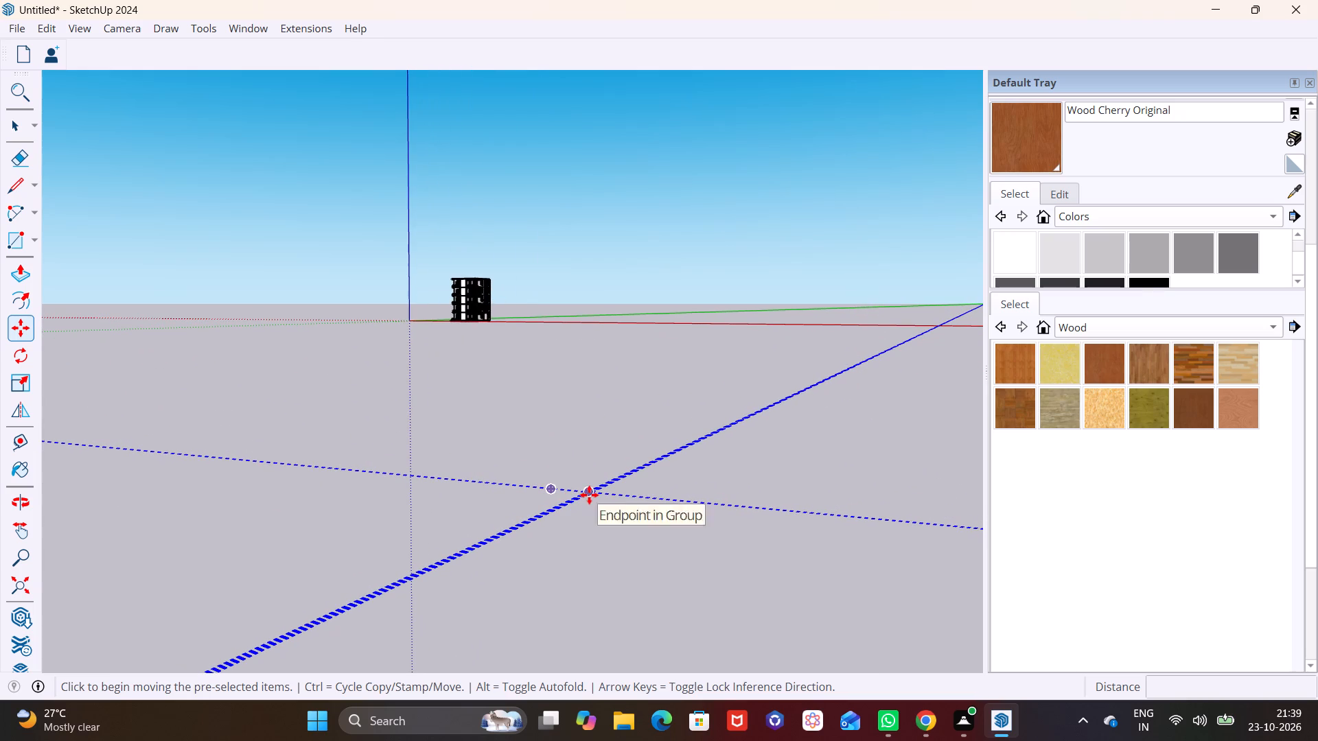
key(m)
click(591, 493)
scroll(507, 257, up, 1)
middle_drag(510, 255, 513, 390)
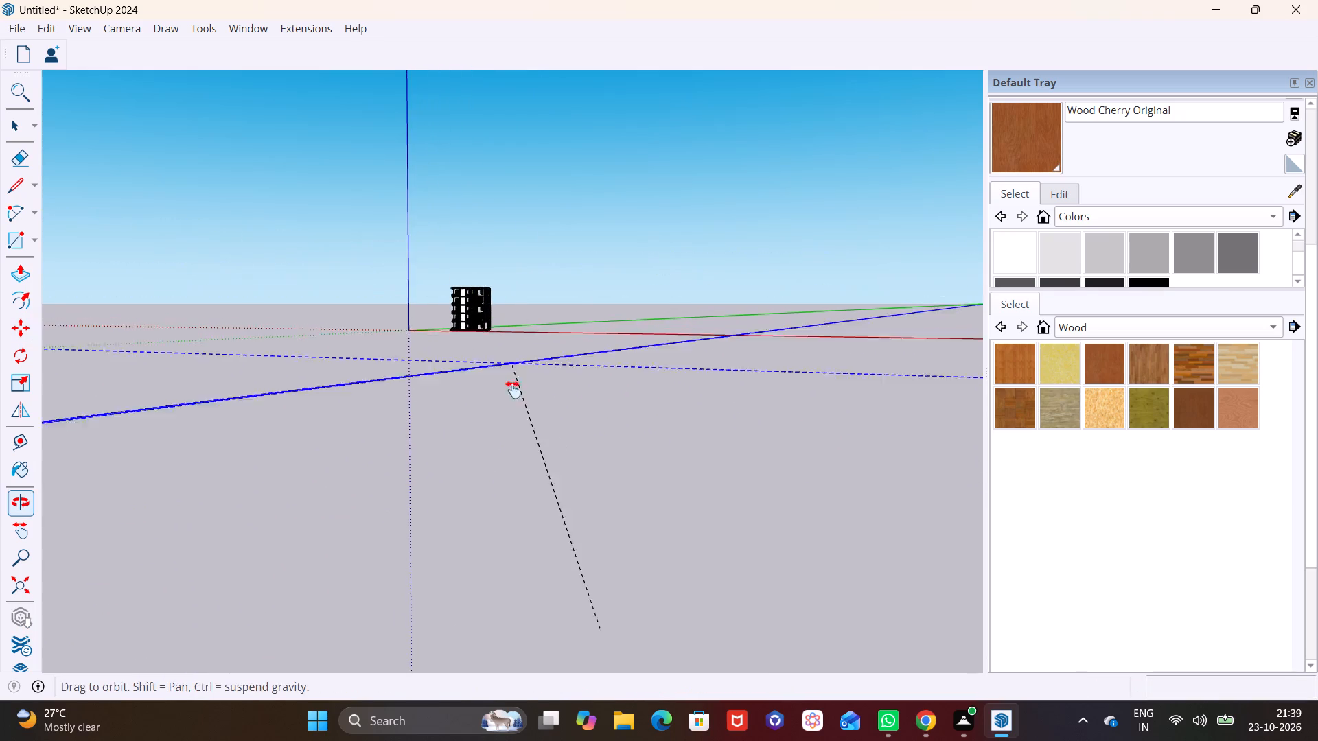
middle_drag(513, 390, 513, 615)
middle_drag(467, 320, 467, 434)
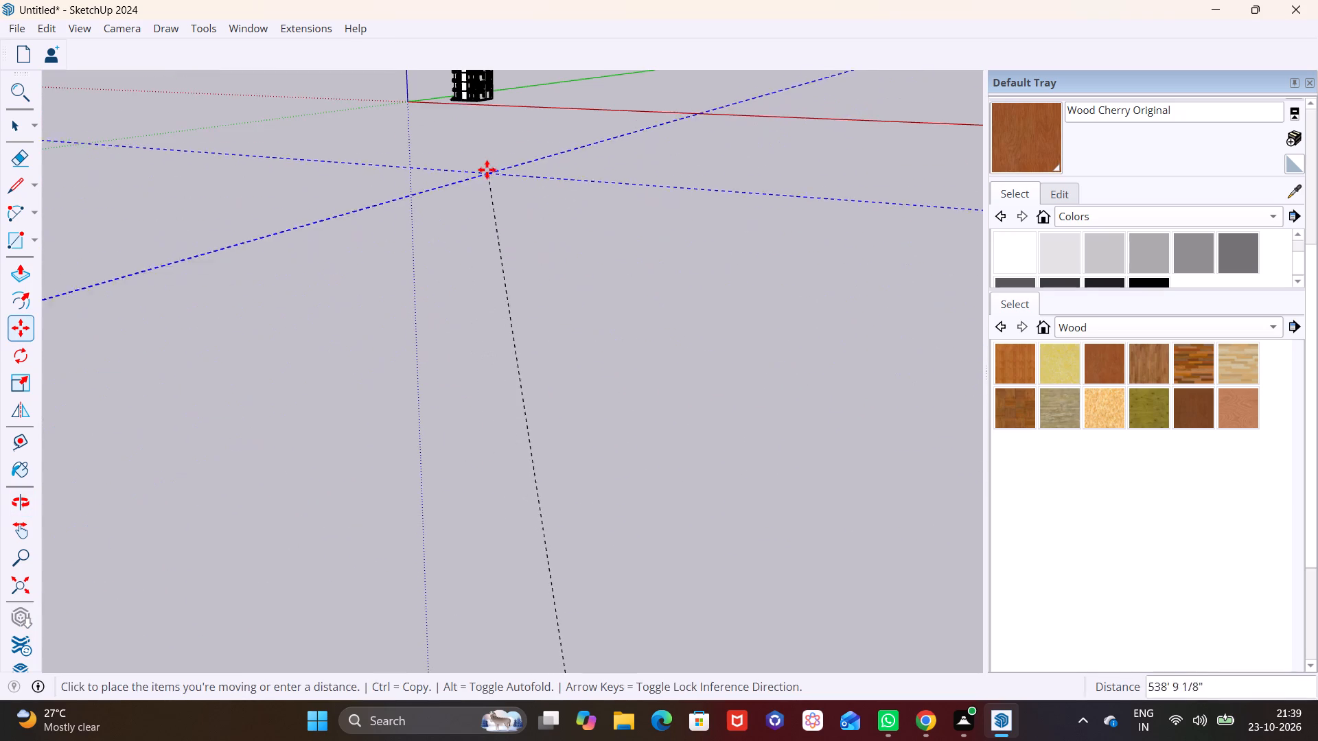
shift+middle_drag(482, 160, 479, 574)
shift+middle_drag(479, 189, 452, 409)
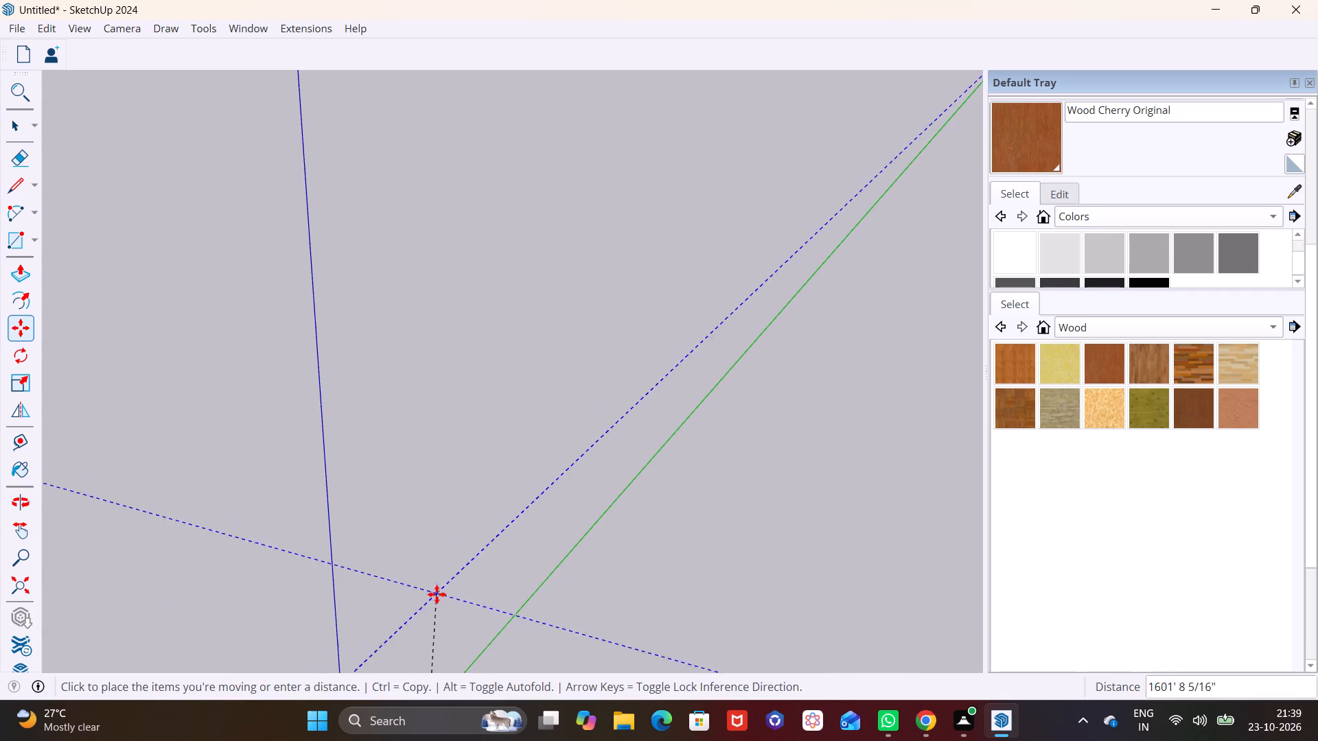
shift+middle_drag(437, 594, 535, 291)
scroll(536, 312, up, 19)
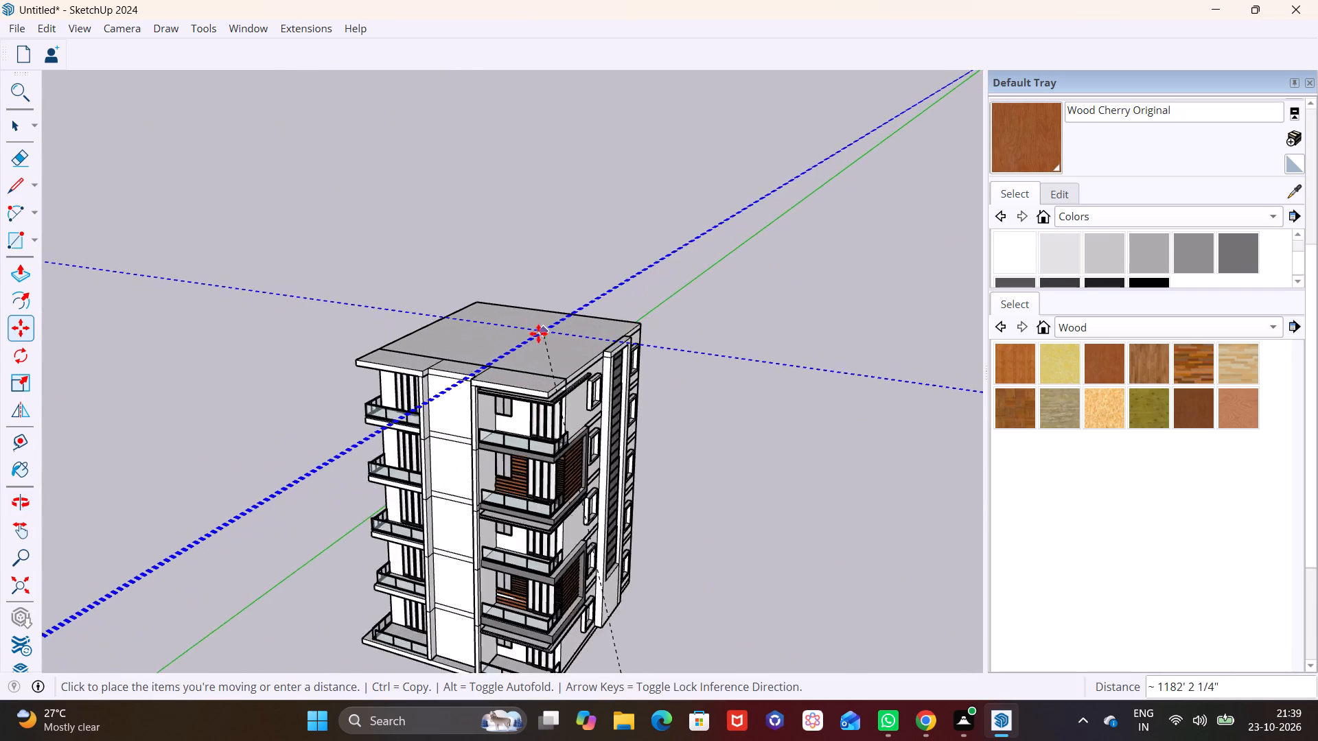
scroll(538, 333, up, 20)
scroll(538, 333, up, 6)
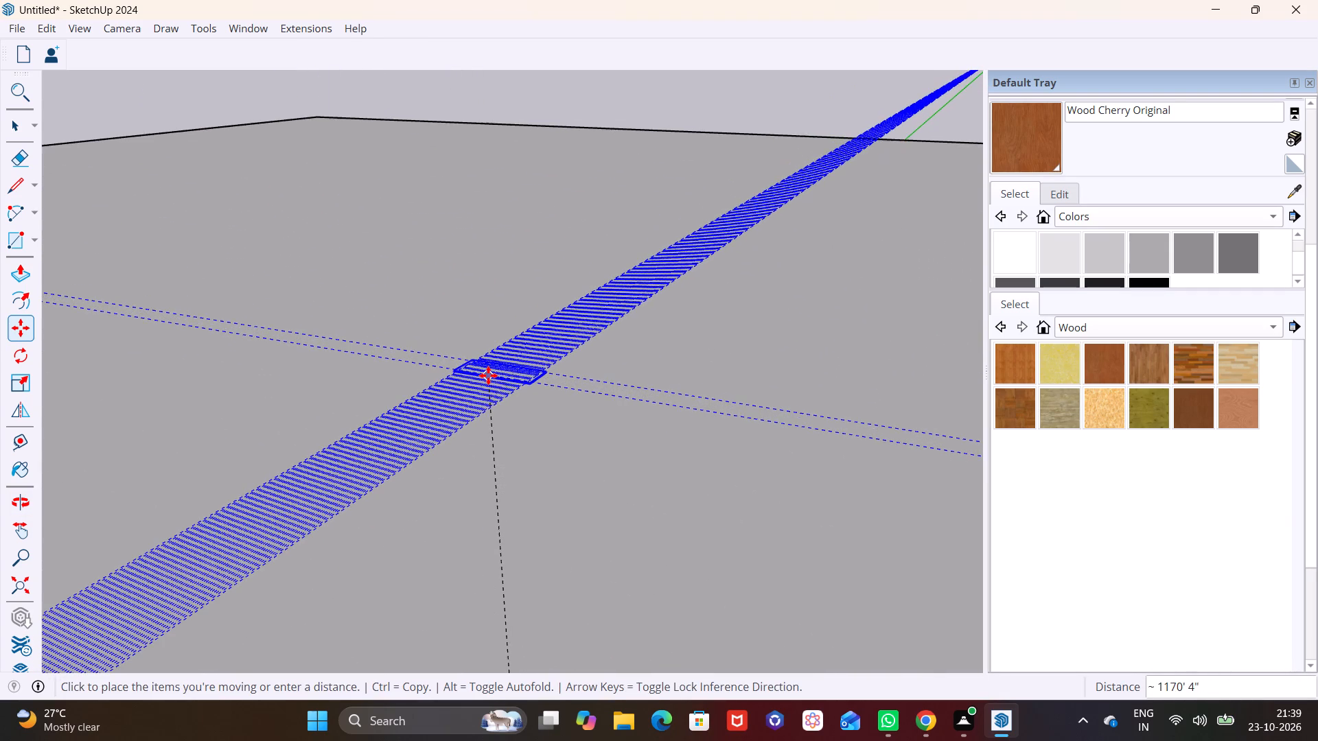
click(487, 376)
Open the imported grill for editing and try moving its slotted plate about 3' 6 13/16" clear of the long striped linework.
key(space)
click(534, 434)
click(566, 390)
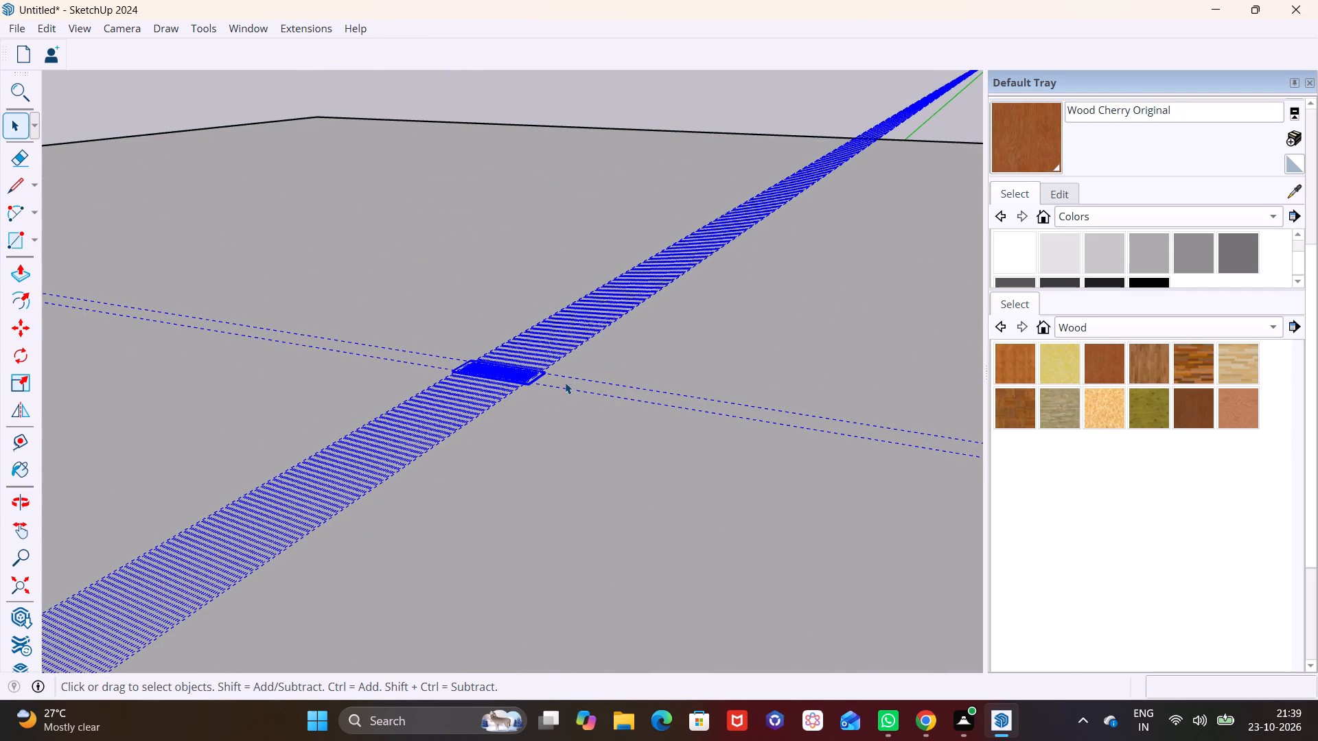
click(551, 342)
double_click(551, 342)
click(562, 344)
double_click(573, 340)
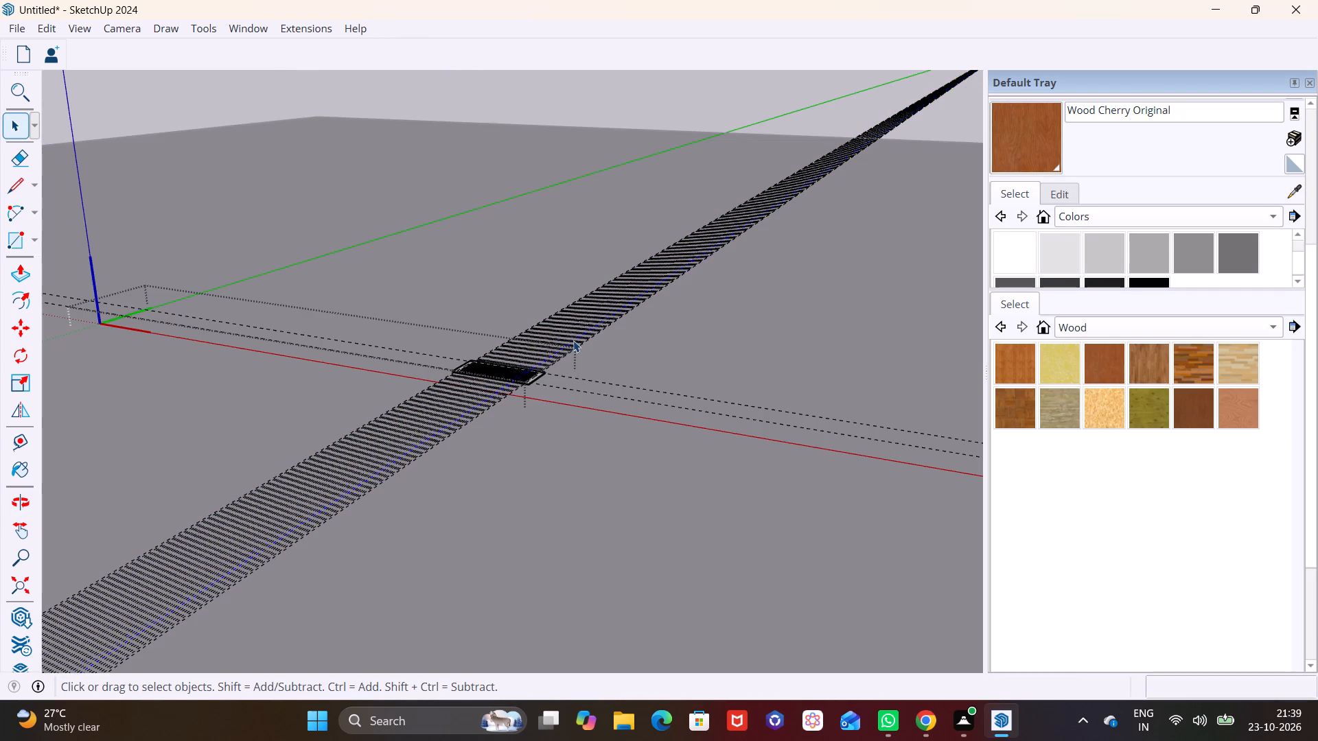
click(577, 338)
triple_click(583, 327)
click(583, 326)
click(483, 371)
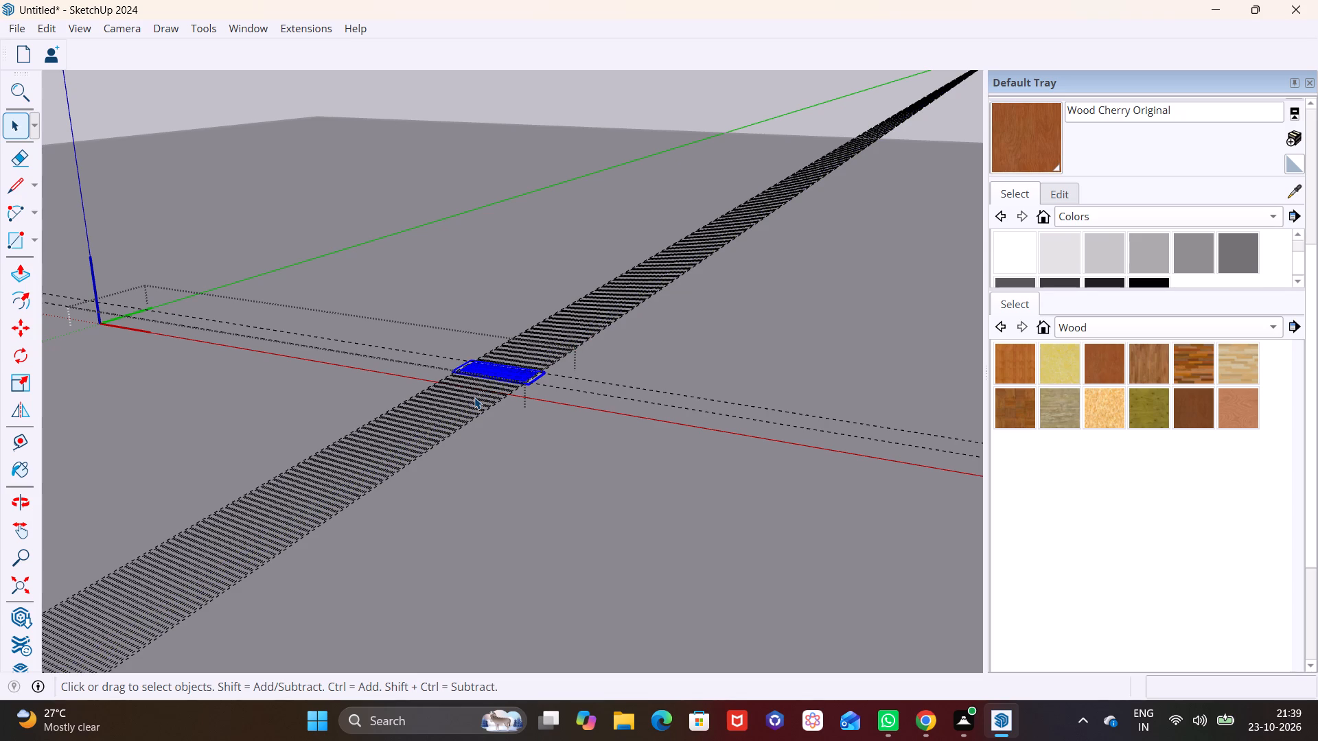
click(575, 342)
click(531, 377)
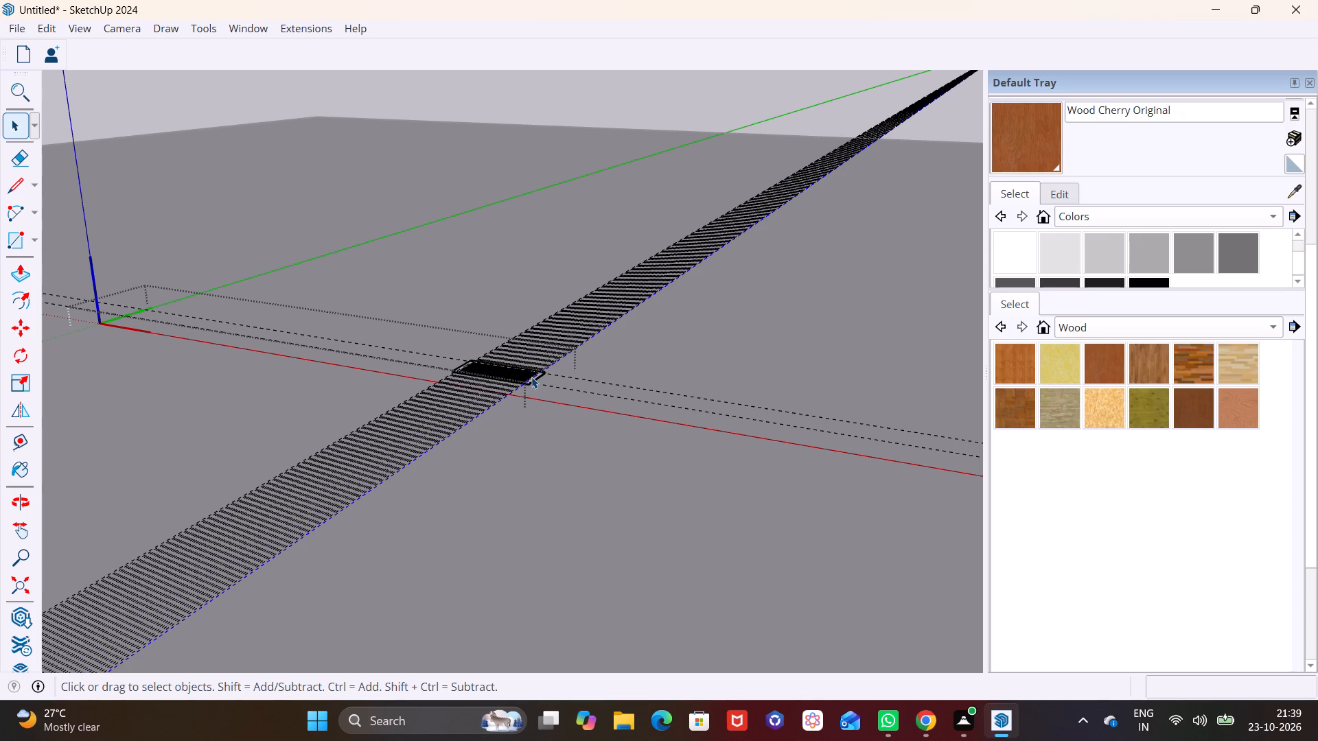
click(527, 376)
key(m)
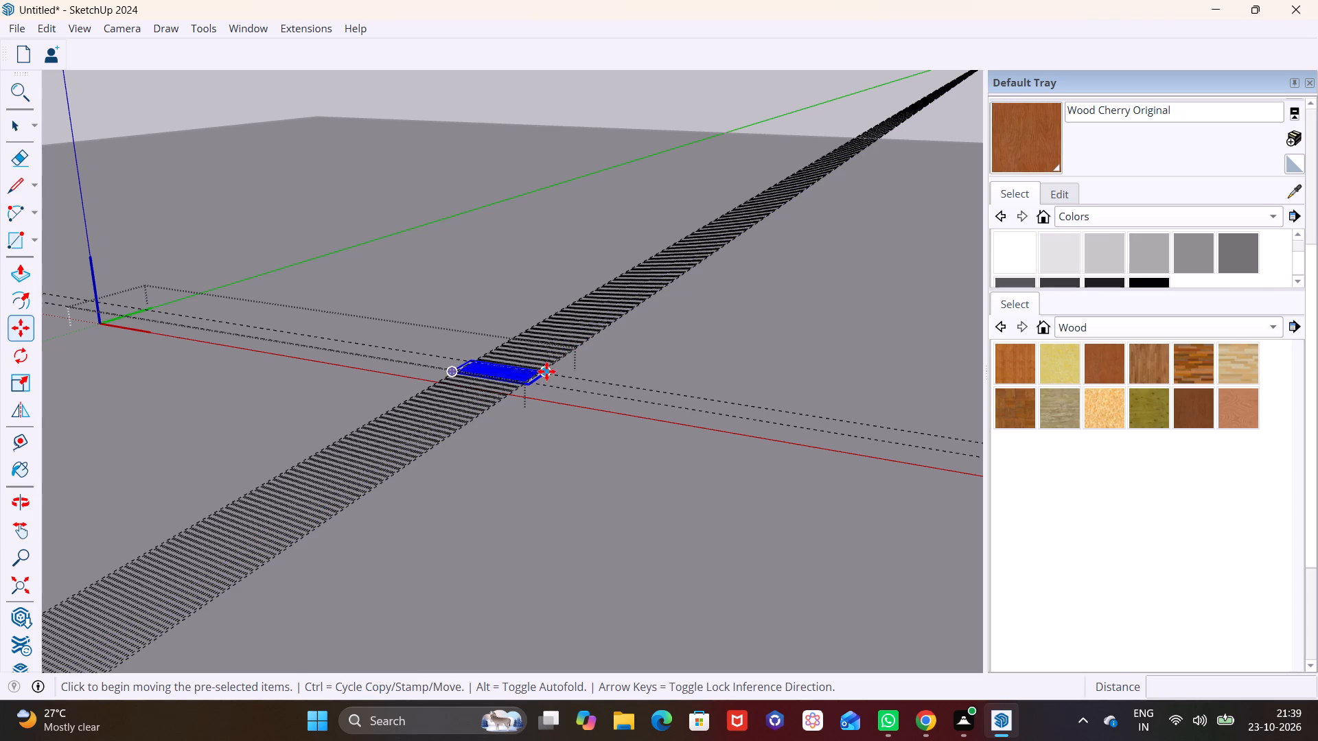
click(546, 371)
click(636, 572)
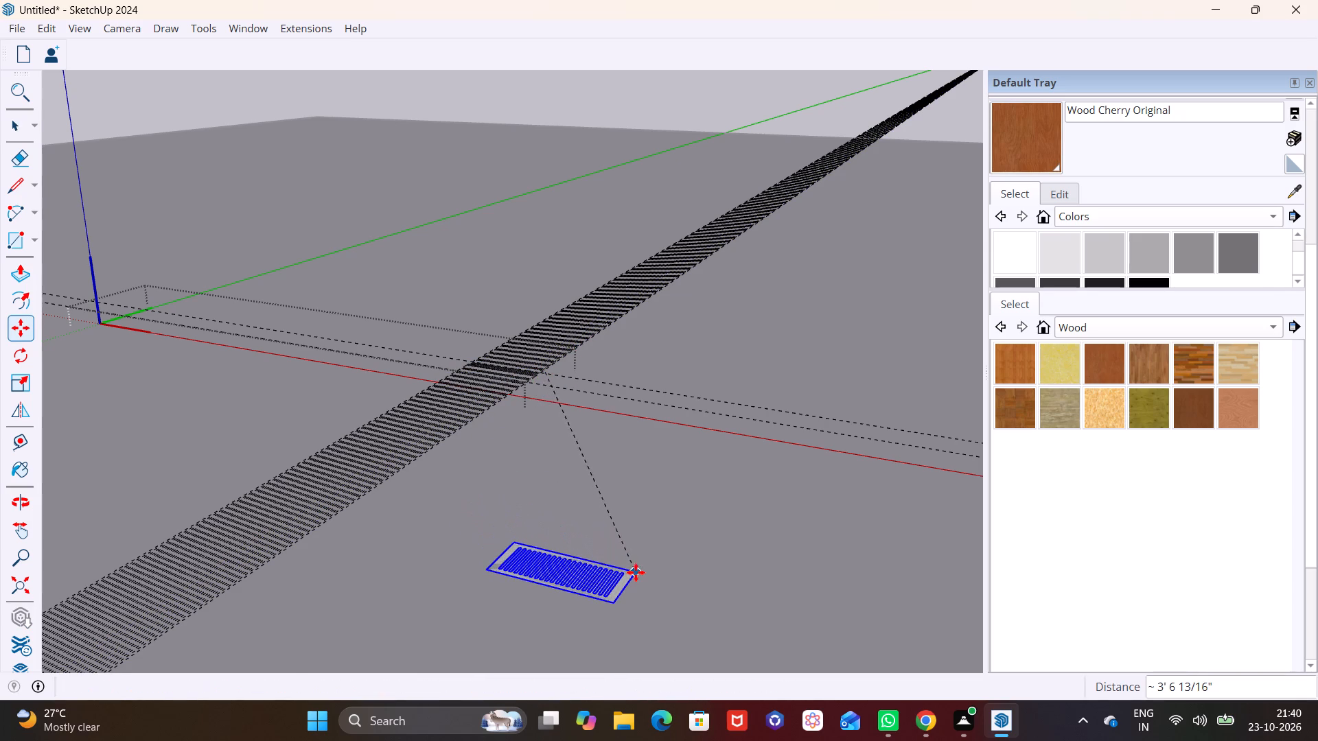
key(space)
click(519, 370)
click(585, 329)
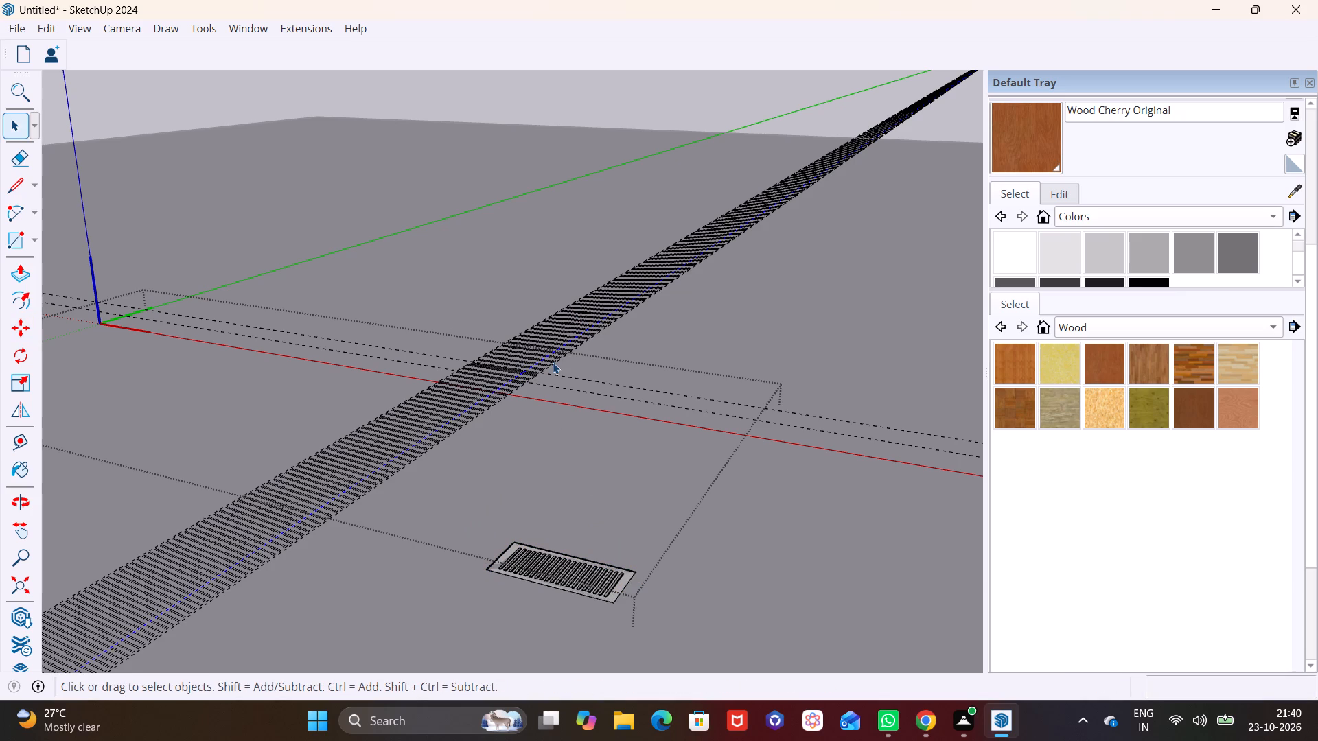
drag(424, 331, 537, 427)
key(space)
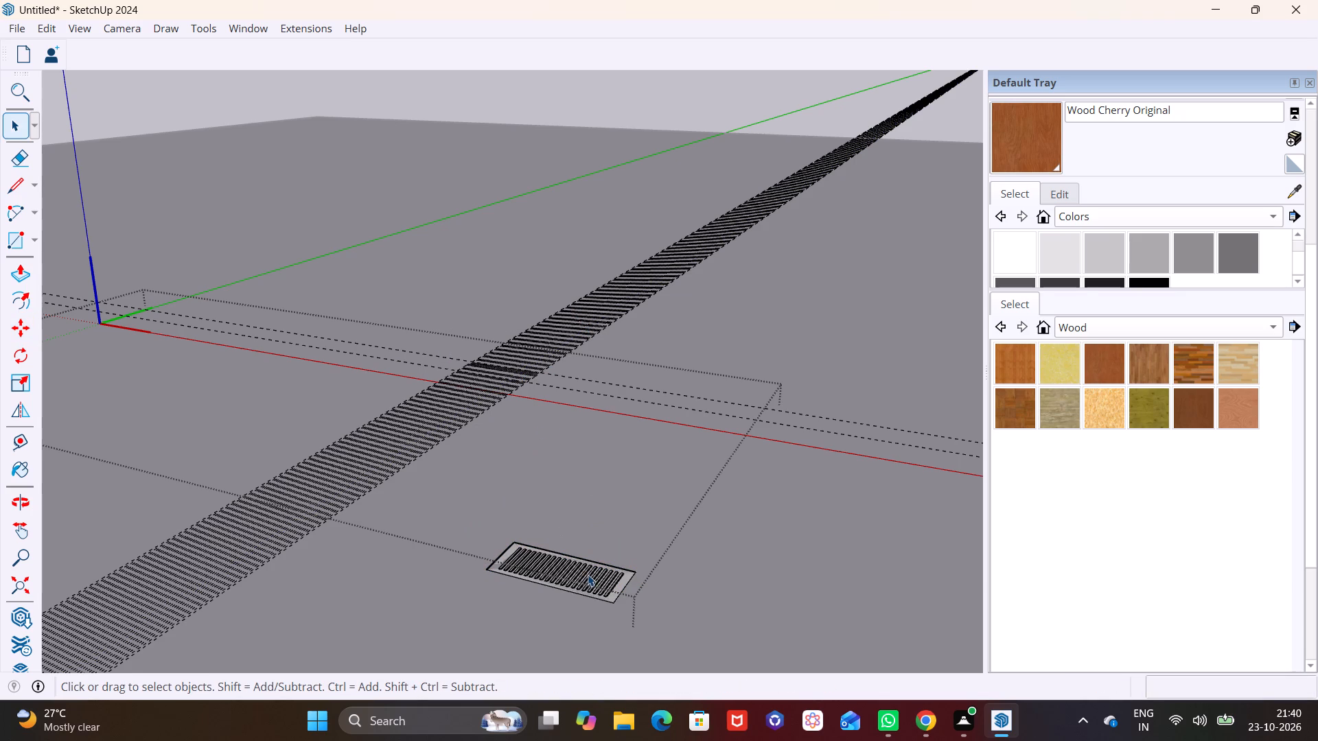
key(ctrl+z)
Undo the recent grill operations until the imported grill is removed from the building's roof.
ctrl+drag(581, 565, 507, 486)
key(Delete)
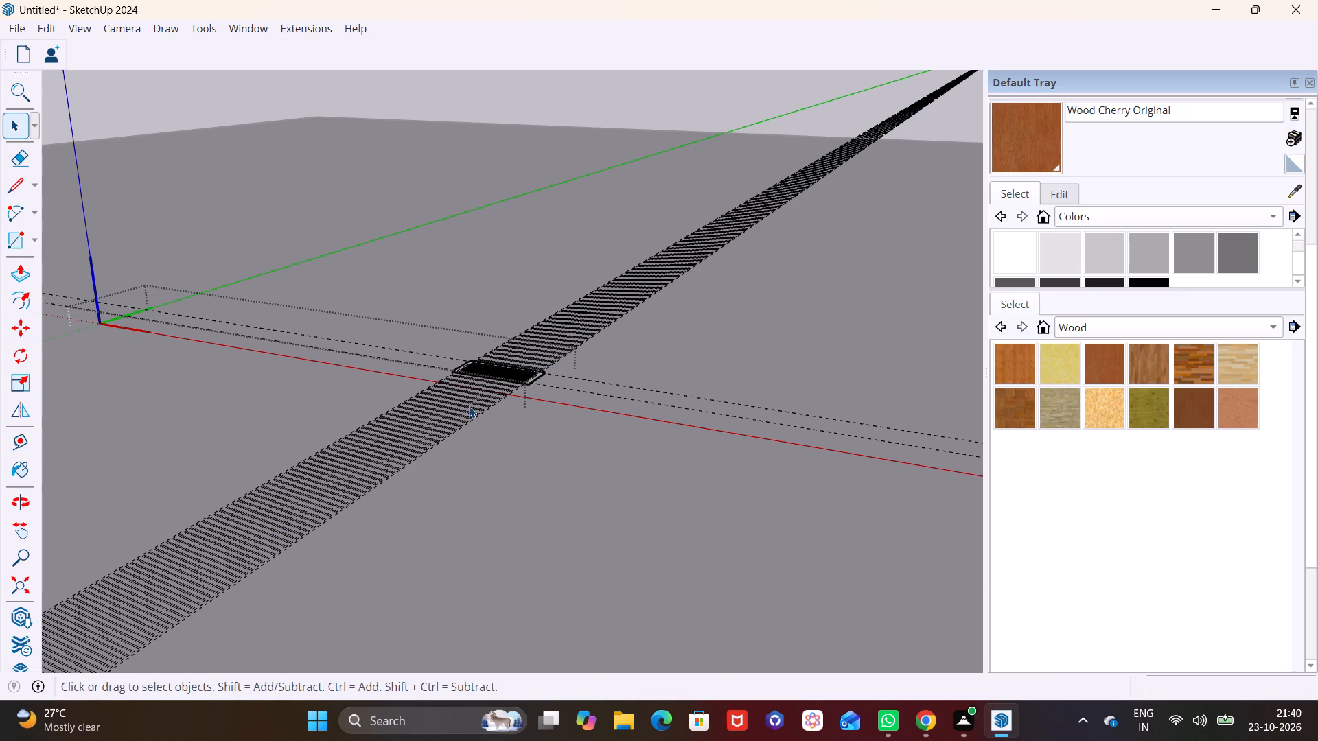
click(469, 406)
key(Delete)
drag(527, 366, 539, 371)
click(541, 379)
scroll(541, 380, down, 9)
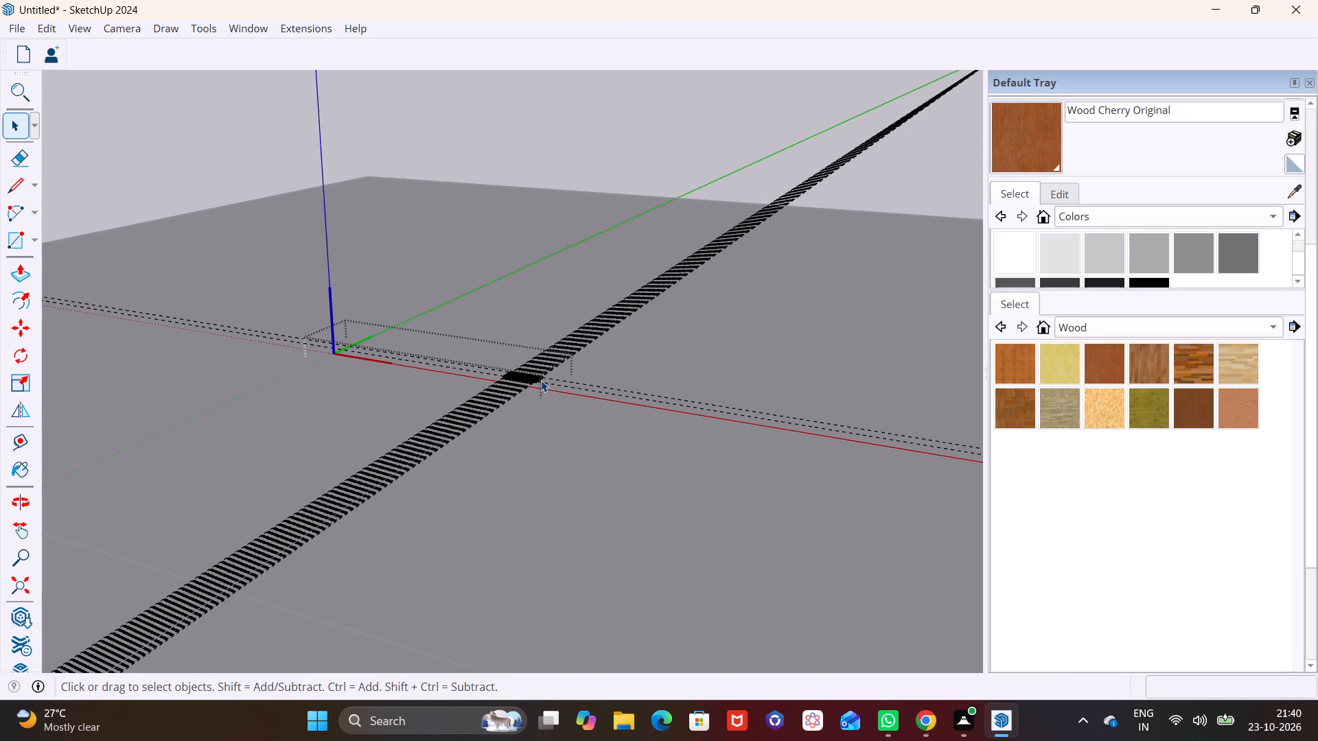
key(ctrl+z)
key(ctrl+z)
key(ctrl+z)
Reopen 3D Warehouse and load the Facade Louver from the GRILLS results directly into the model.
scroll(508, 469, down, 10)
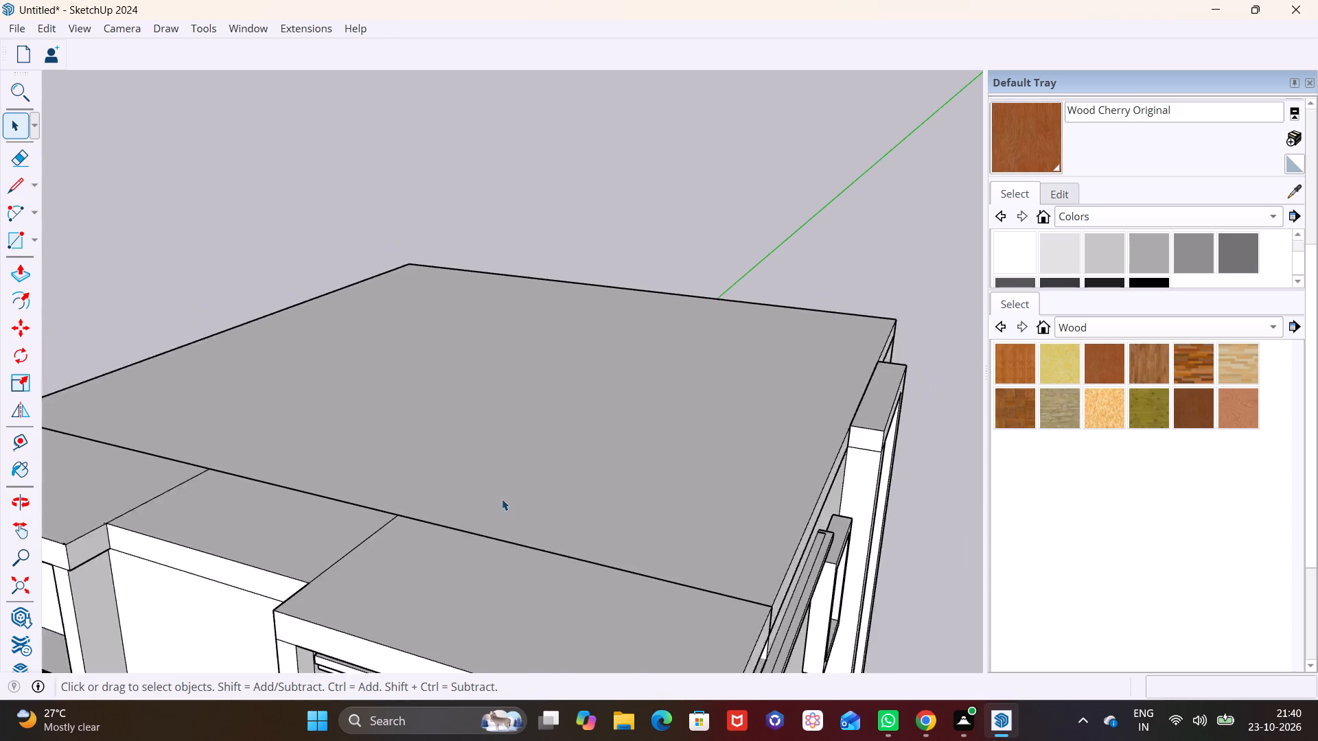
scroll(502, 499, down, 14)
shift+middle_drag(516, 515, 529, 297)
shift+scroll(528, 383, up, 1)
scroll(537, 403, down, 4)
middle_drag(570, 468, 592, 375)
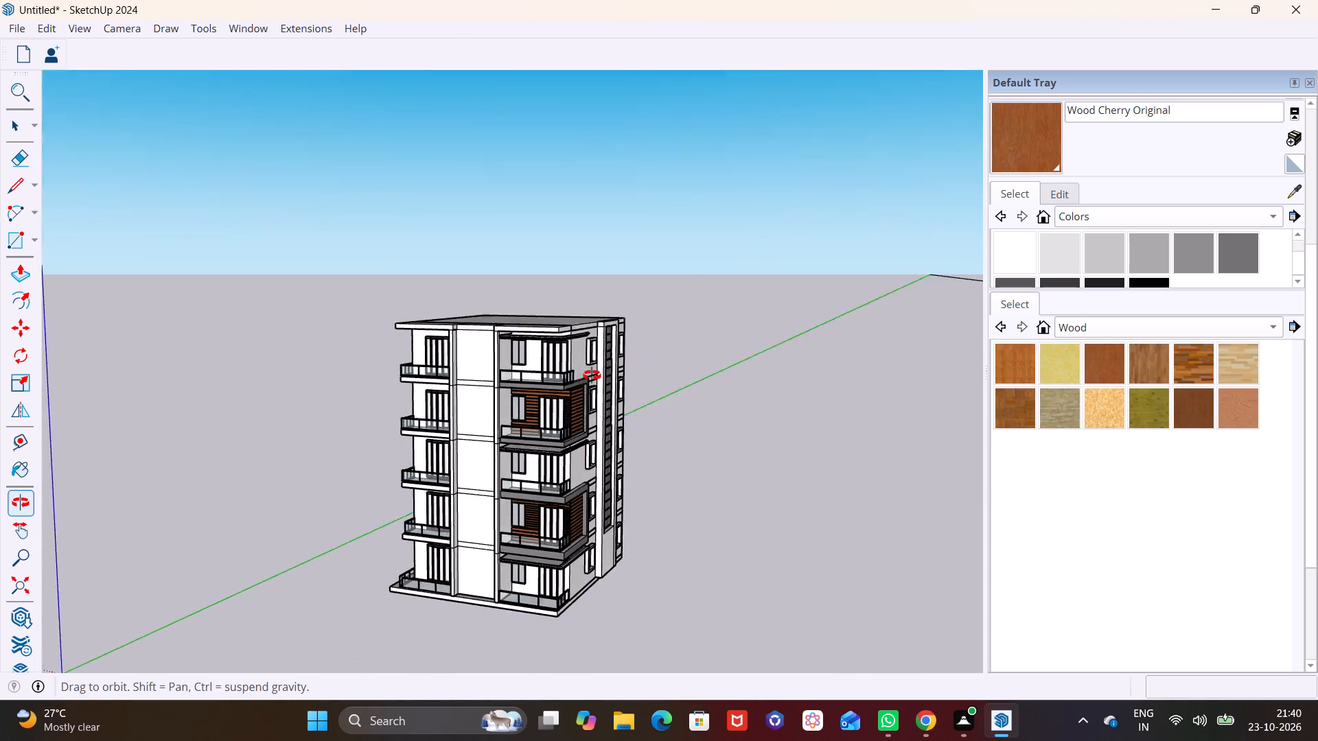
middle_drag(592, 375, 603, 350)
click(241, 24)
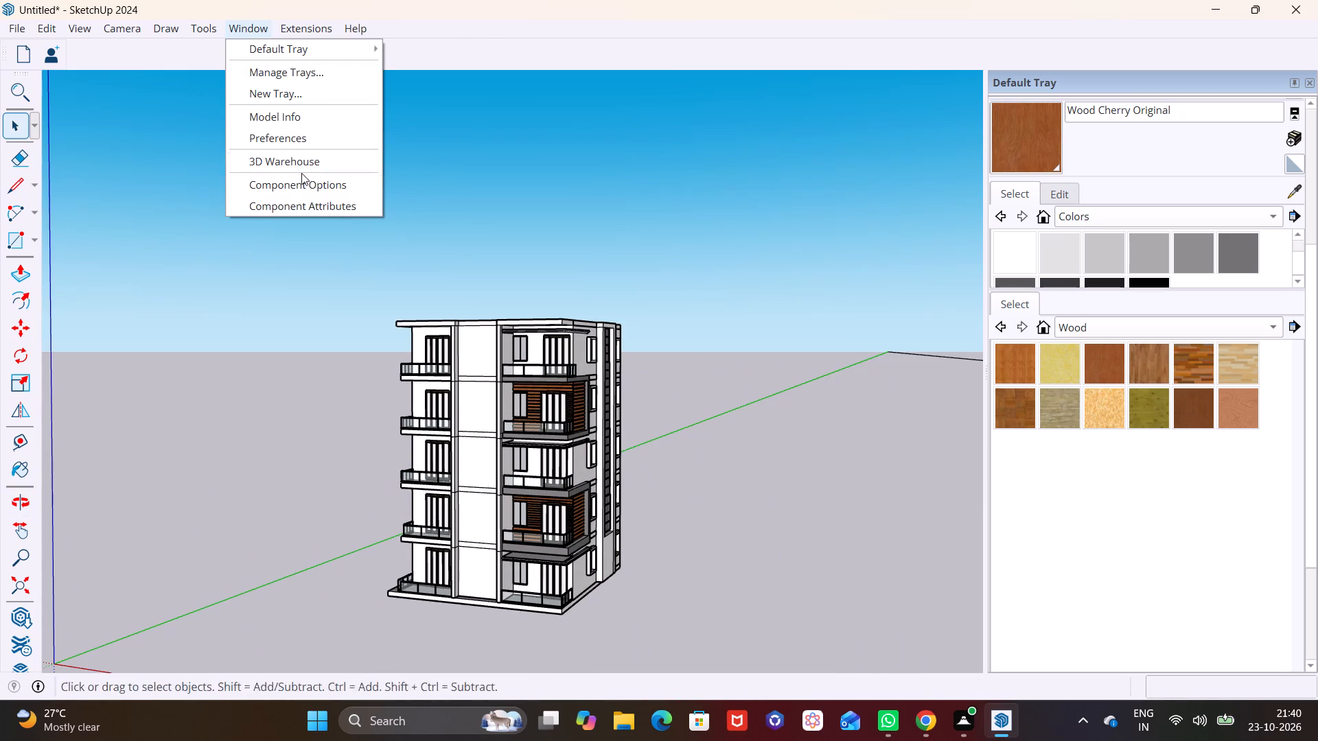
click(301, 172)
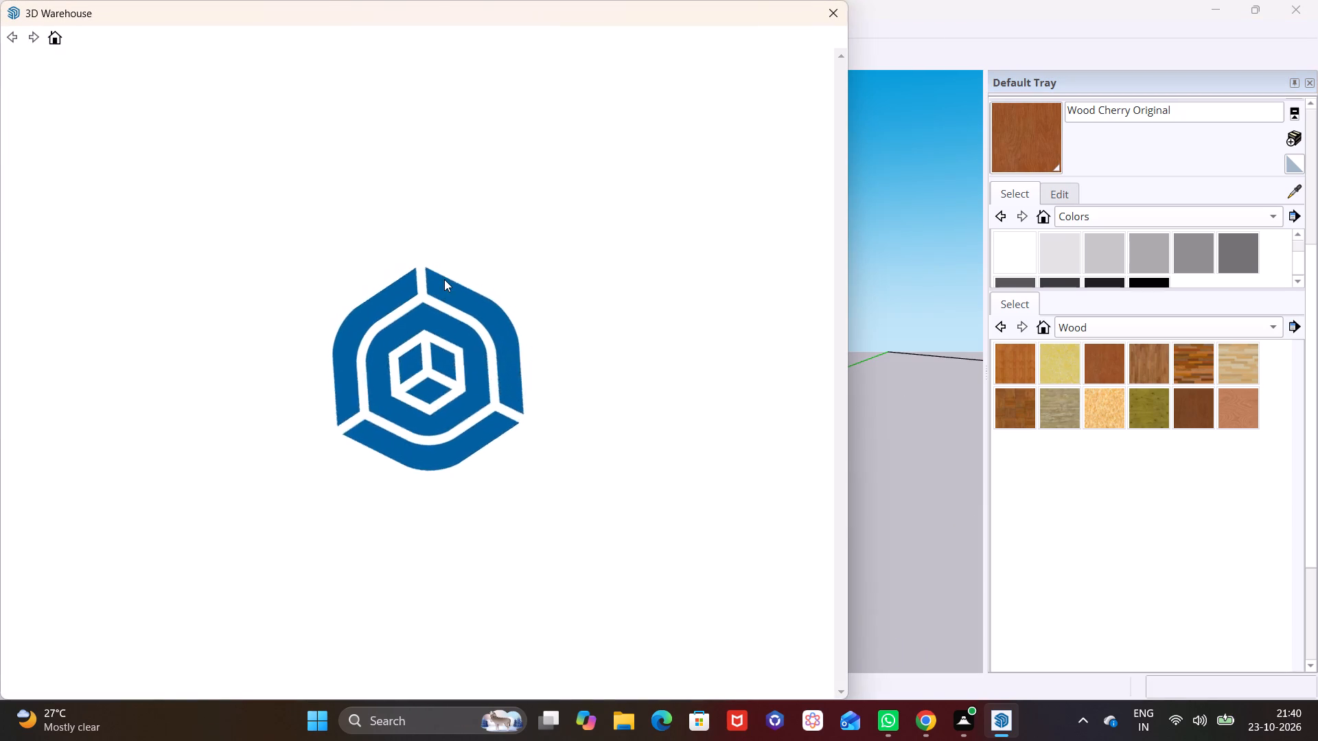
scroll(518, 280, down, 2)
scroll(657, 361, up, 2)
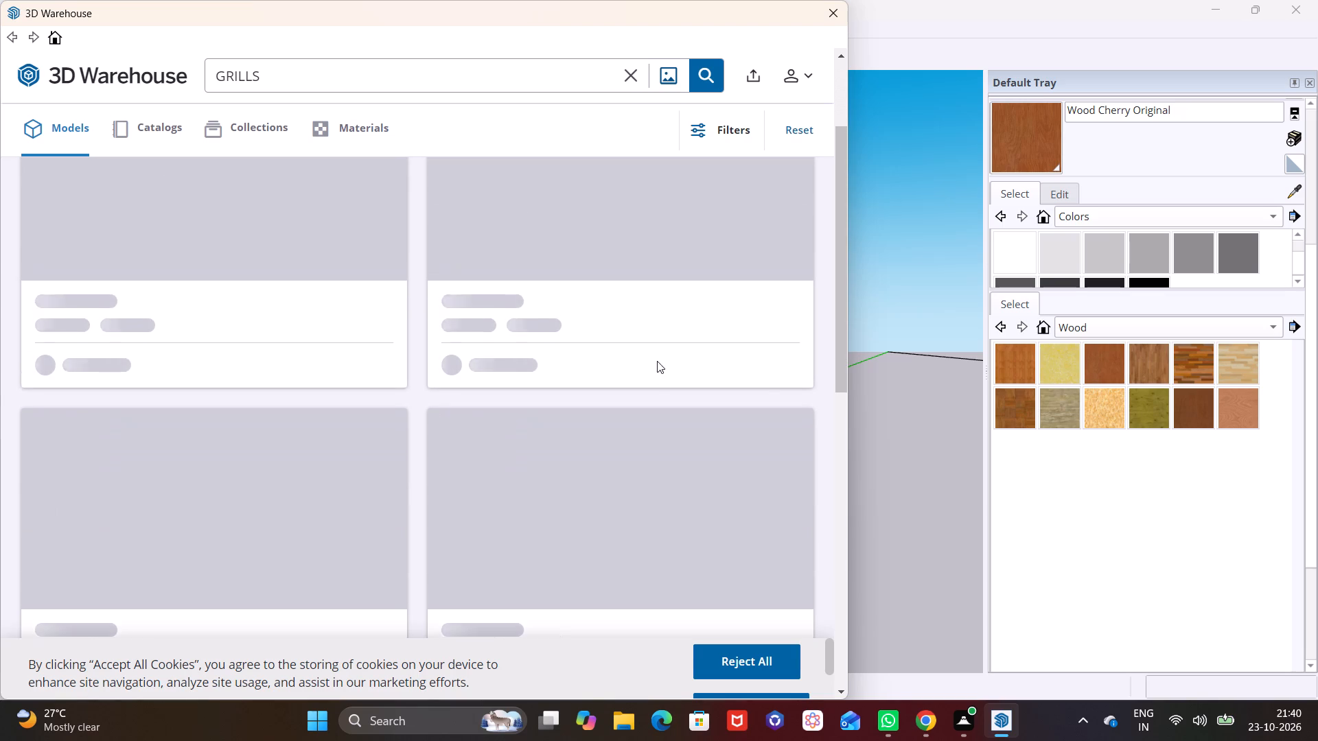
scroll(657, 361, up, 3)
scroll(705, 516, down, 1)
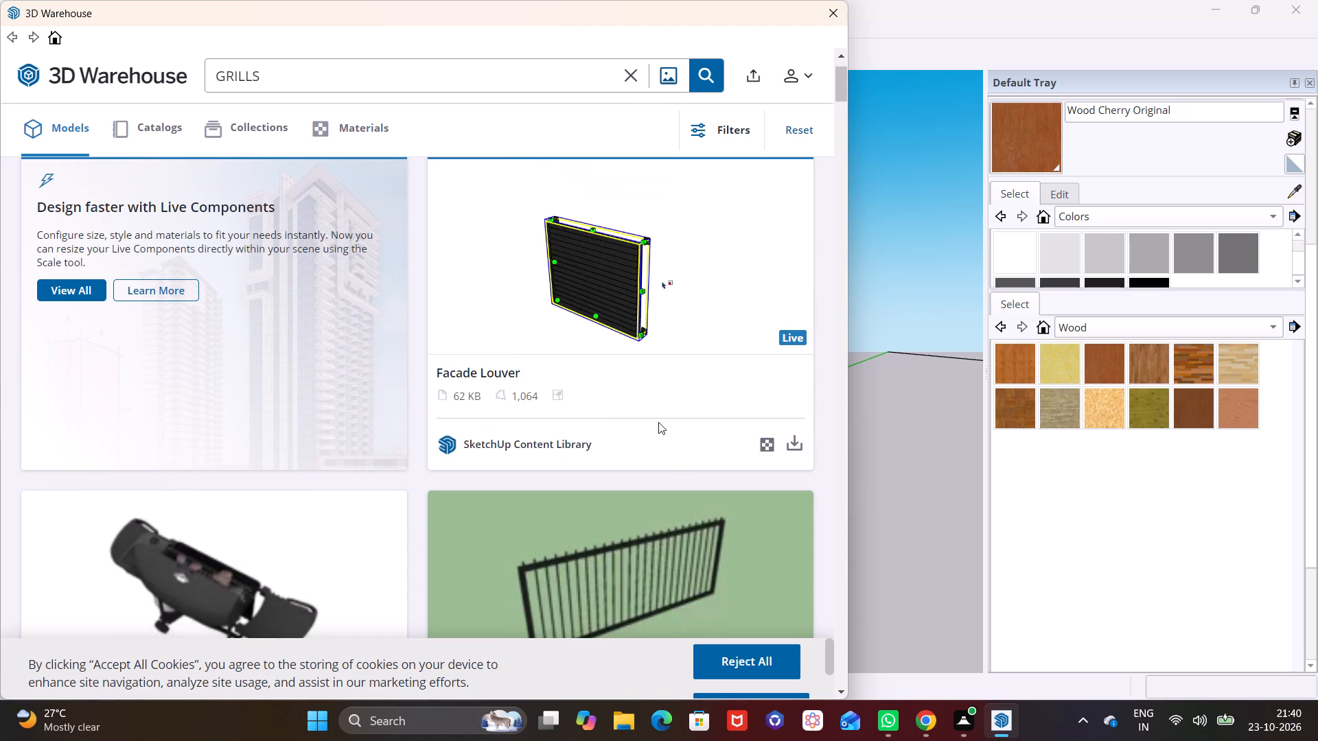
middle_drag(656, 410, 718, 375)
click(792, 455)
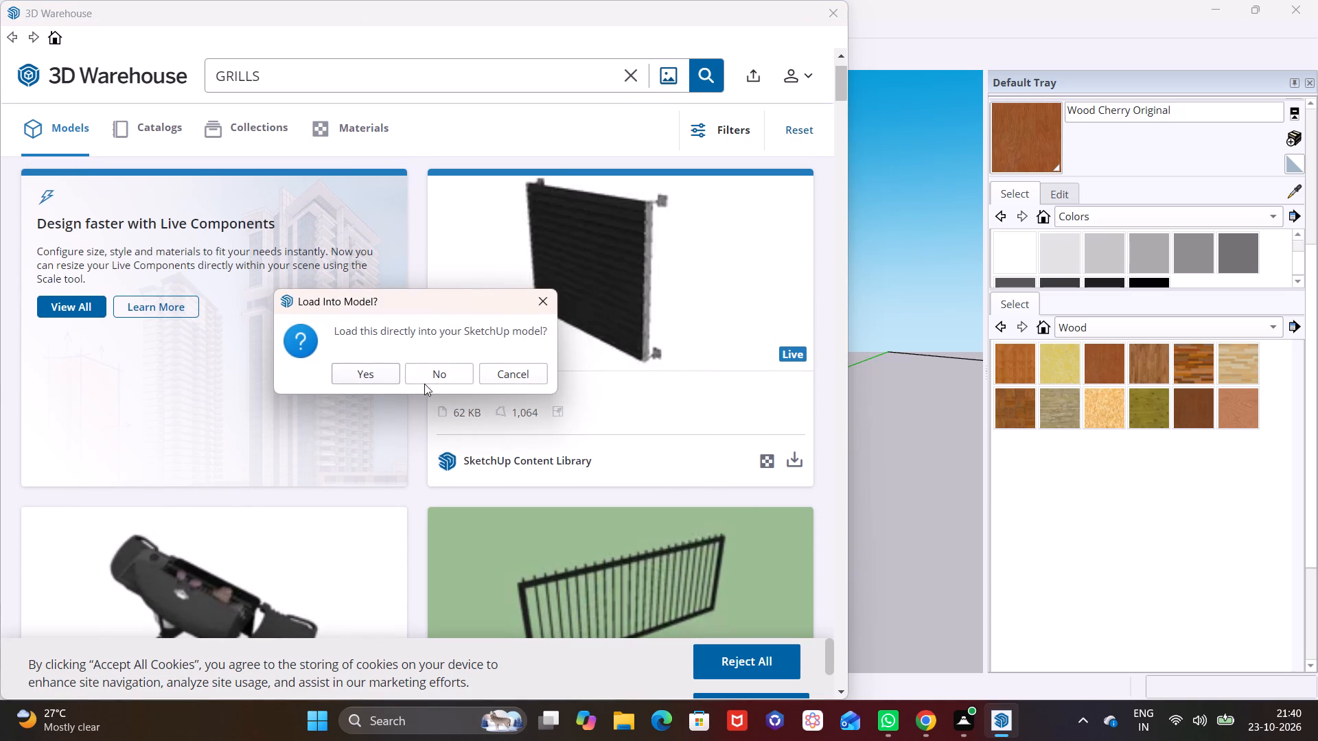
click(367, 371)
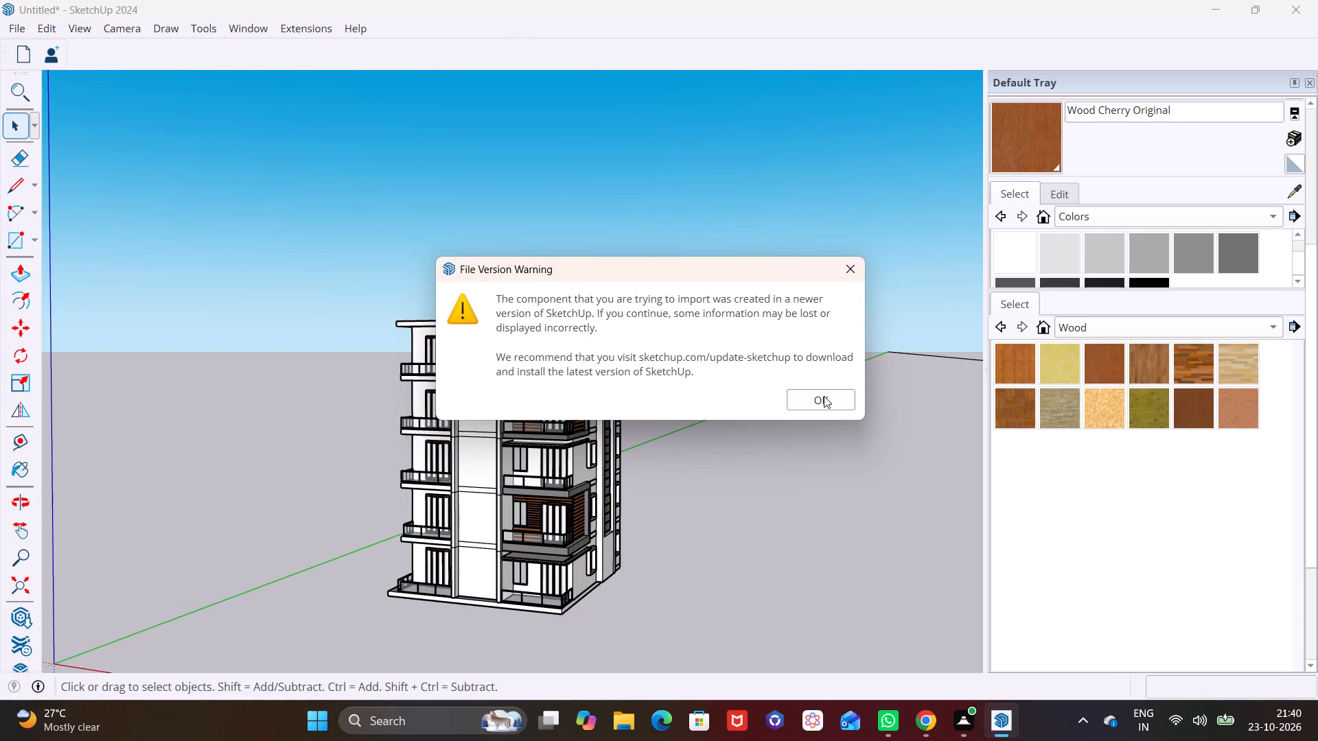
Place the Facade Louver over the top storey's blank central wall bay between the two vertical piers.
click(824, 396)
scroll(437, 381, up, 11)
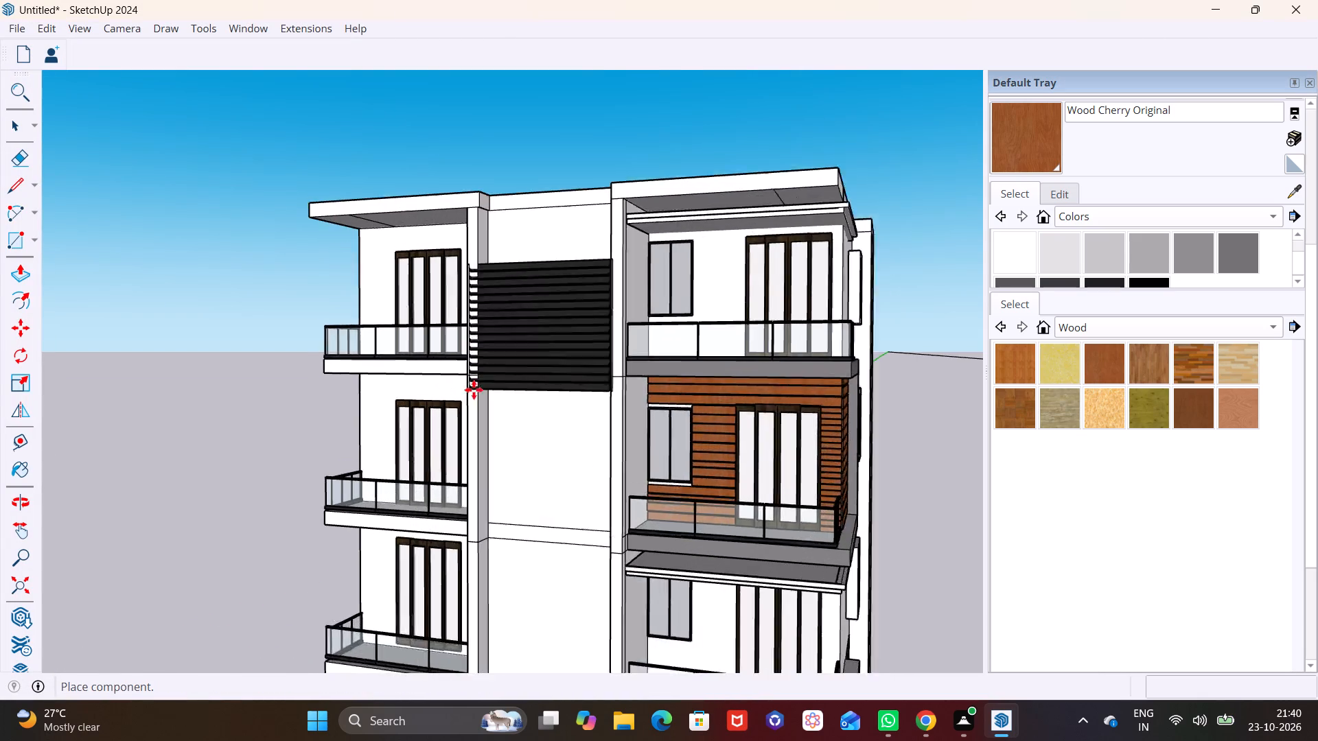
scroll(474, 390, up, 1)
click(481, 366)
Move the facade louver up about 2' 8 9/16" on the central bay, towards the underside of the roof band.
middle_drag(487, 364, 441, 397)
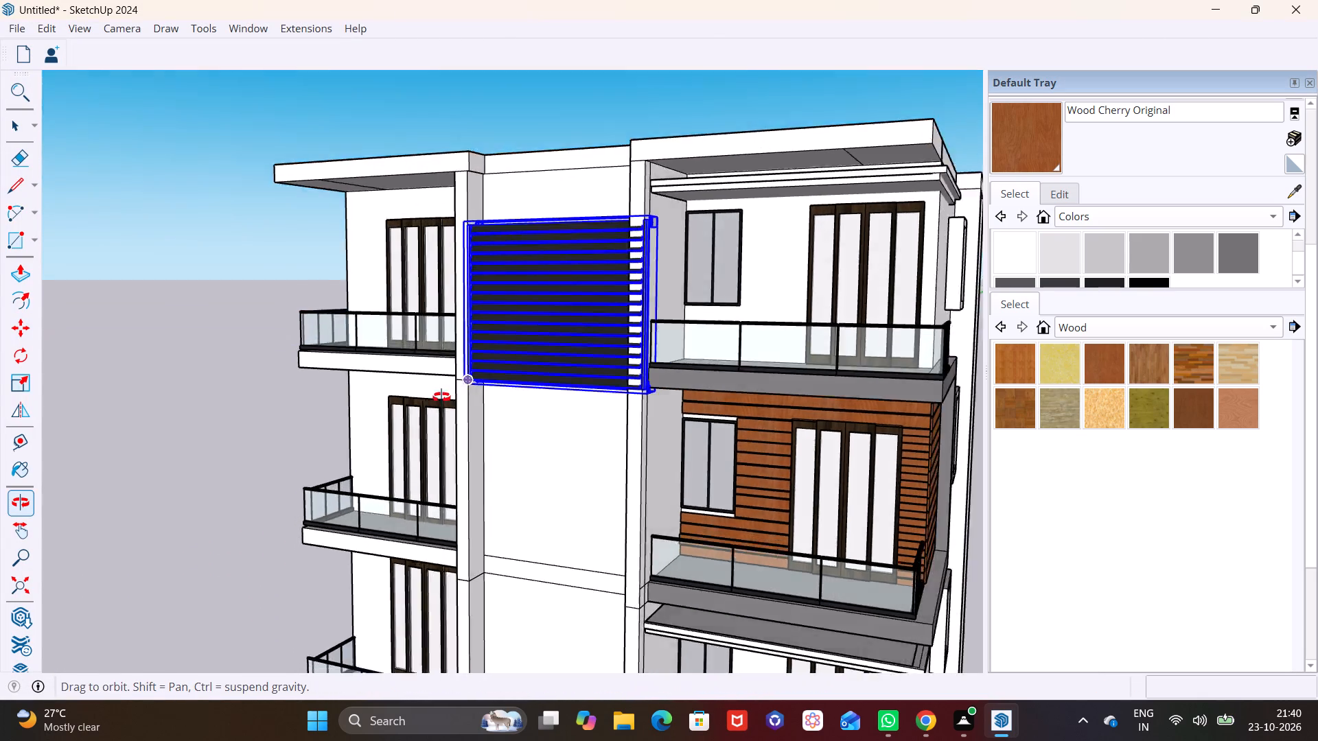
middle_drag(441, 397, 341, 528)
scroll(476, 418, up, 5)
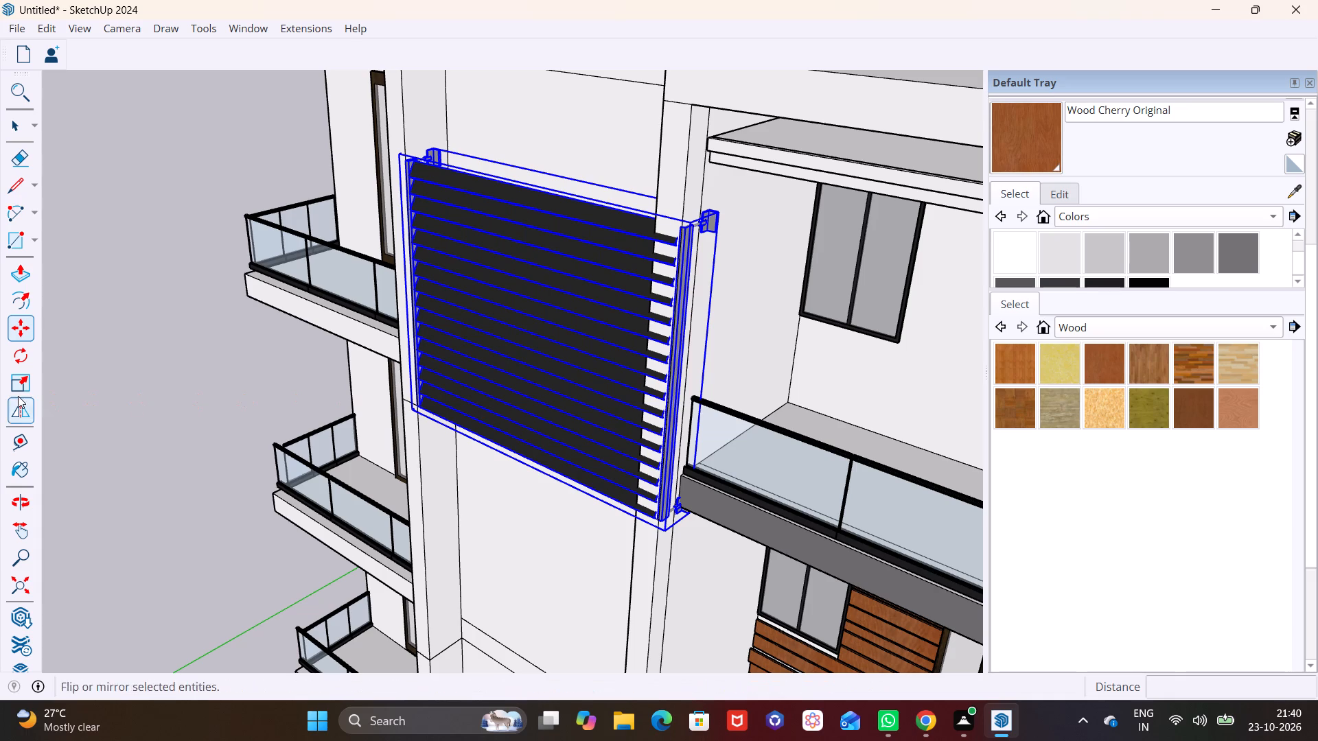
click(20, 388)
click(599, 391)
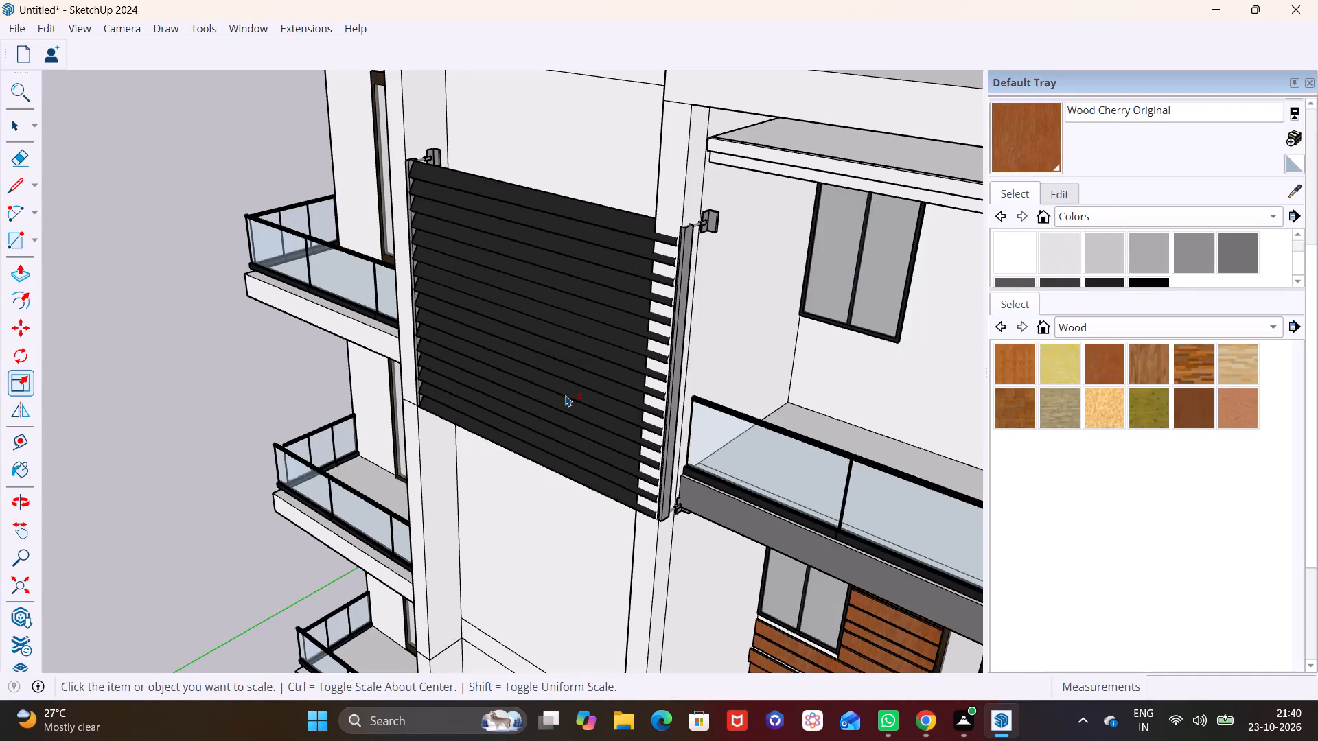
scroll(559, 390, down, 3)
middle_drag(559, 390, 841, 259)
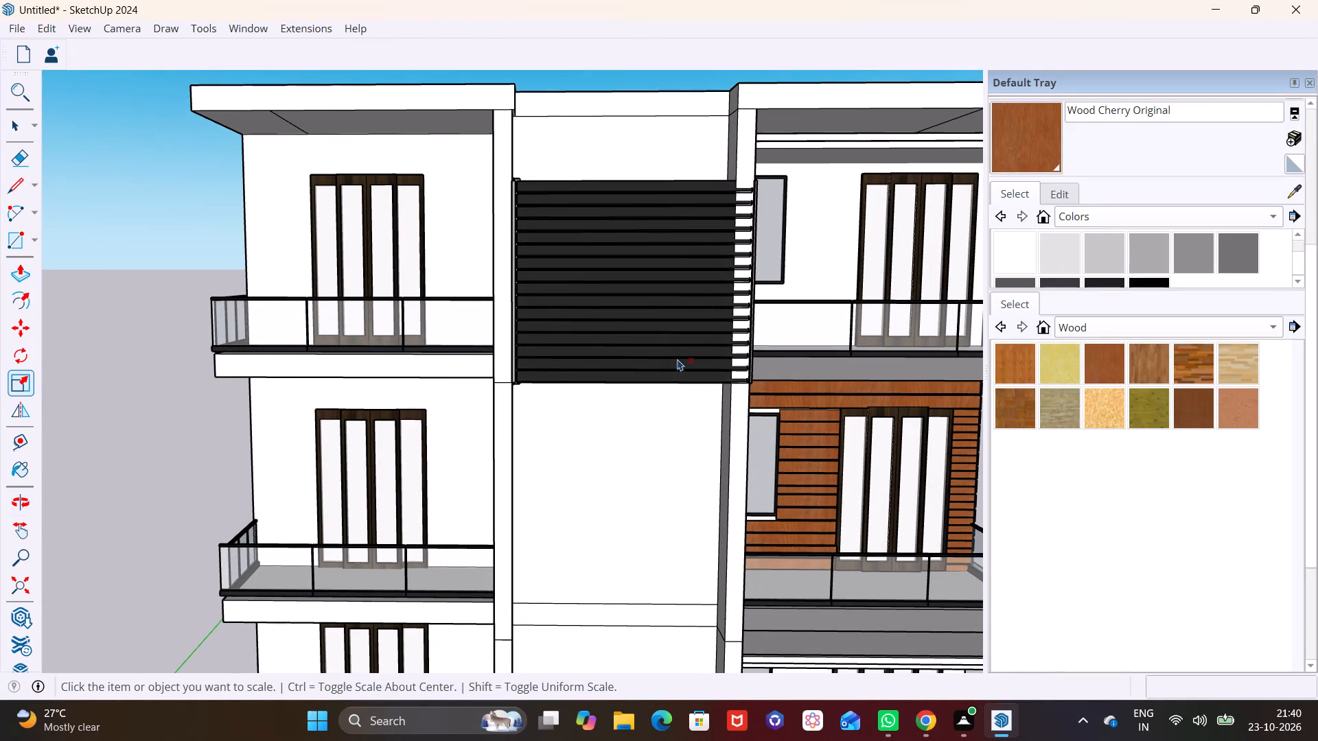
scroll(662, 379, down, 1)
scroll(662, 379, up, 1)
key(m)
click(650, 364)
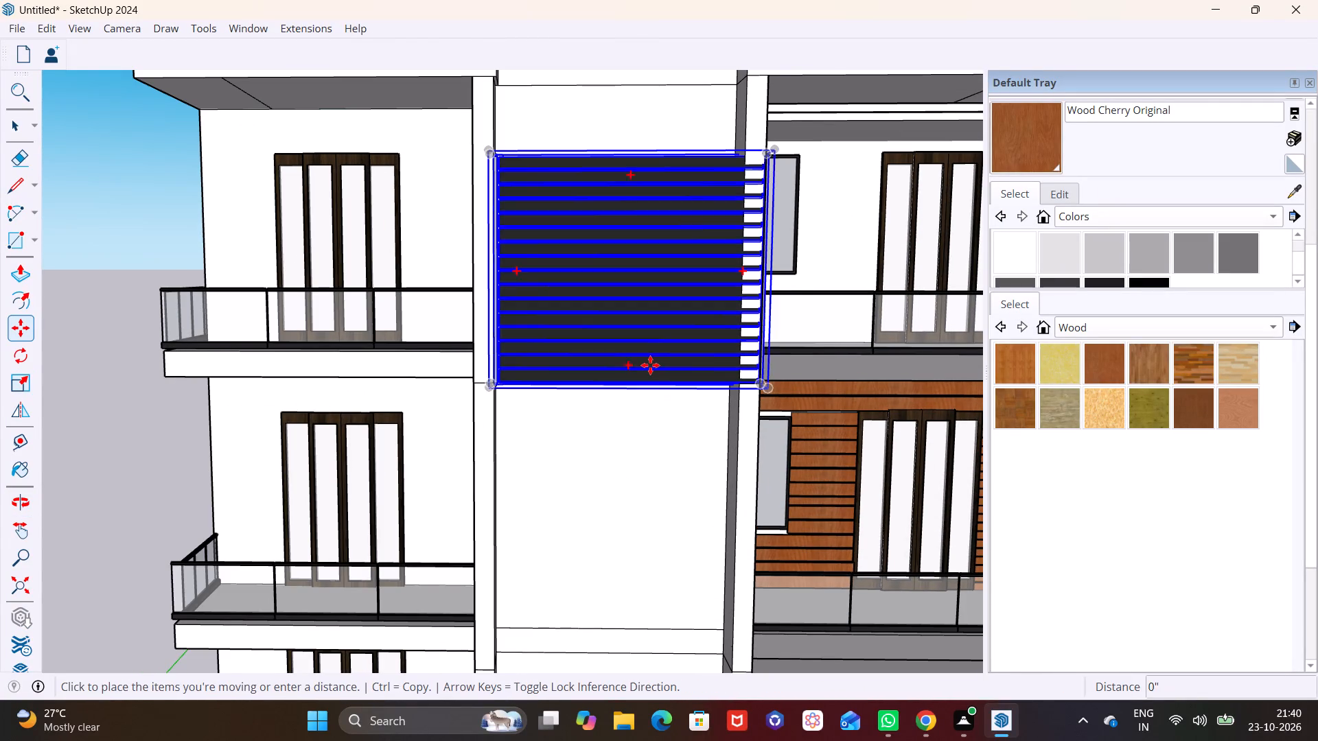
click(641, 295)
key(space)
Shift the louver about 2 7/8" by its lower front corner to set it back between the piers.
middle_drag(684, 362, 517, 414)
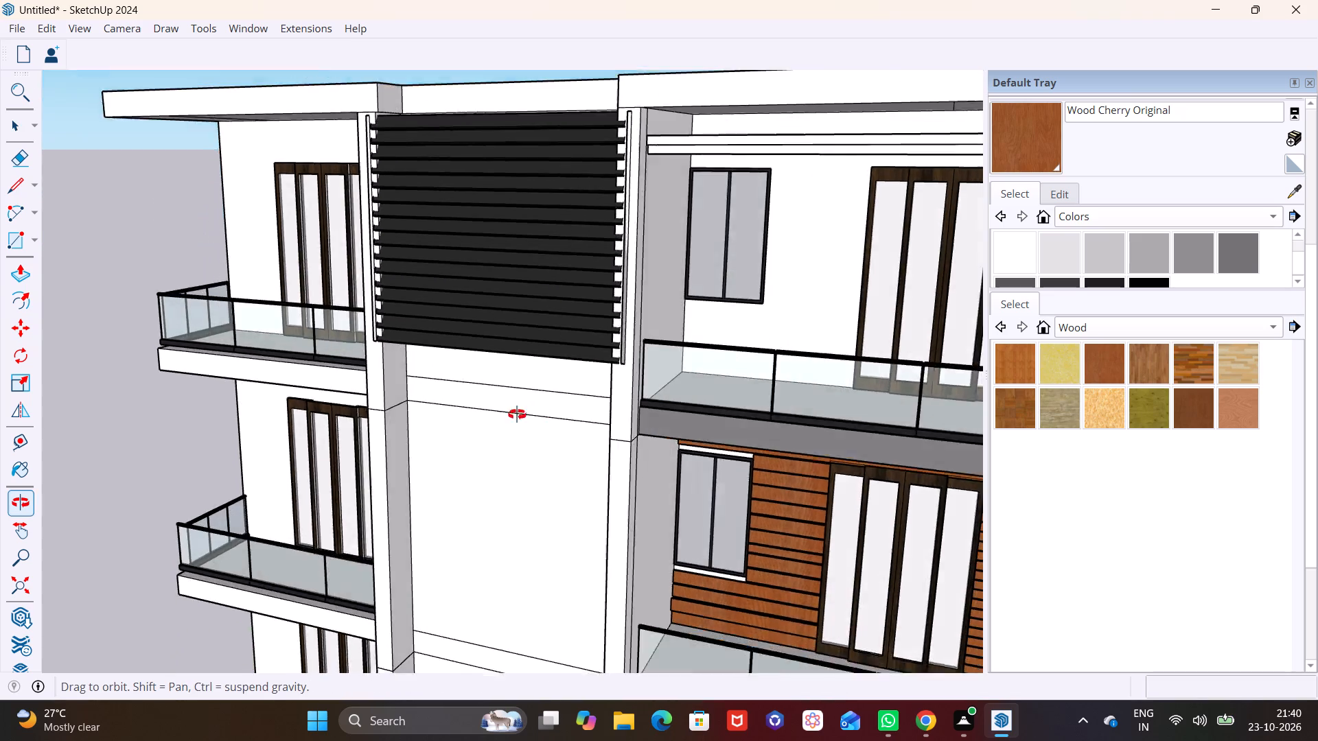
middle_drag(517, 414, 407, 429)
scroll(413, 425, down, 2)
scroll(415, 397, up, 5)
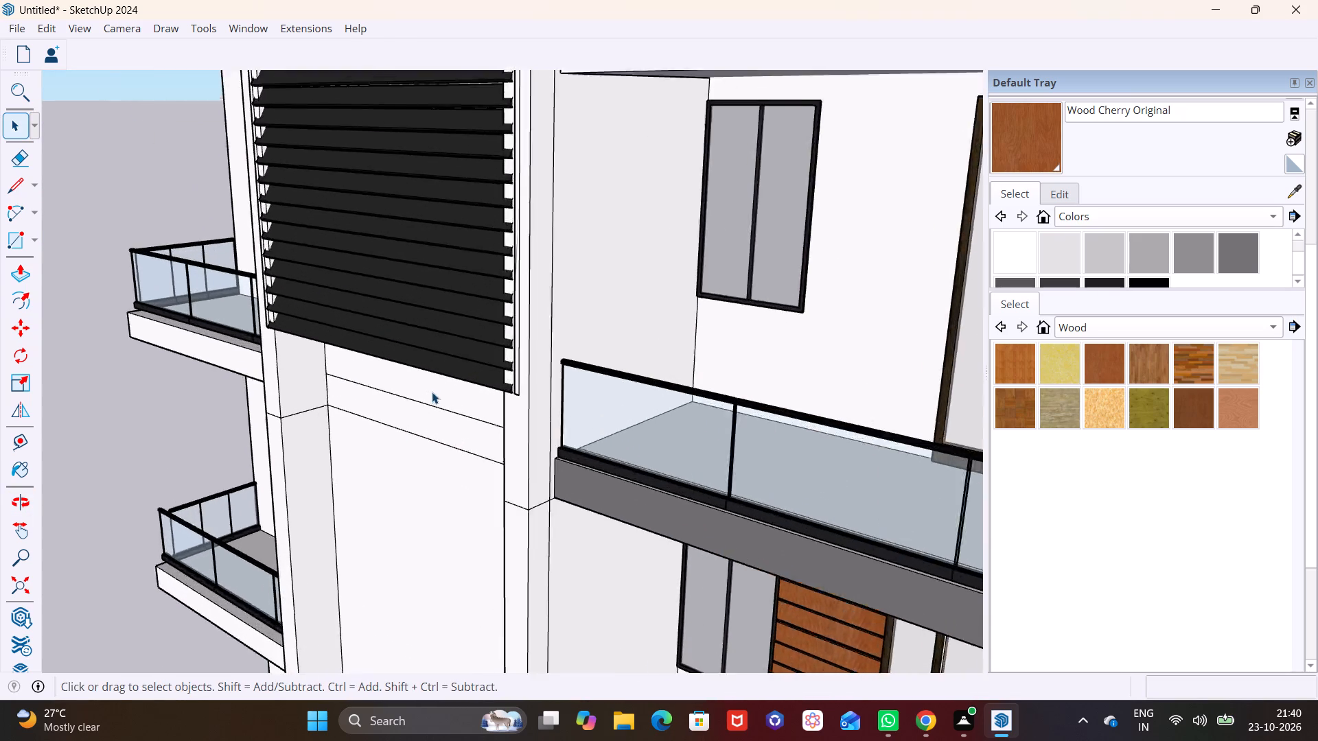
scroll(432, 392, up, 5)
middle_drag(481, 409, 393, 425)
shift+middle_drag(415, 358, 465, 530)
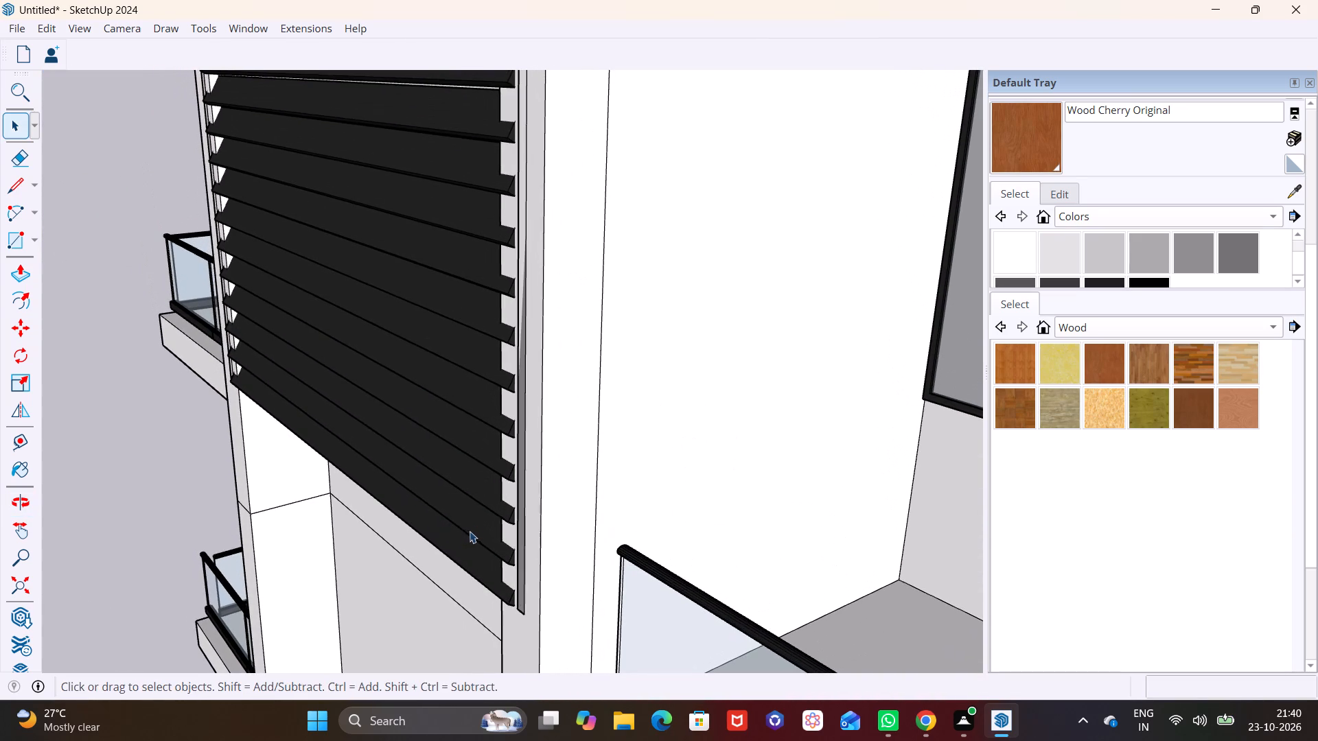
click(480, 535)
key(m)
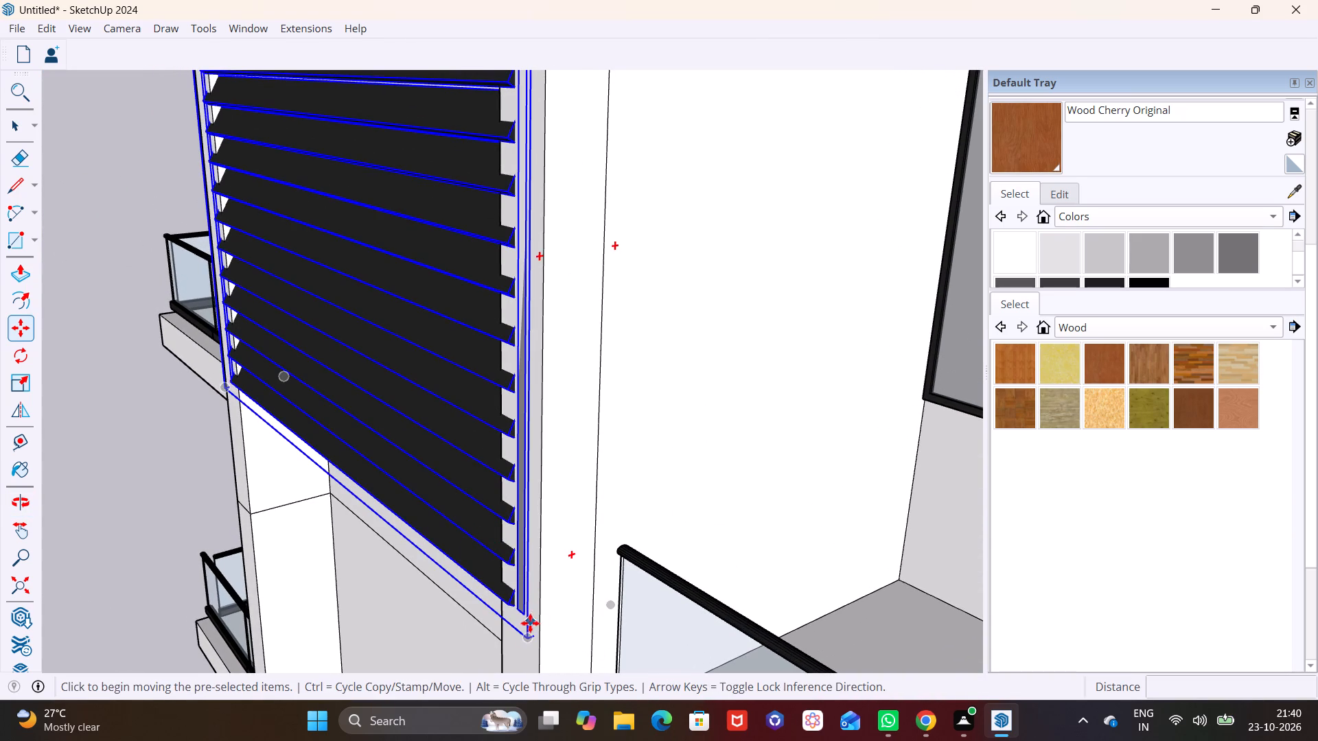
click(527, 634)
click(536, 626)
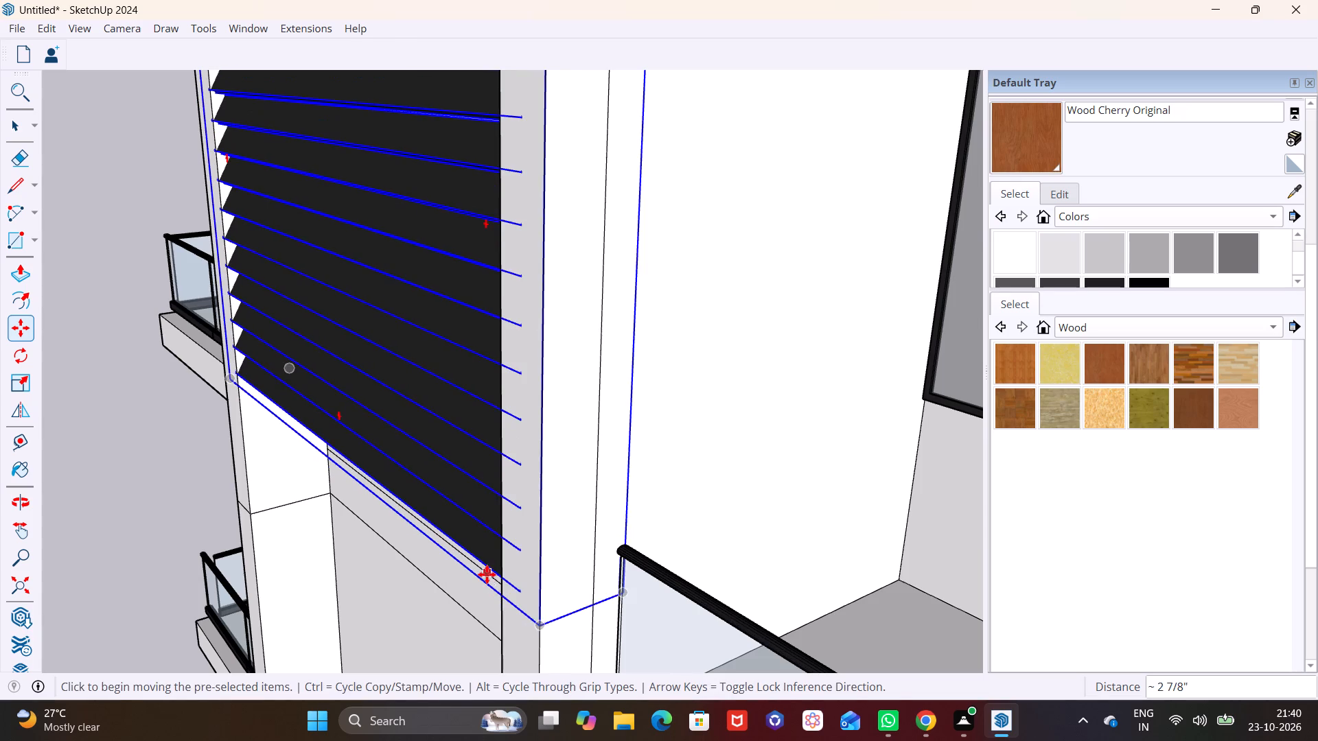
Move the louver by its upper corner to the inner corner where the central bay's pier meets the roof band.
scroll(487, 574, down, 10)
middle_drag(491, 572, 664, 449)
scroll(624, 507, up, 1)
shift+middle_drag(623, 506, 632, 468)
key(space)
click(557, 502)
scroll(529, 487, down, 10)
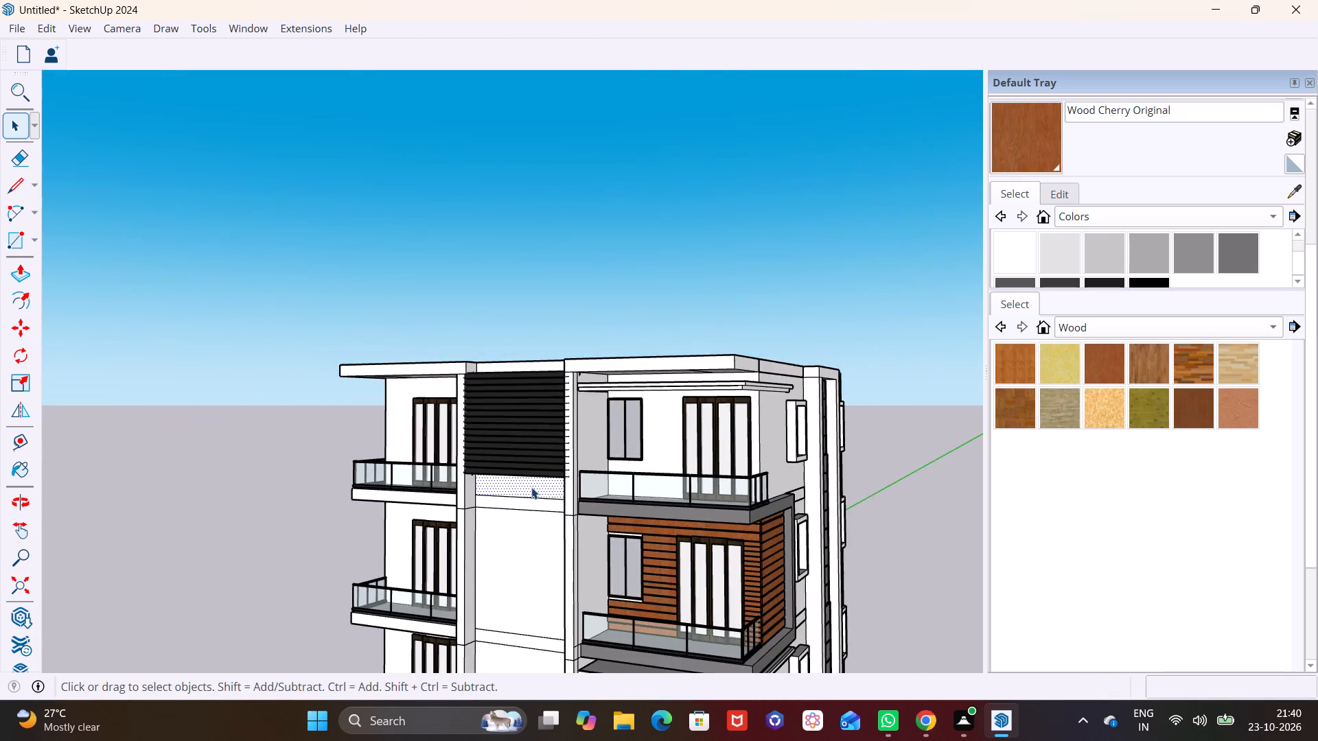
middle_drag(527, 491, 454, 633)
scroll(486, 456, up, 12)
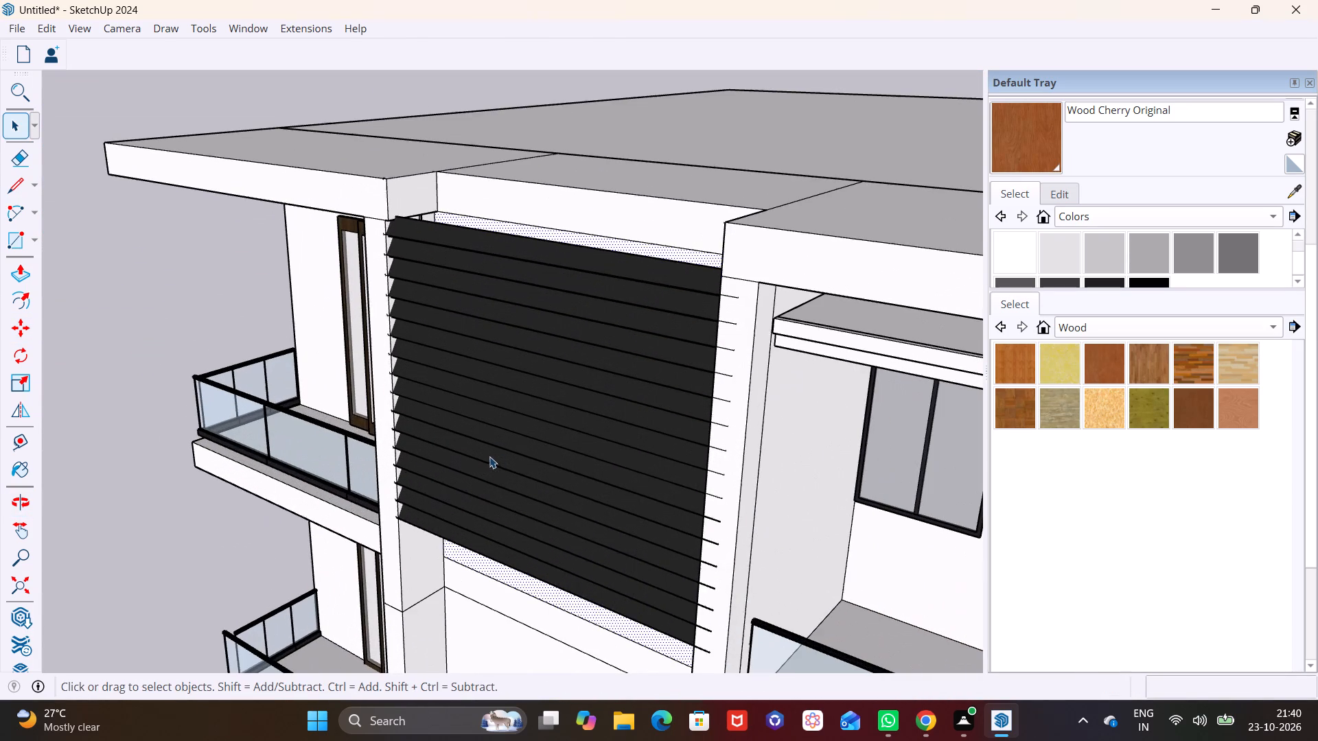
click(564, 443)
middle_drag(573, 456, 467, 600)
scroll(478, 527, up, 1)
scroll(478, 519, down, 1)
scroll(478, 517, left, 9)
scroll(488, 503, down, 12)
scroll(546, 740, up, 1)
scroll(556, 733, down, 4)
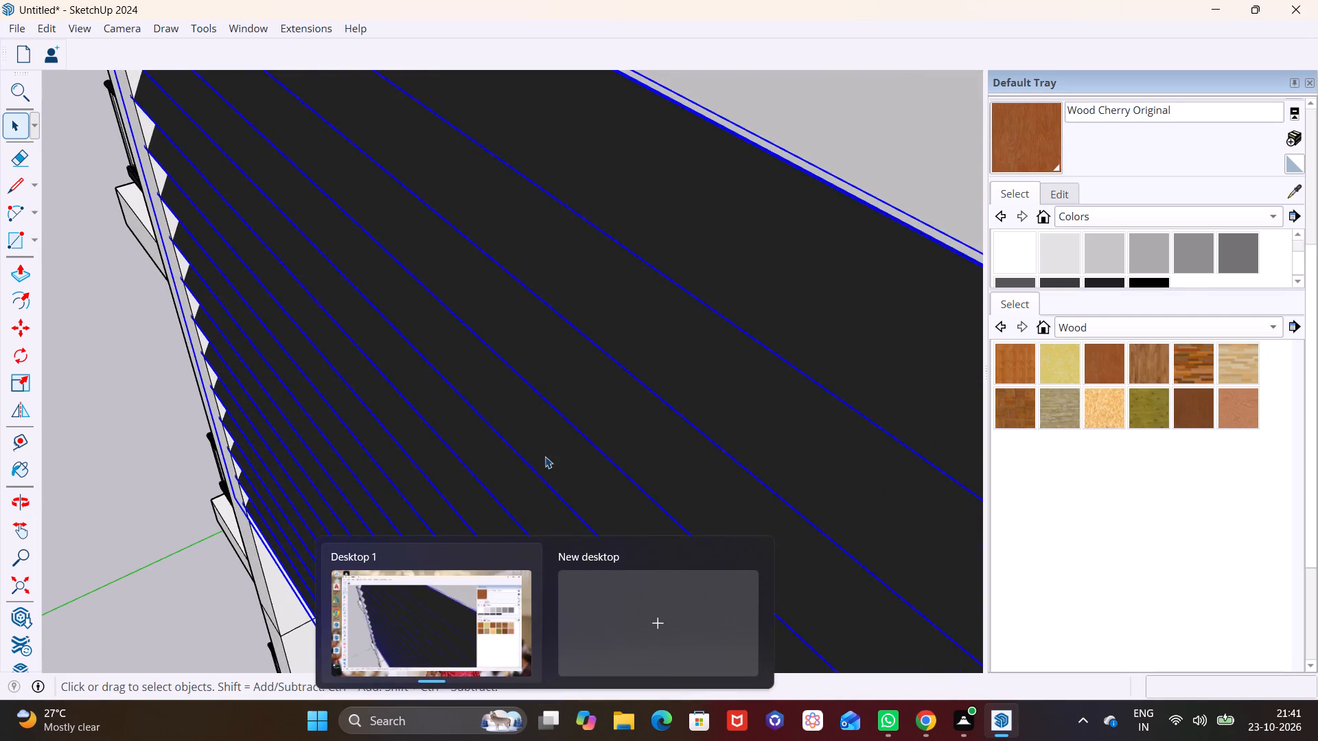
scroll(545, 456, down, 13)
key(m)
drag(380, 207, 380, 196)
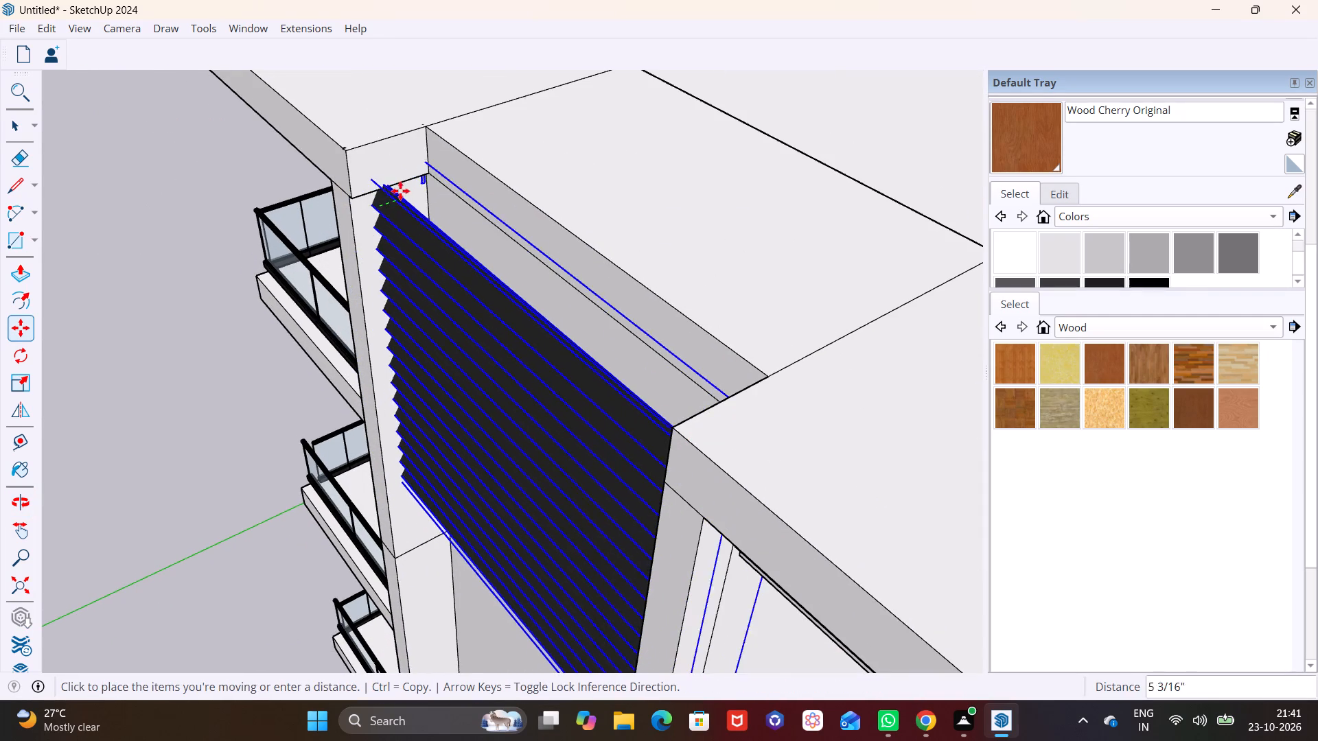
click(424, 175)
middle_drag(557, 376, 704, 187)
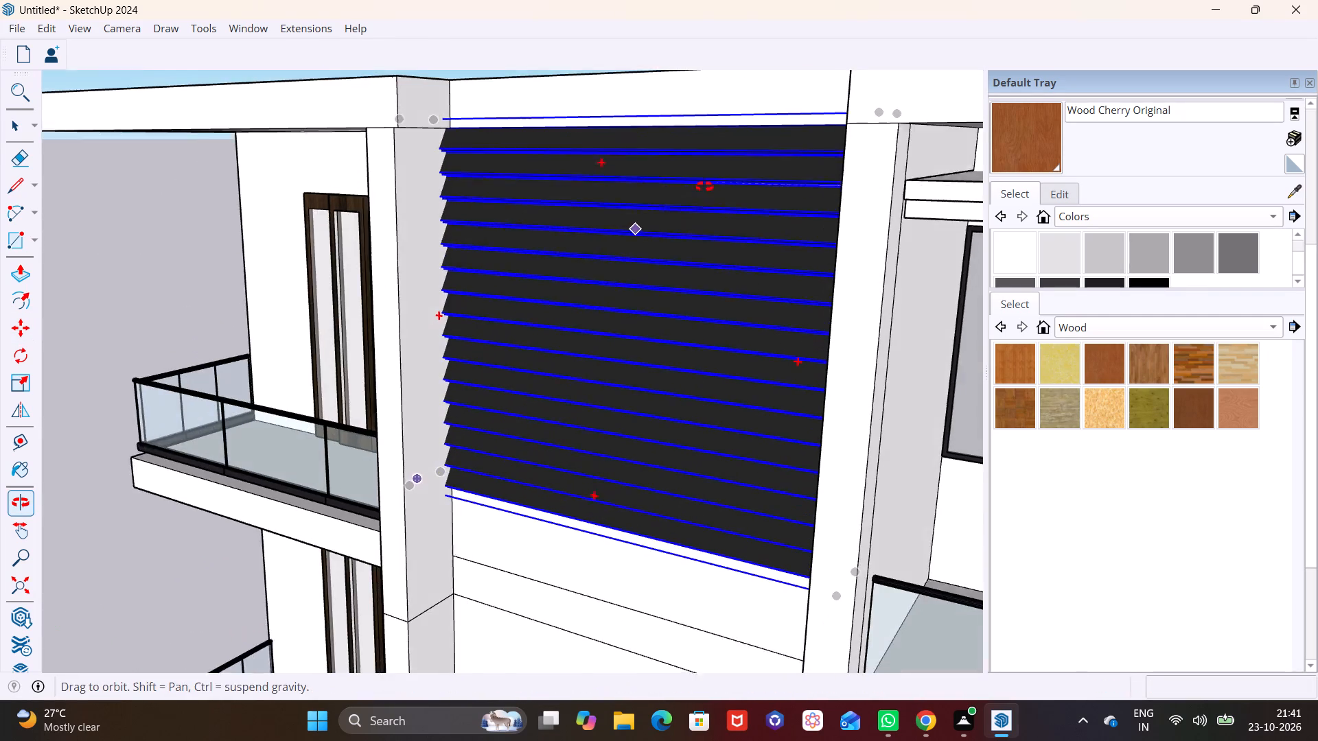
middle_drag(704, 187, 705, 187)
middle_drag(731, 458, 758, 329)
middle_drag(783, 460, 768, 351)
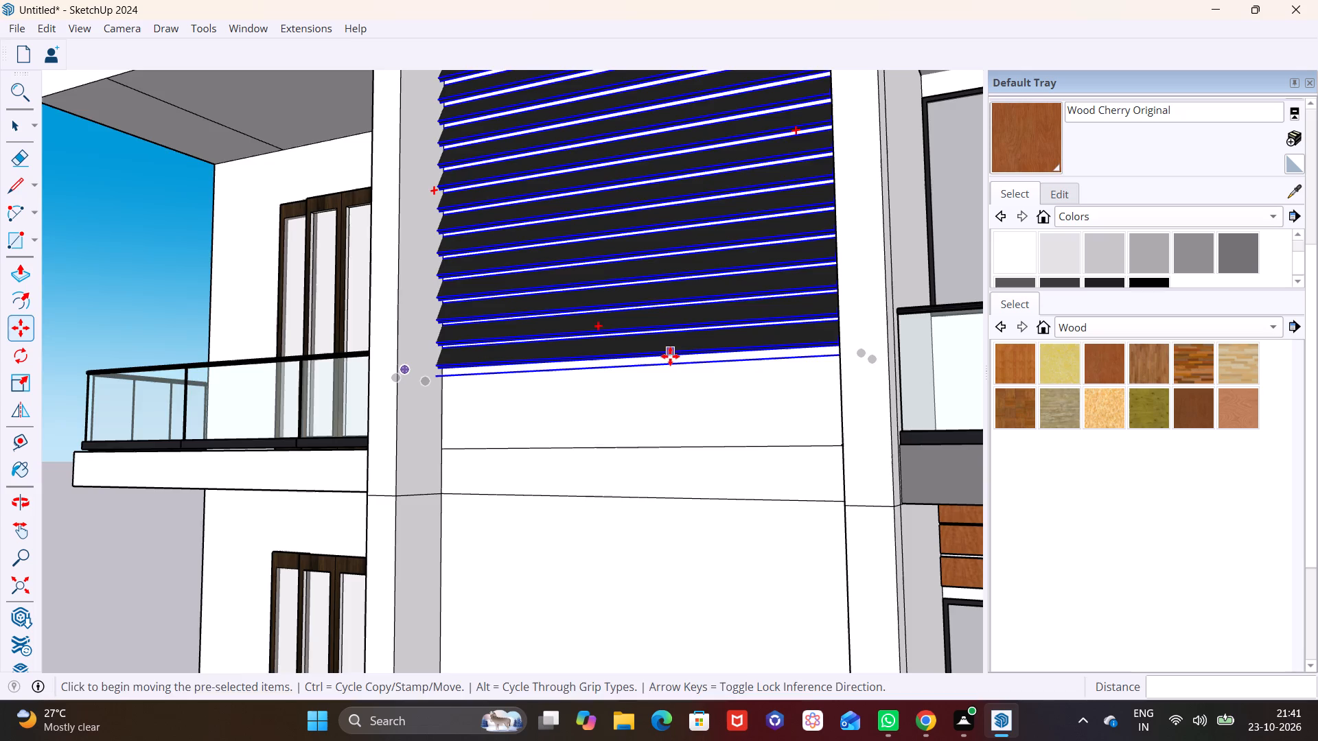
Copy the facade louver down the central bay twice, stacking each copy directly beneath the previous one between the piers.
middle_drag(669, 352, 740, 442)
key(m)
scroll(590, 311, down, 6)
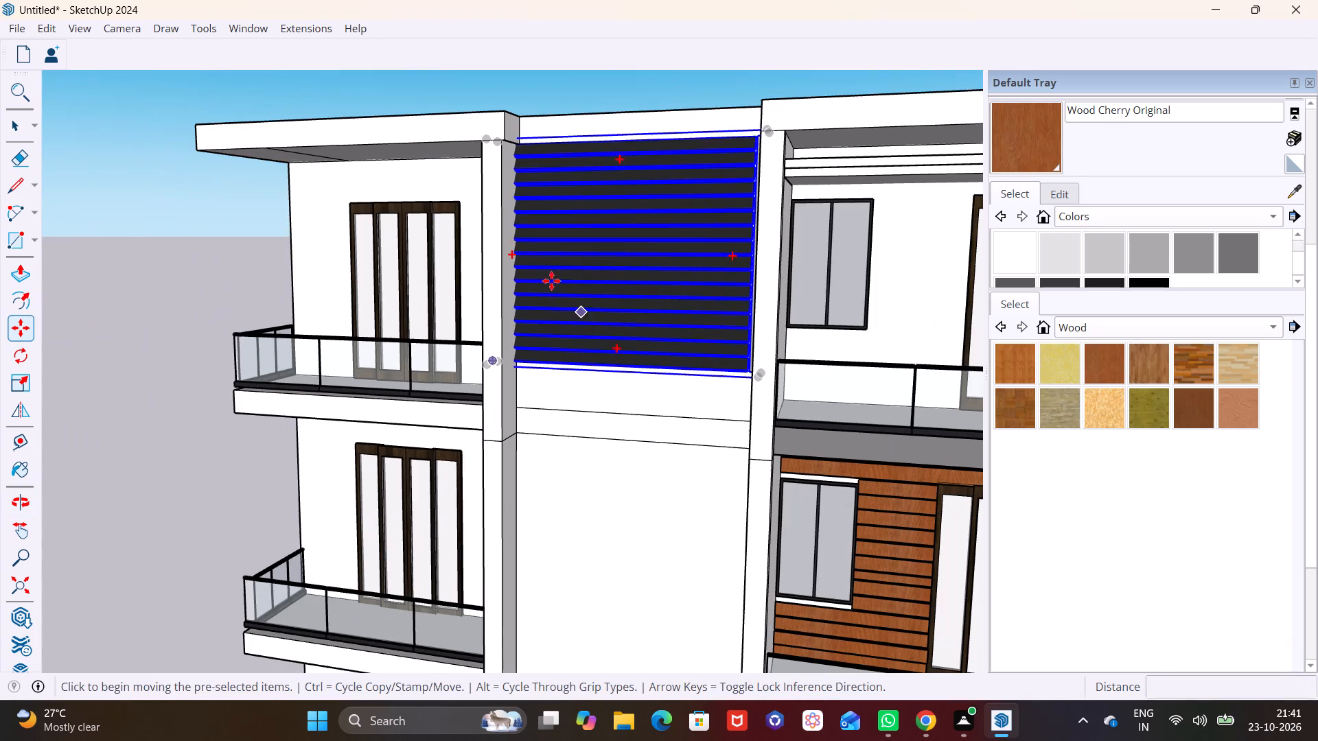
click(520, 145)
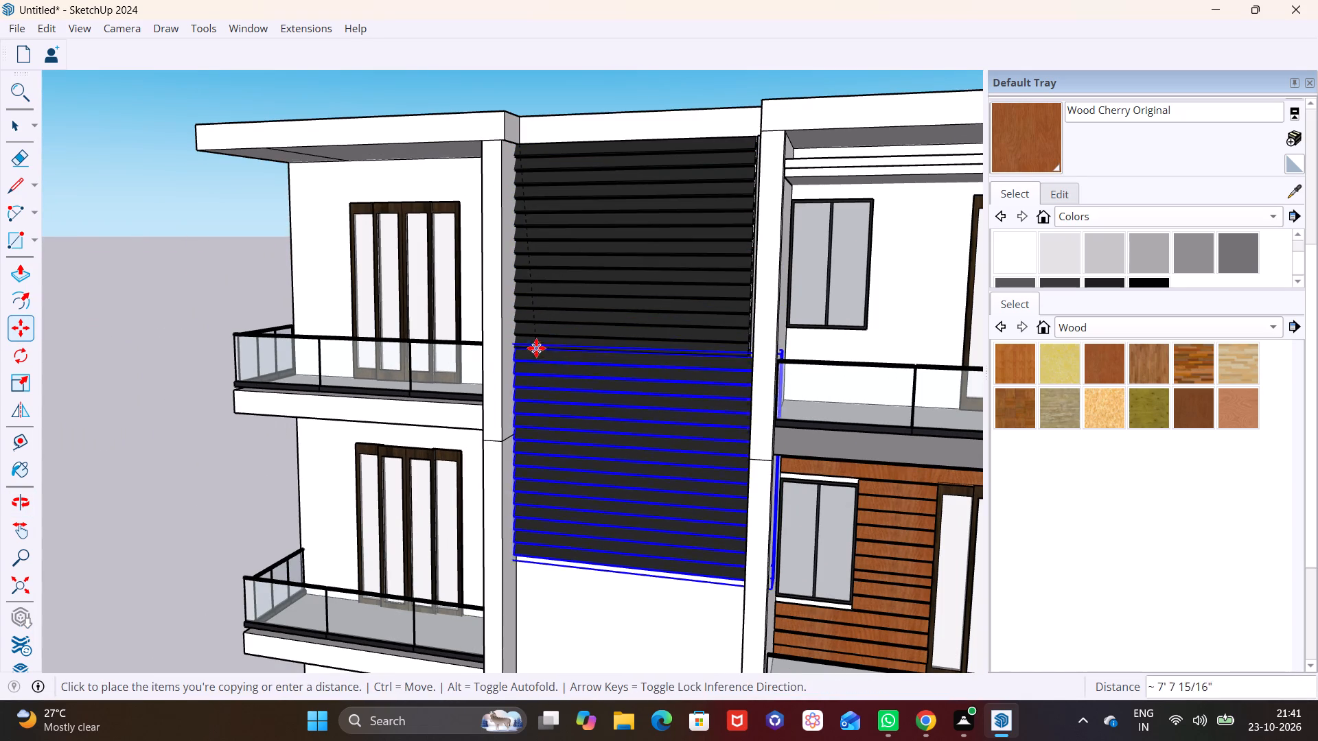
click(529, 364)
click(516, 361)
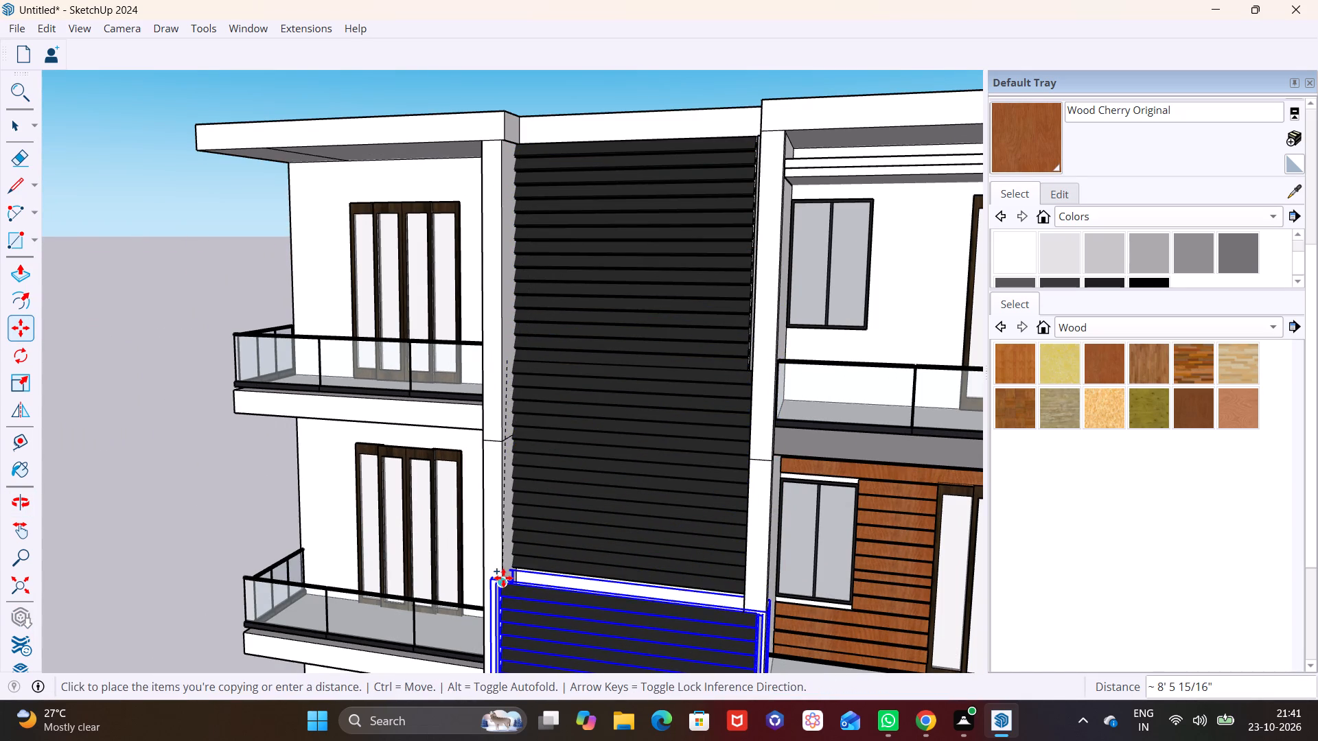
click(516, 573)
Adjust the third louver's position between the piers with two small moves of about 1 1/2" and 5 1/4".
shift+middle_drag(584, 578, 630, 268)
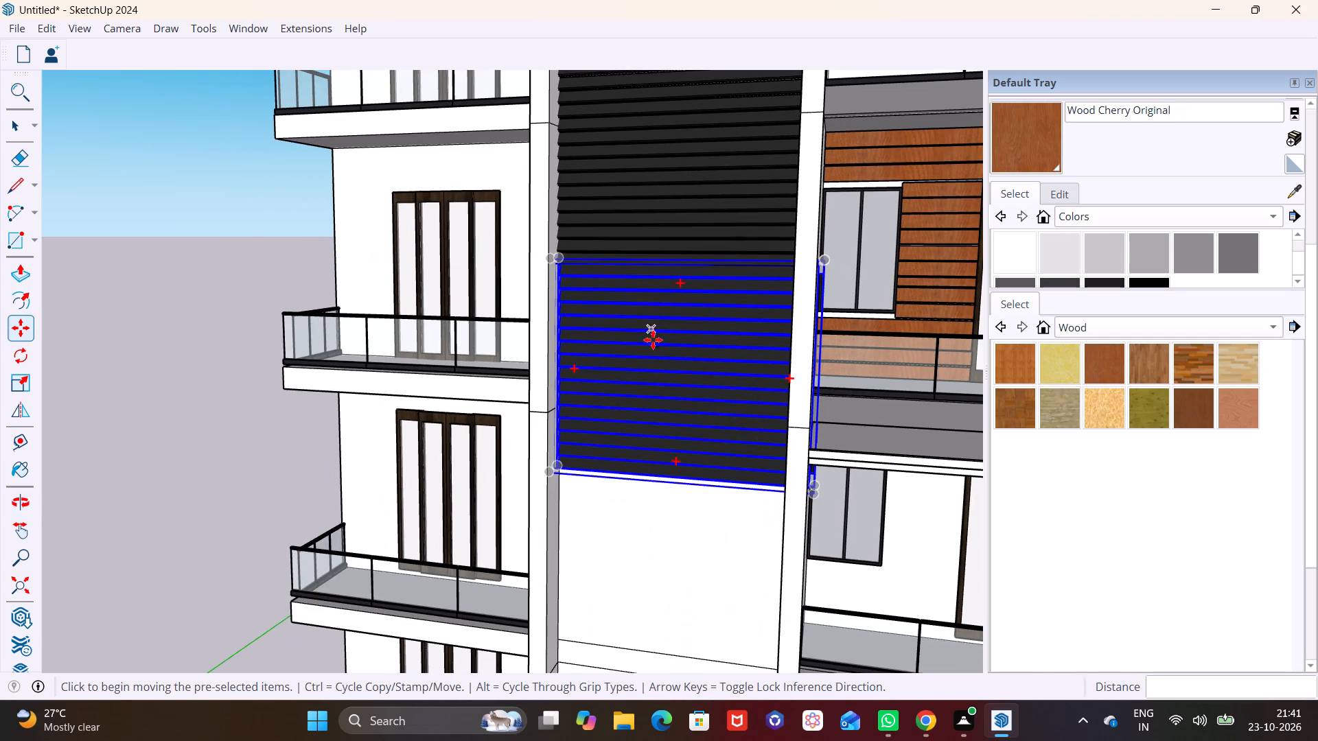
scroll(816, 488, up, 3)
click(816, 488)
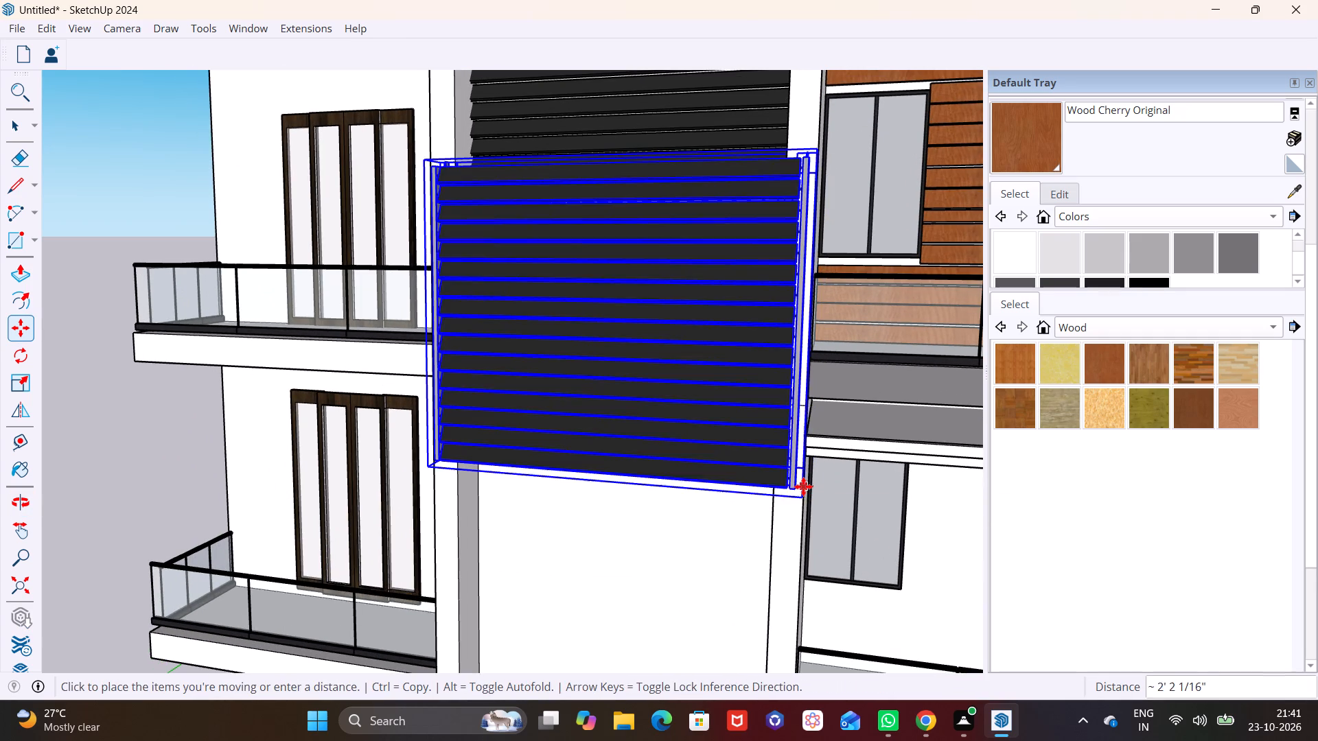
click(807, 495)
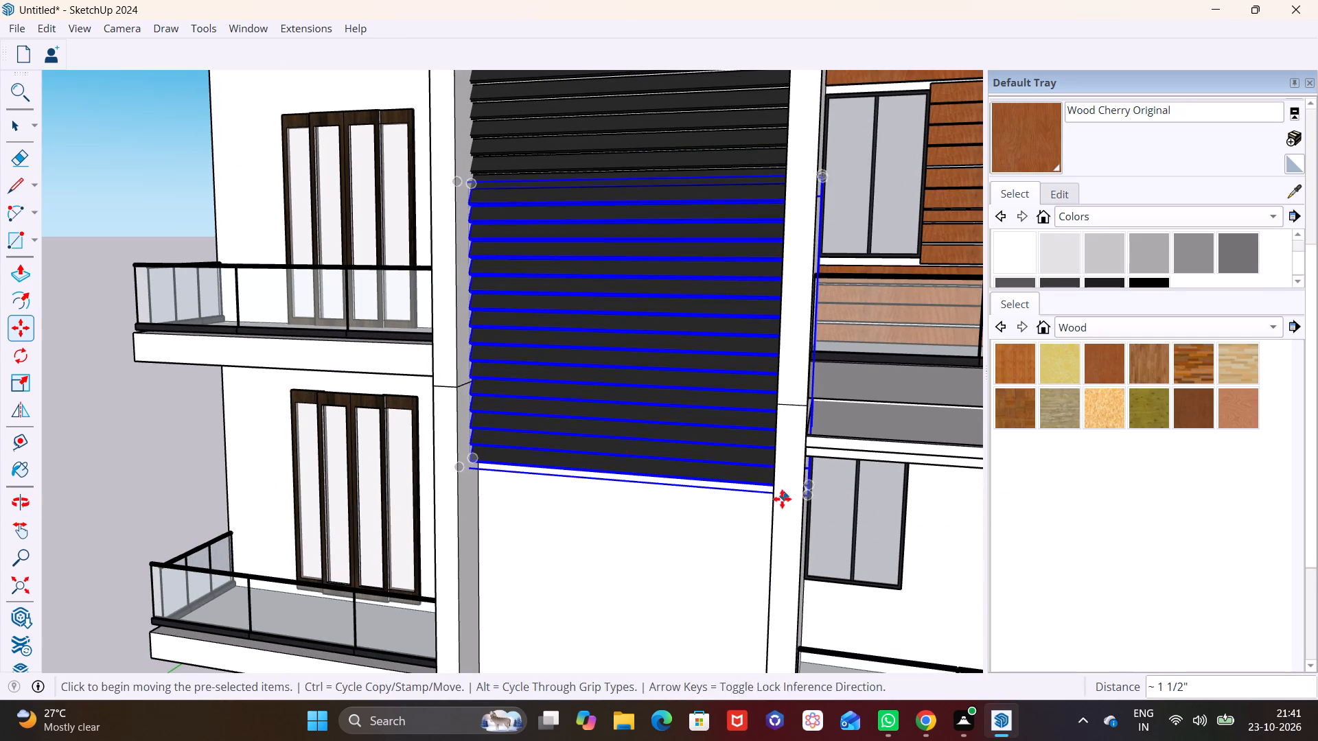
key(space)
middle_drag(729, 447, 824, 443)
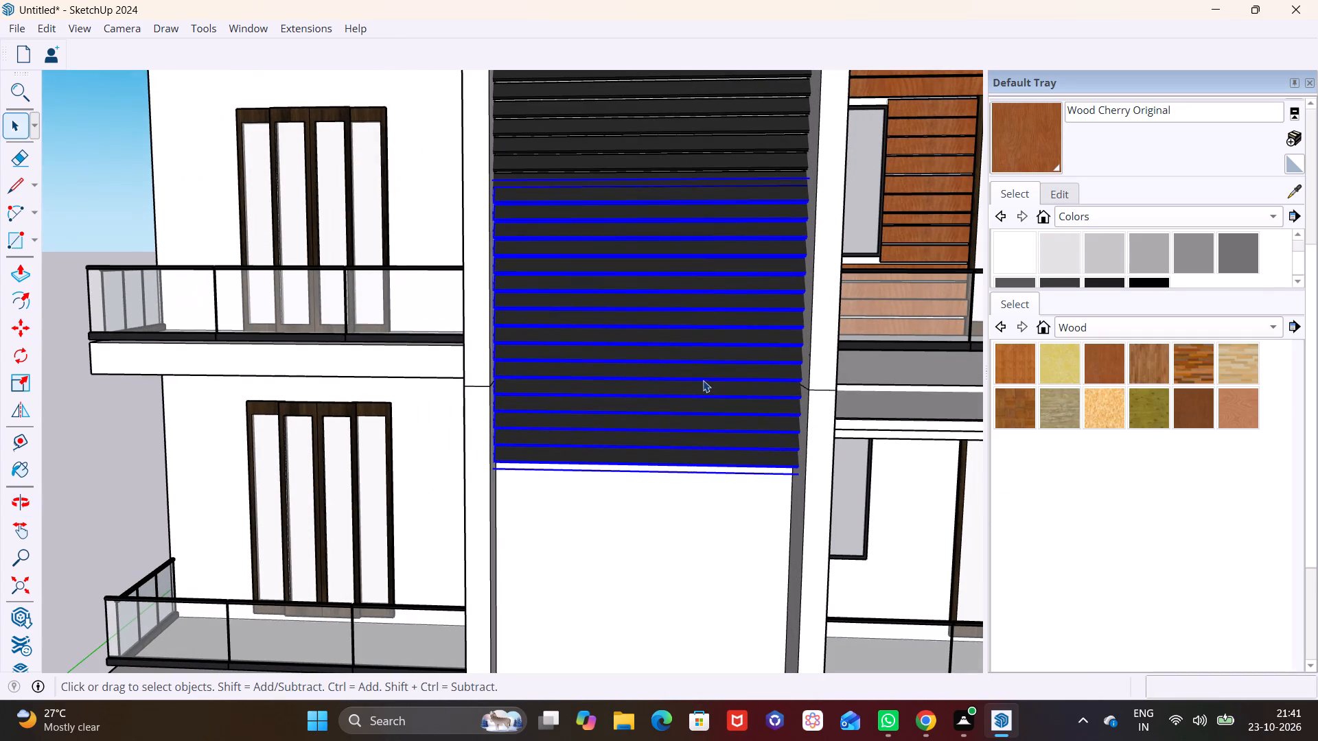
click(702, 379)
key(m)
click(717, 399)
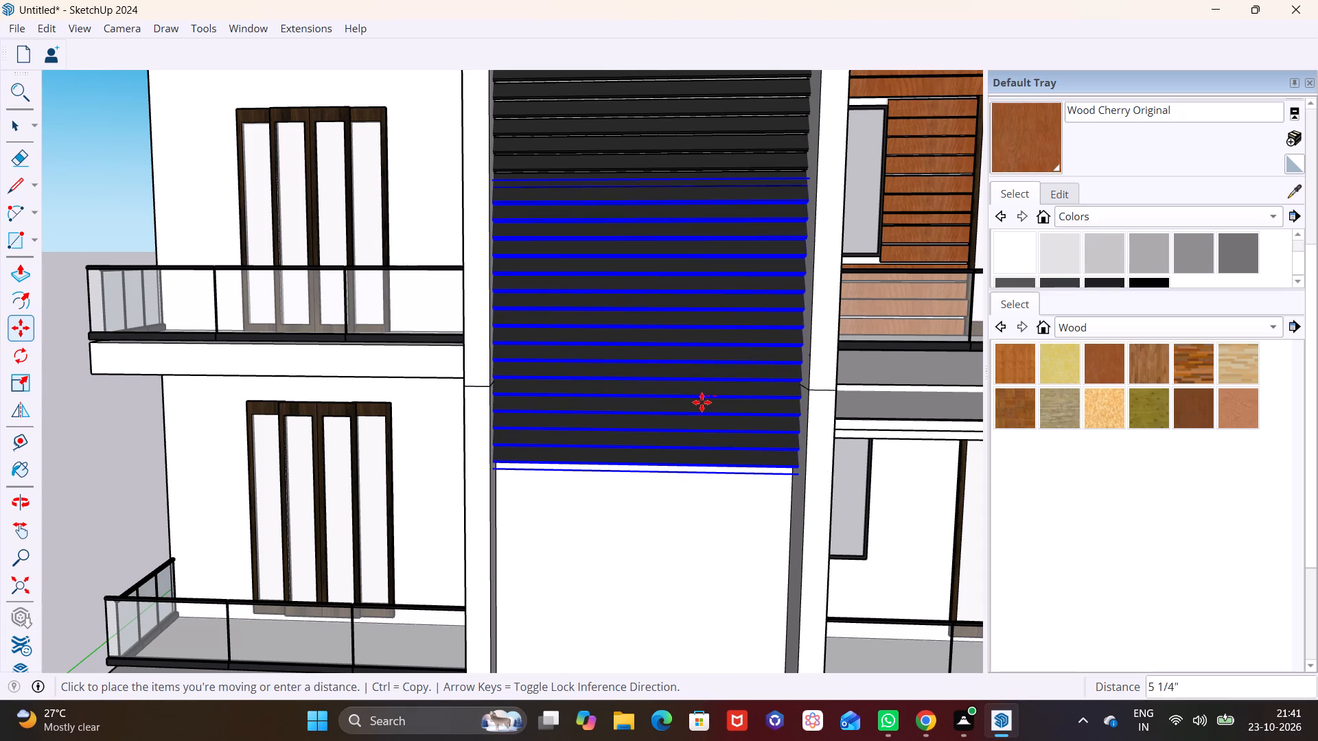
click(698, 403)
Copy the third louver down 8' 3 13/16", and copy the new louver down another 8' 3 9/16" on the central bay.
middle_drag(706, 417, 548, 449)
scroll(537, 464, down, 2)
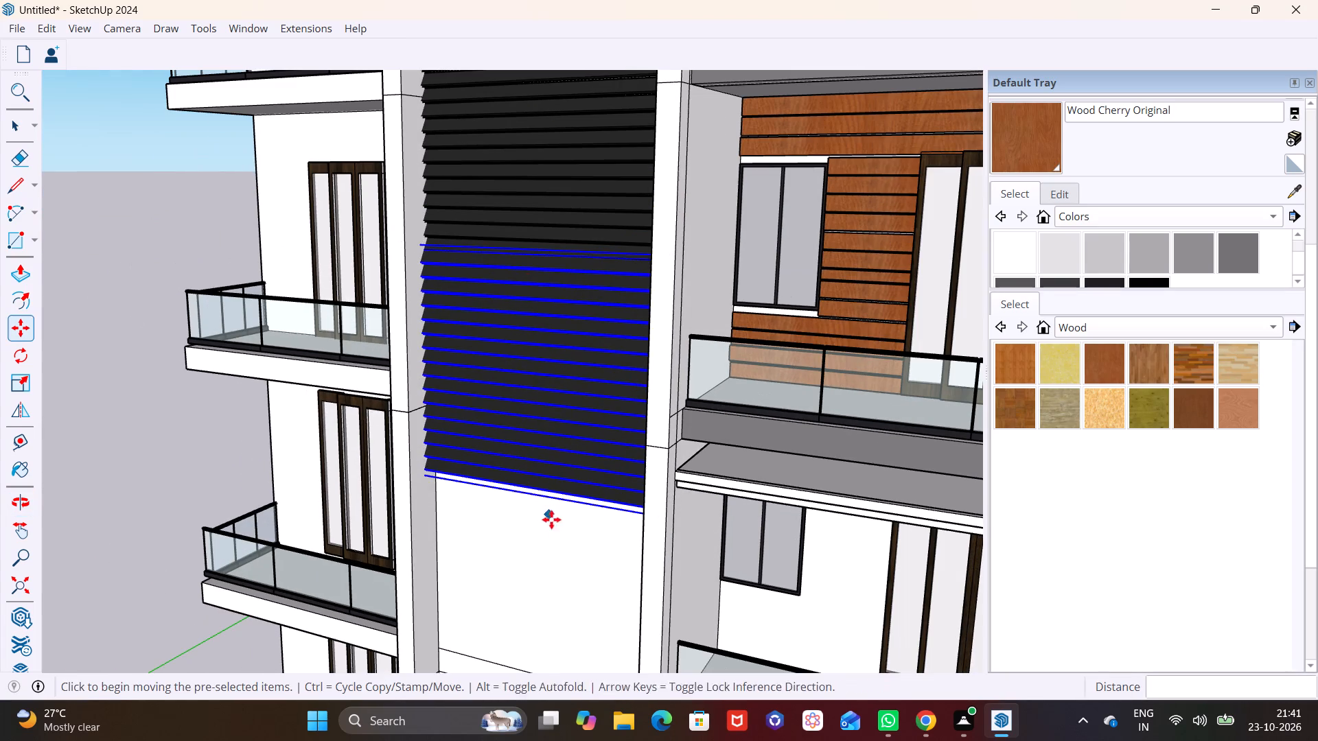
key(space)
click(554, 525)
middle_drag(554, 503, 601, 333)
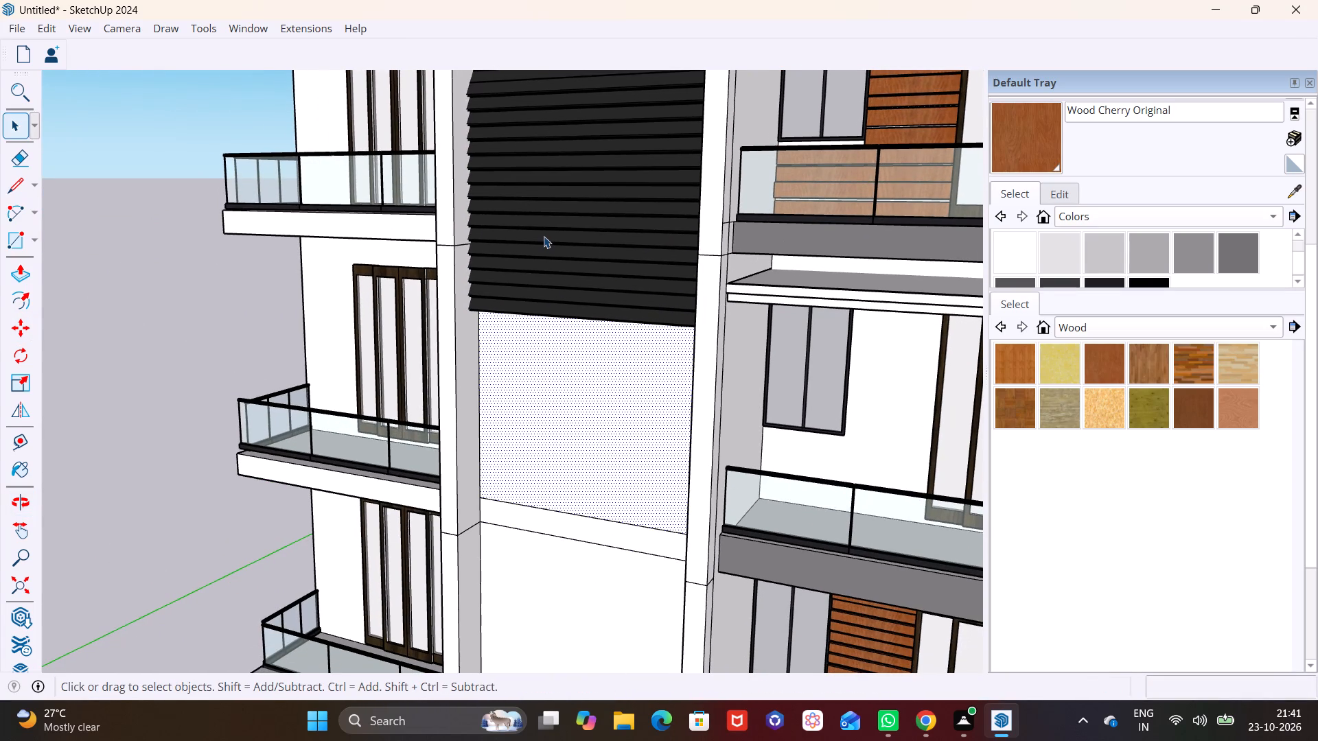
click(544, 236)
middle_drag(544, 236, 570, 388)
key(n)
key(m)
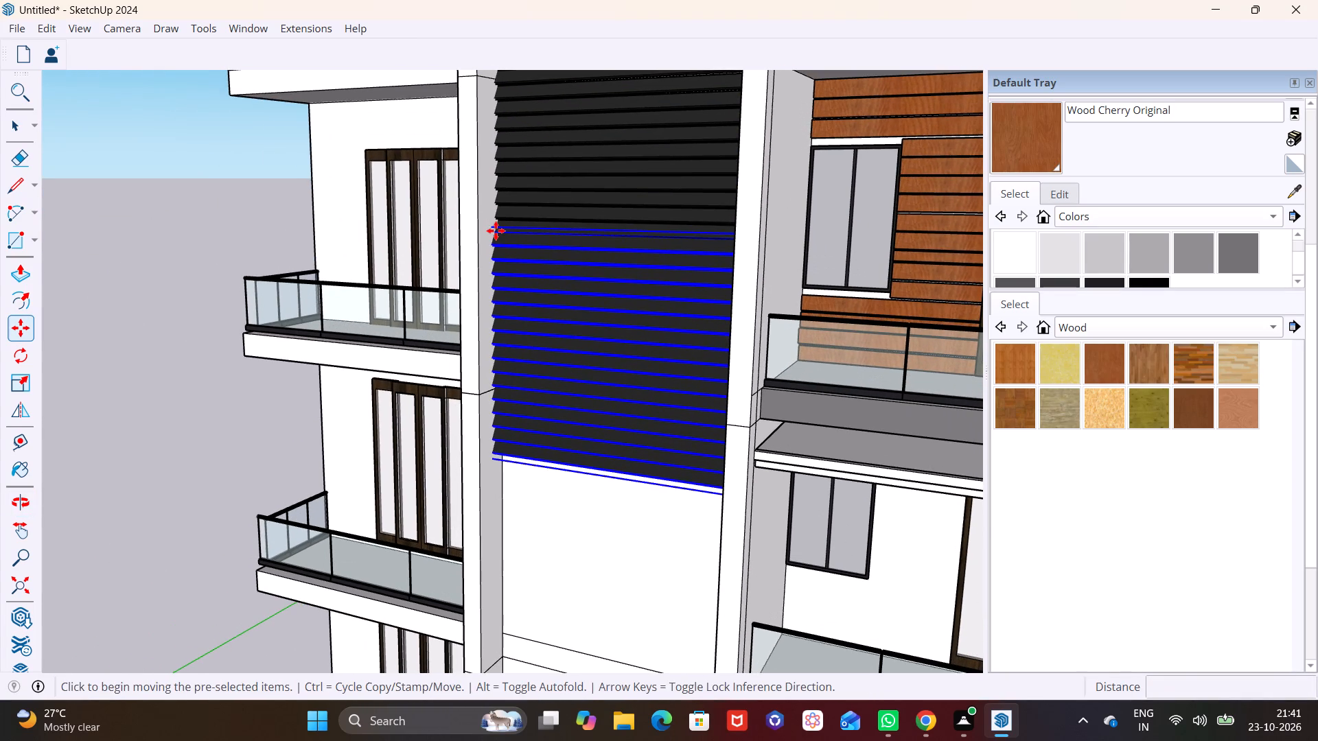
click(496, 231)
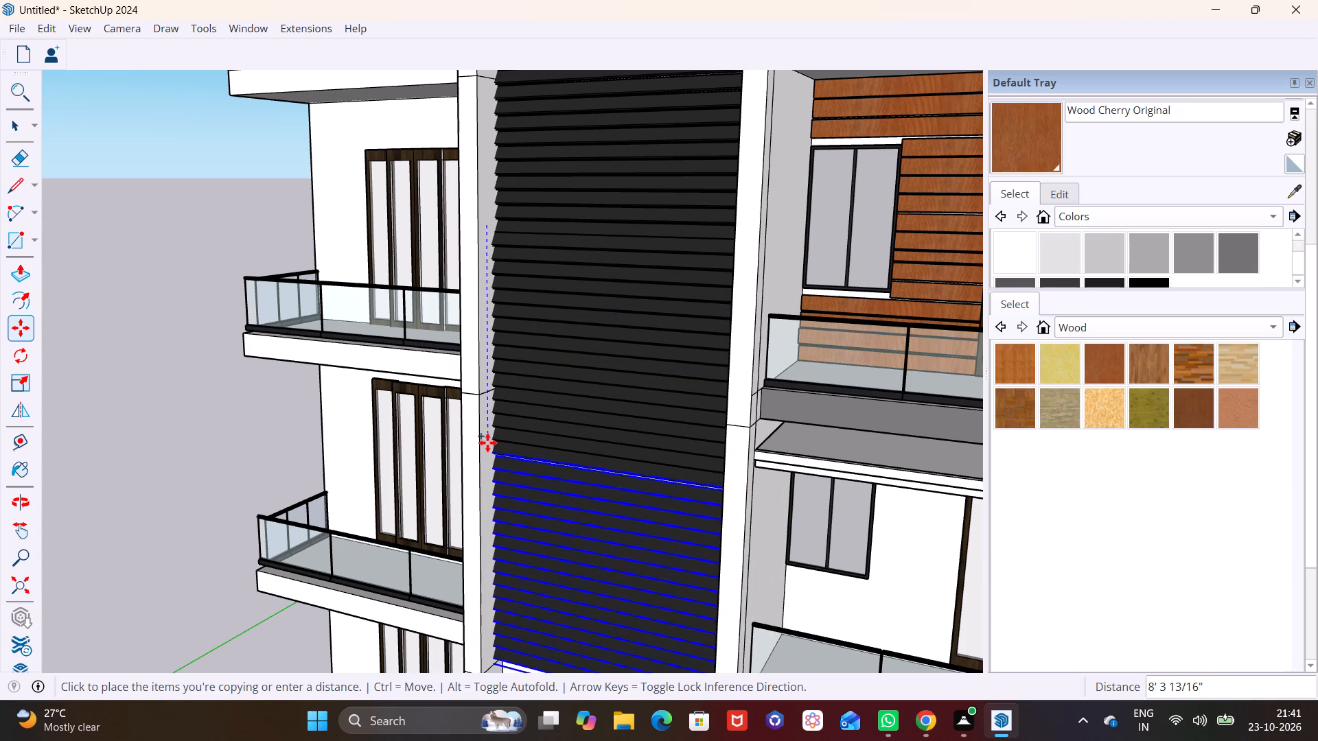
click(487, 443)
middle_drag(487, 448, 514, 141)
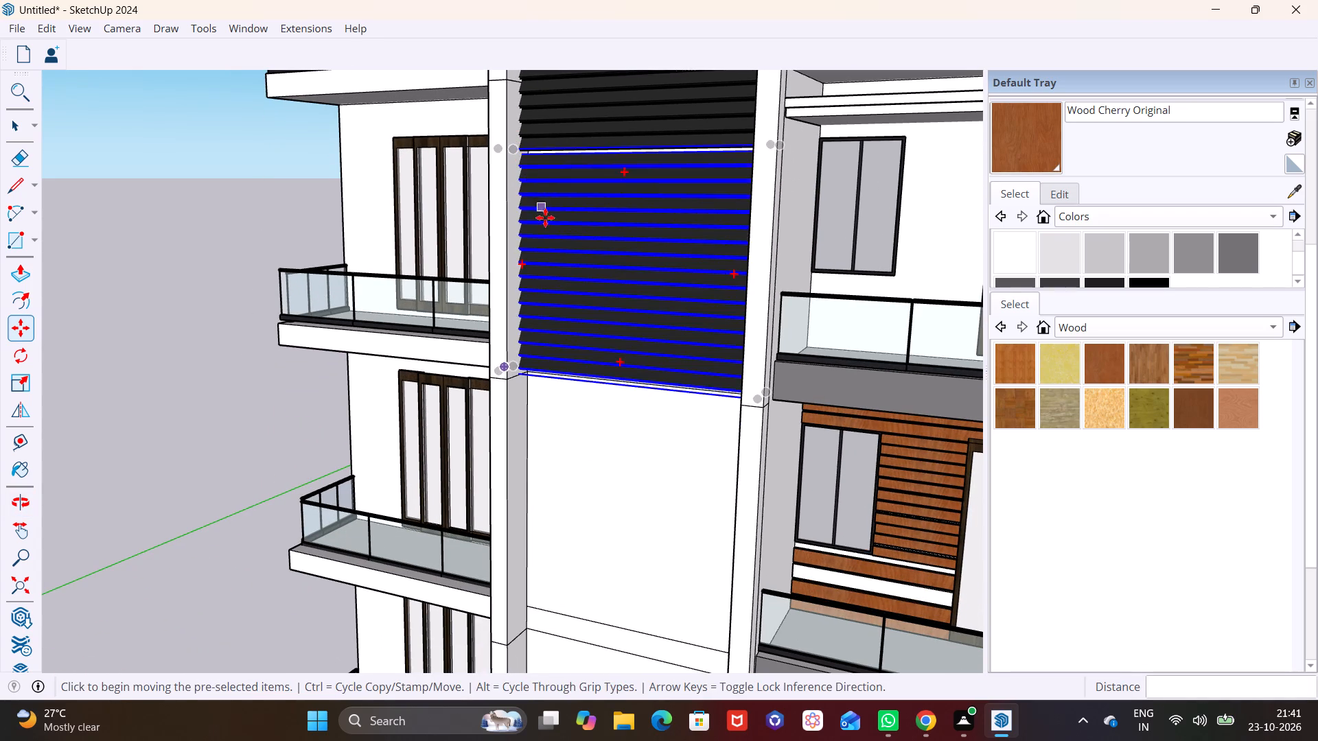
click(523, 155)
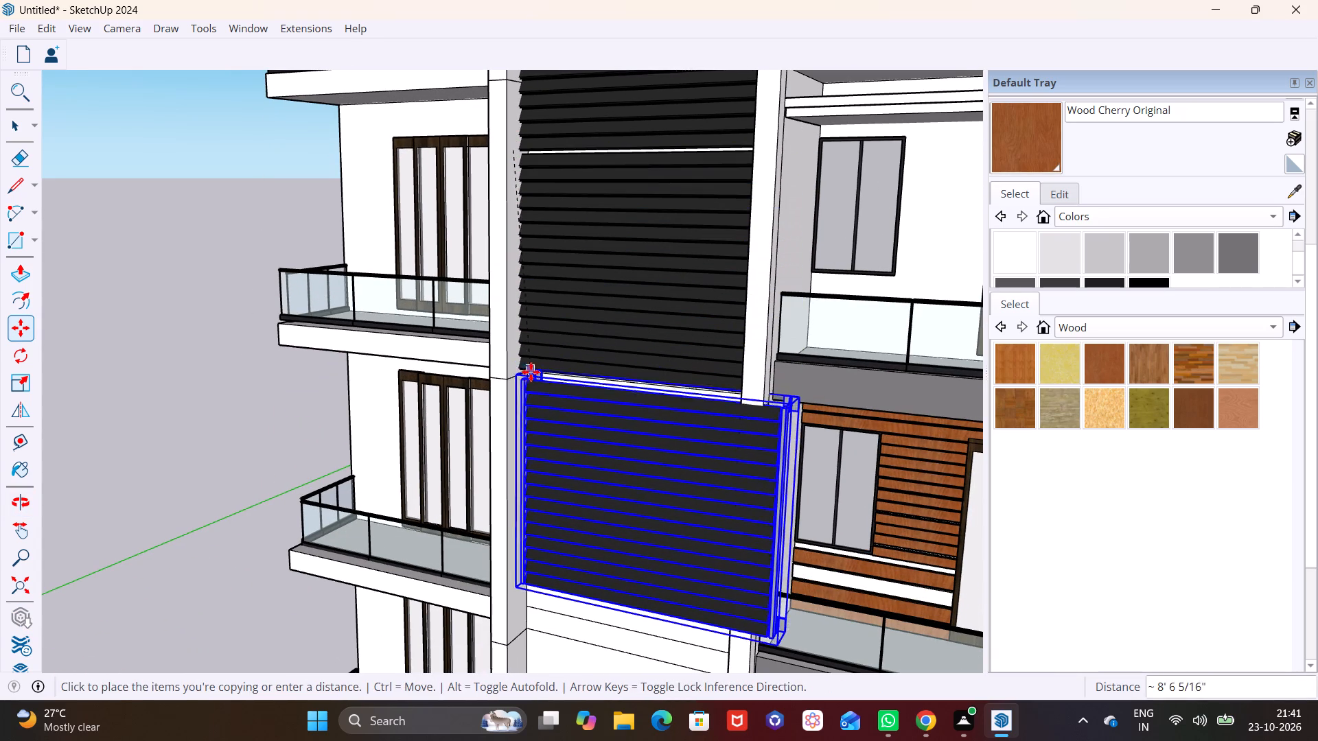
click(522, 361)
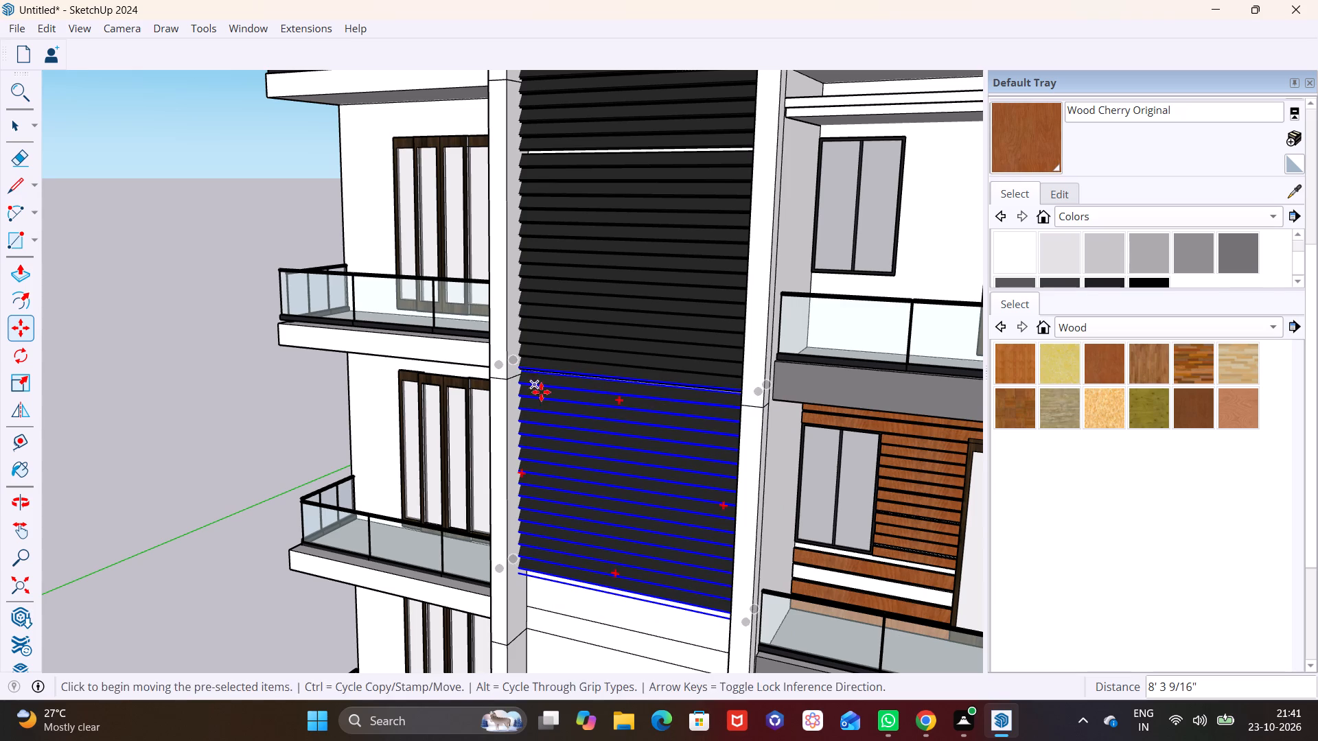
Copy the fifth louver down twice more, each directly beneath the last, to cover the central bay down to the base slab.
shift+middle_drag(551, 400, 572, 172)
click(542, 141)
key(space)
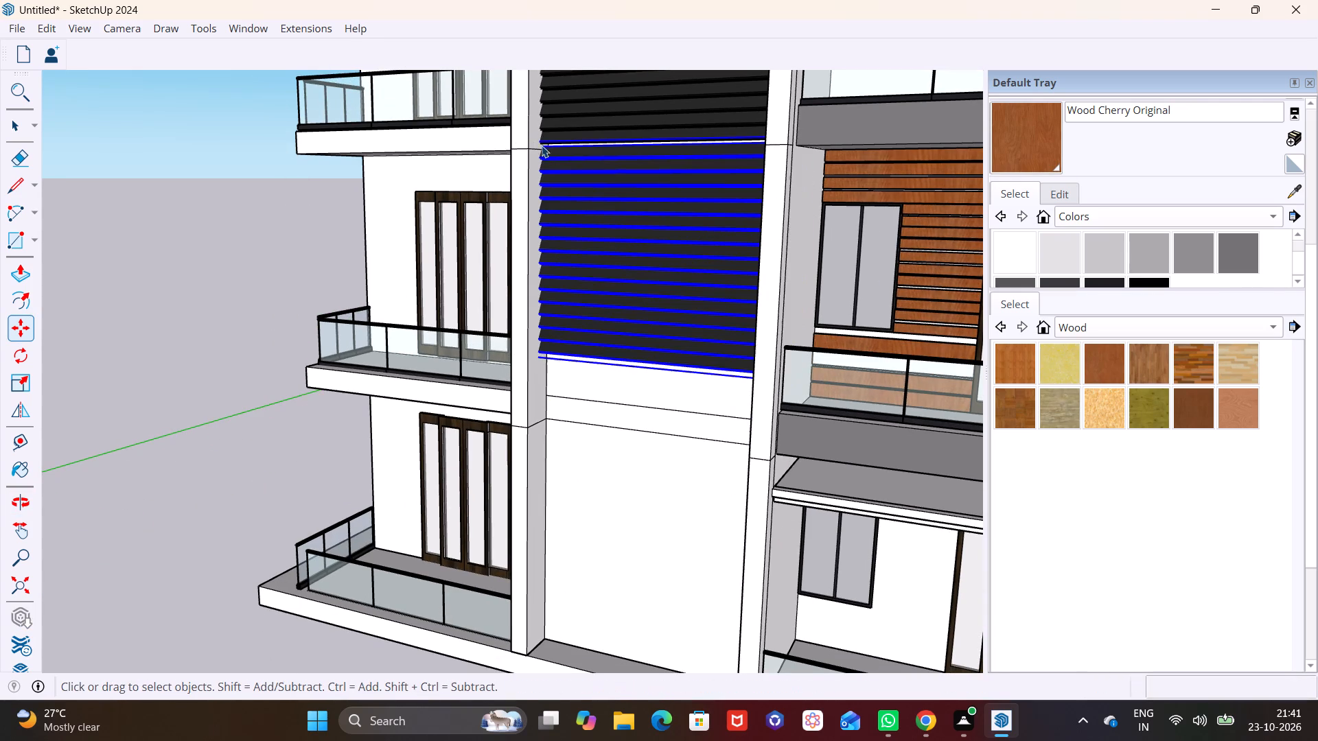
key(m)
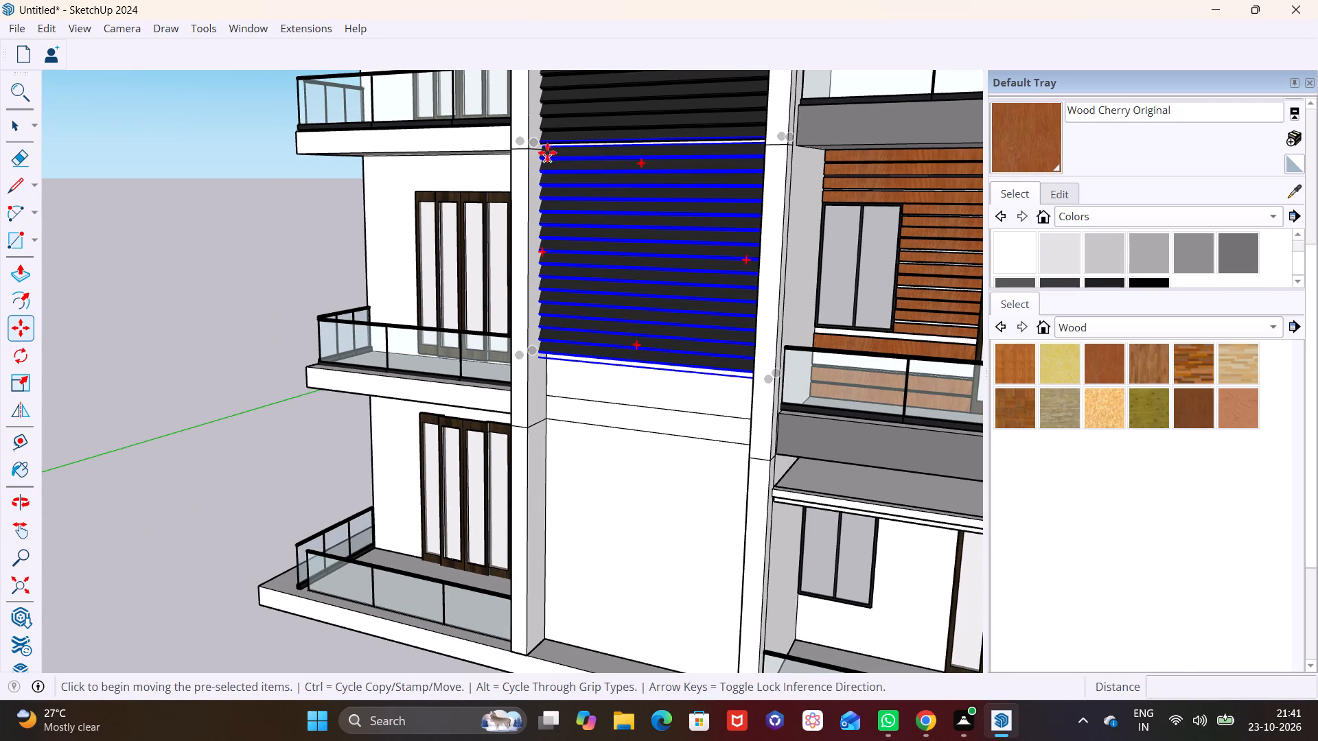
click(547, 145)
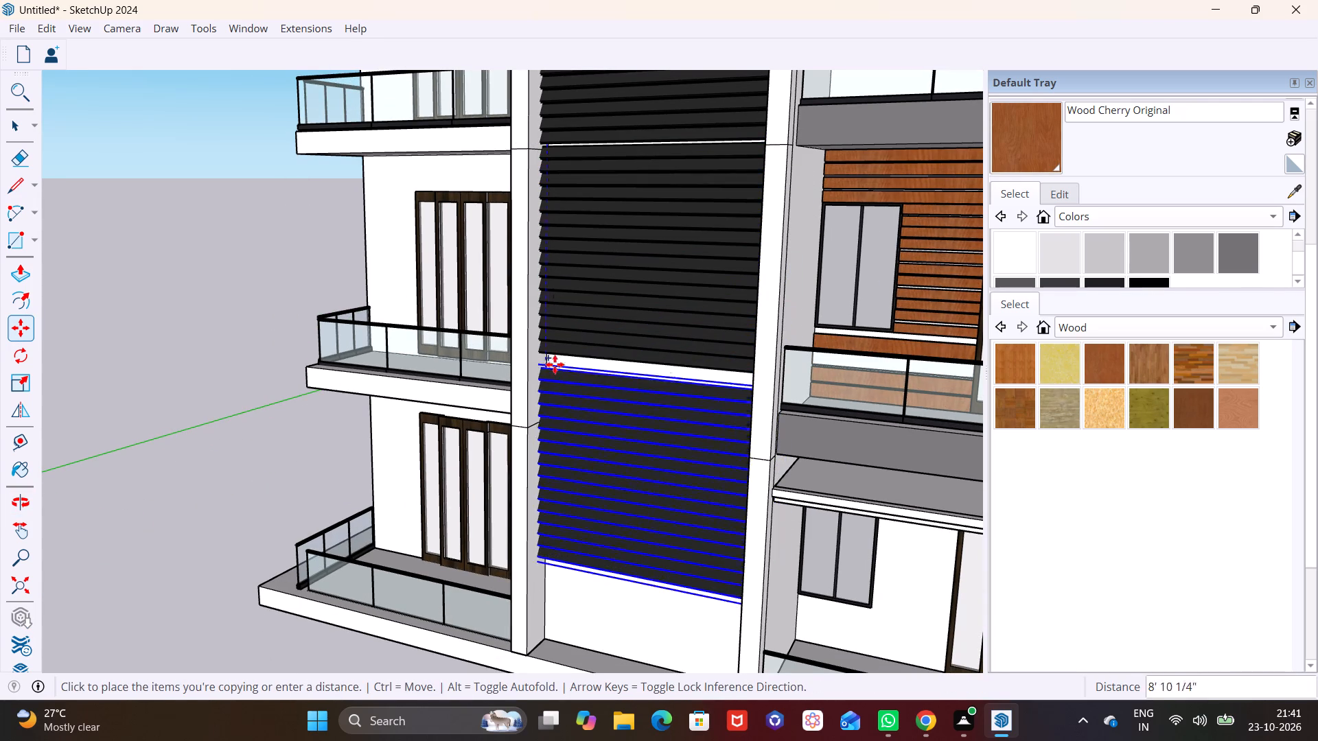
click(550, 353)
middle_drag(589, 366, 581, 220)
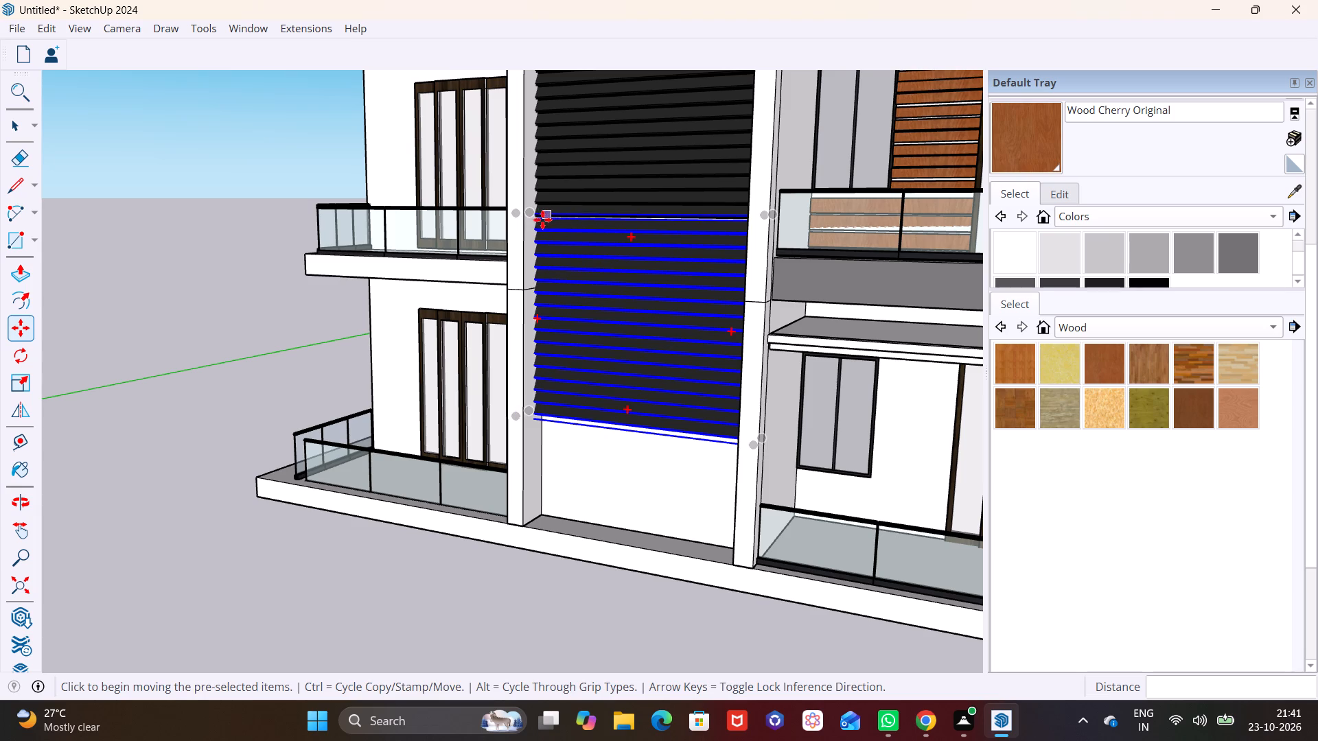
click(540, 220)
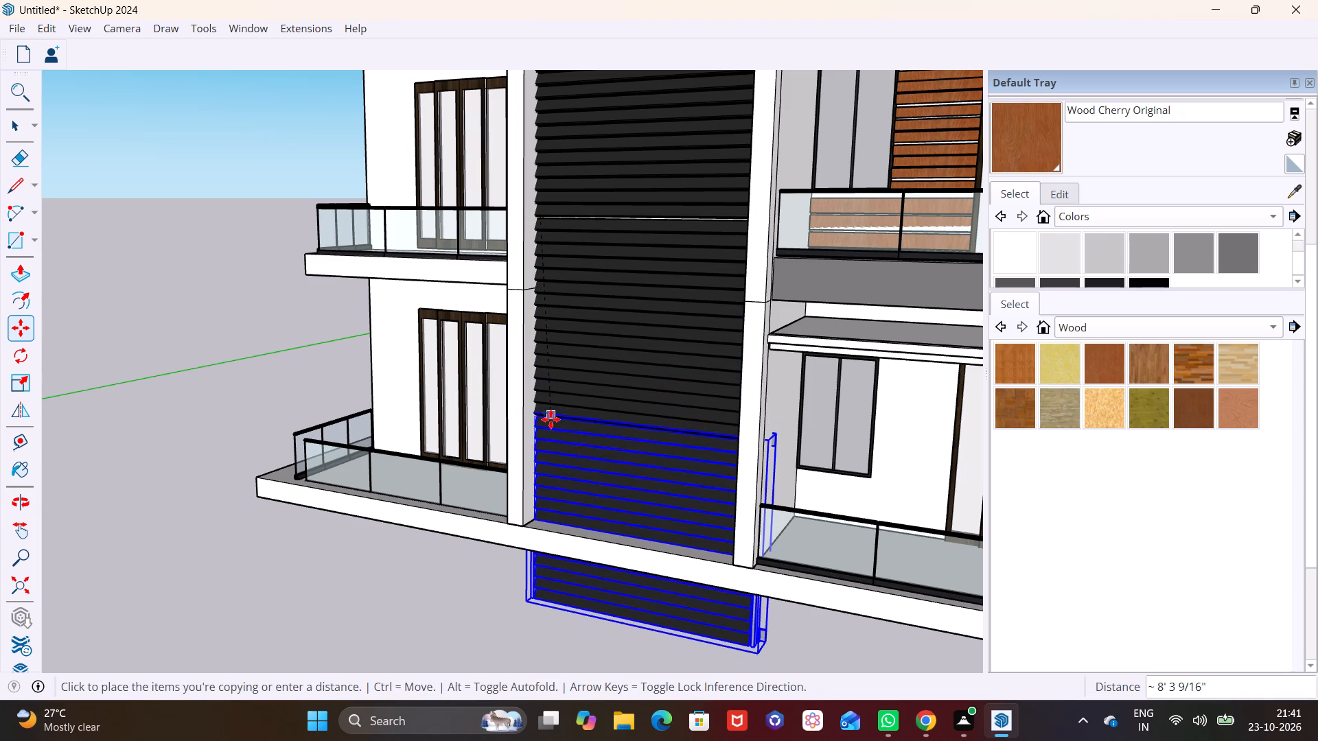
click(551, 419)
key(space)
click(494, 576)
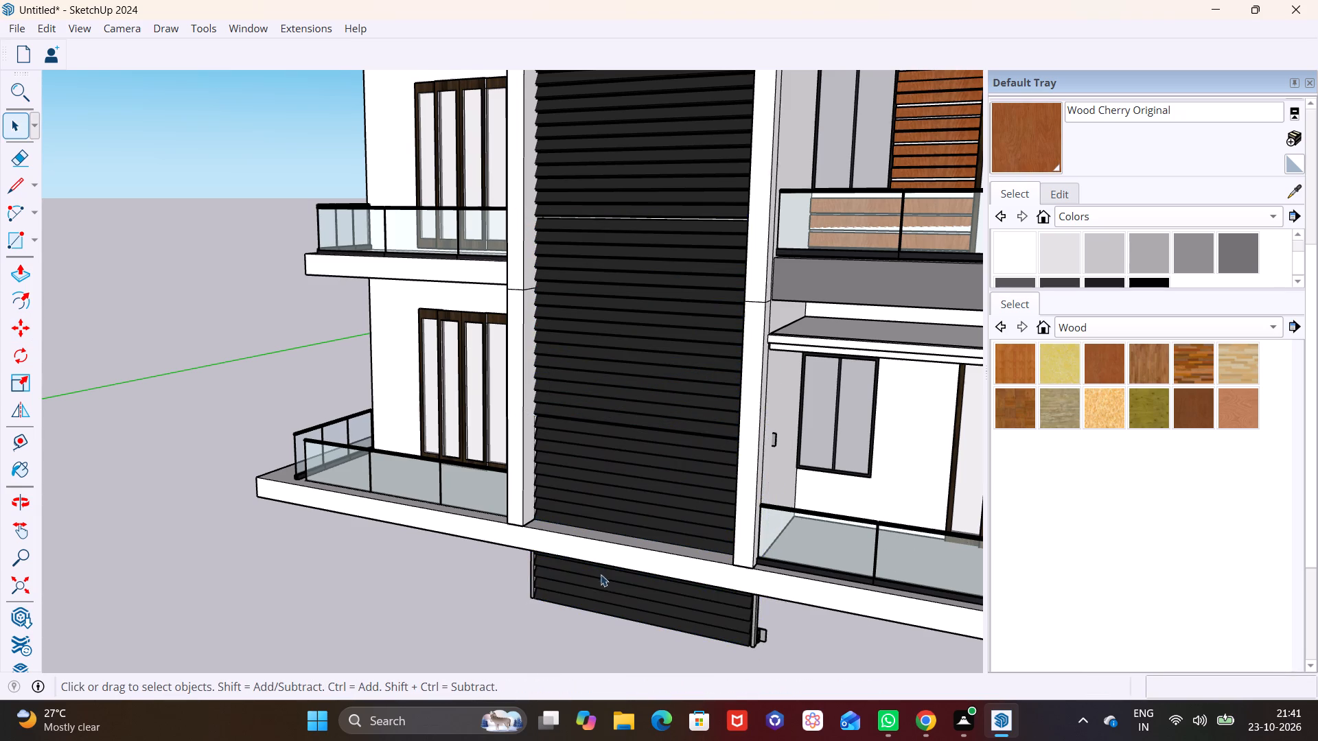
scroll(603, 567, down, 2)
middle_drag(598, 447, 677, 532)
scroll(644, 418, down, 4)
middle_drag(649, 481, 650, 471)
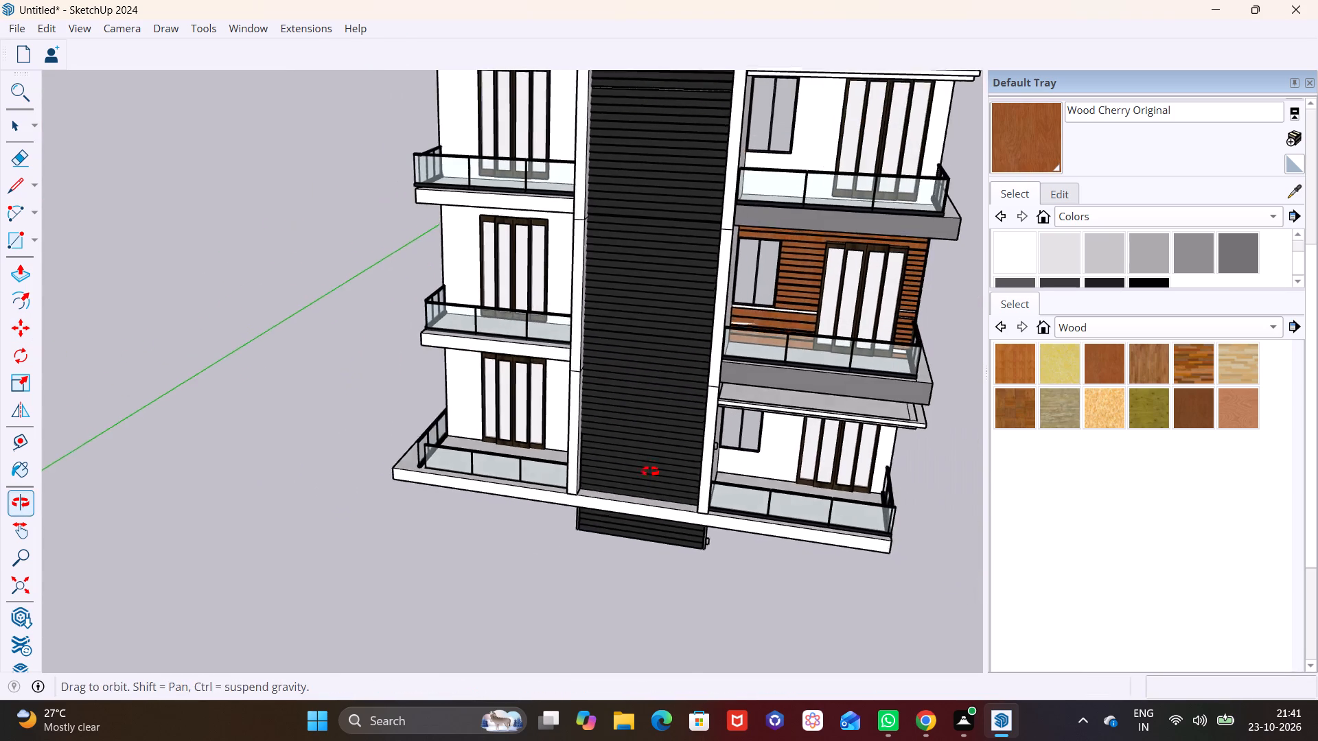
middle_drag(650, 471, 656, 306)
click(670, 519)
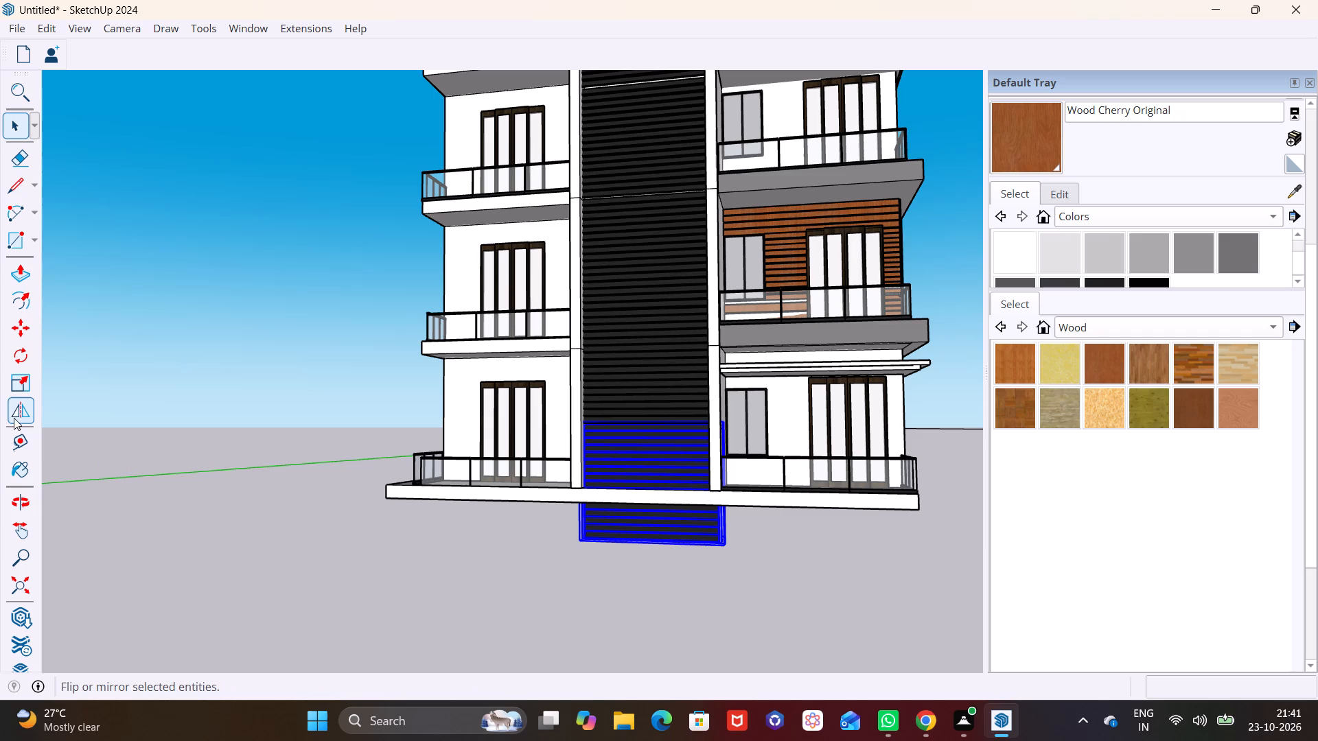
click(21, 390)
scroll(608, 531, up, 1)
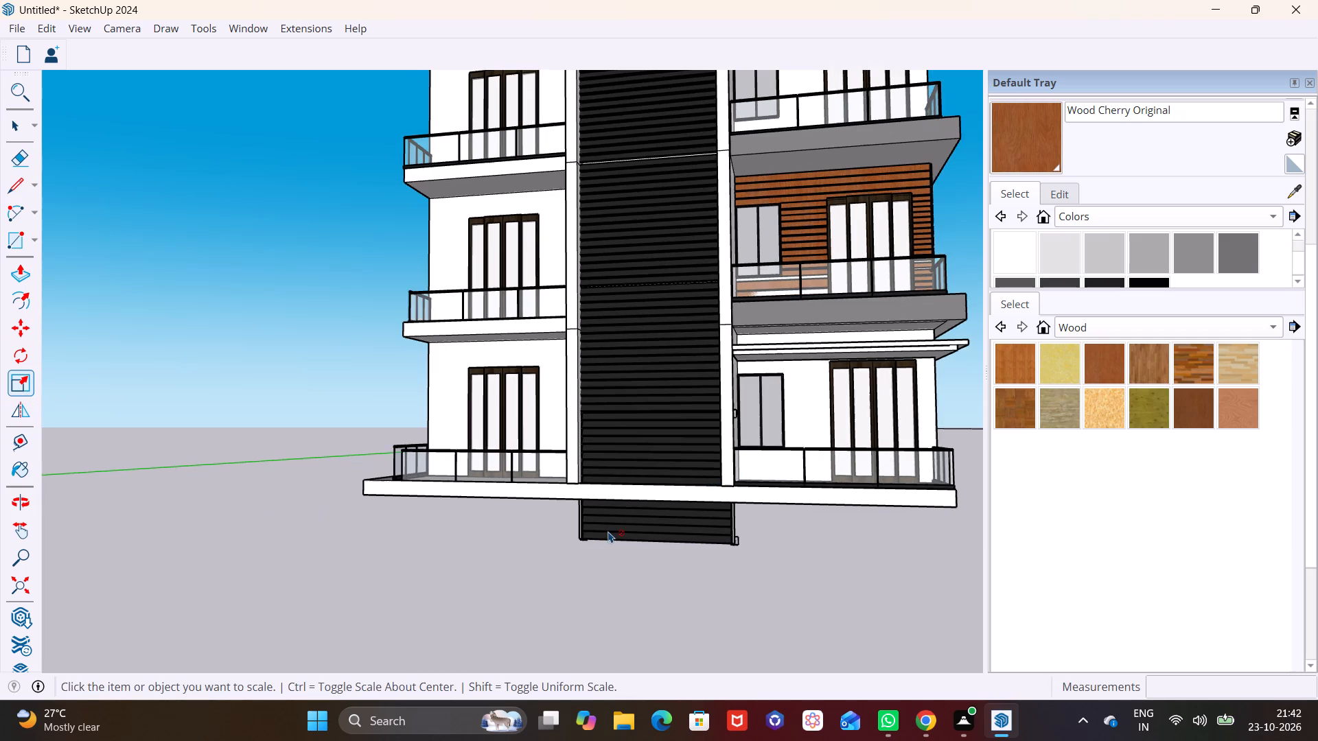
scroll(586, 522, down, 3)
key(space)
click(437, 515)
Move the topmost louver up 1' over the roof band at the head of the central bay.
scroll(543, 451, down, 3)
shift+middle_drag(586, 406, 515, 569)
middle_drag(512, 387, 497, 504)
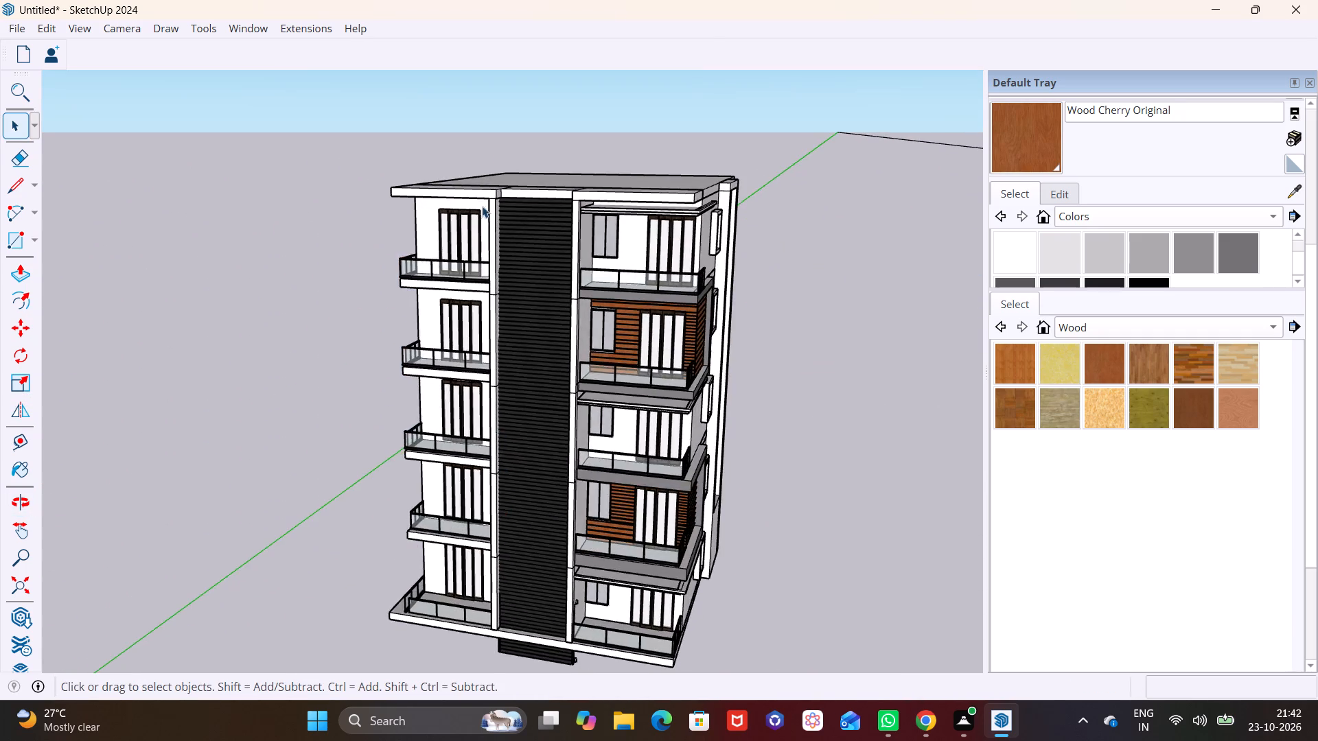
scroll(490, 166, up, 8)
click(495, 395)
key(m)
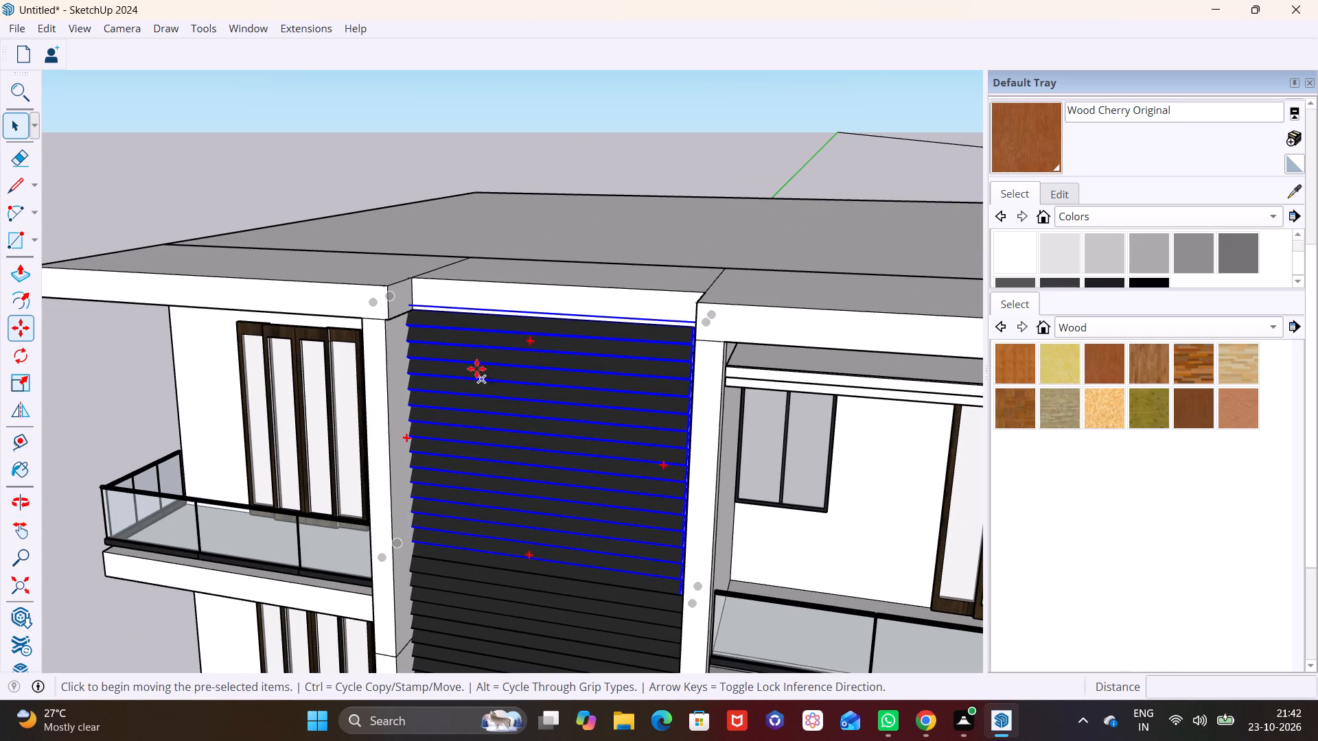
click(428, 320)
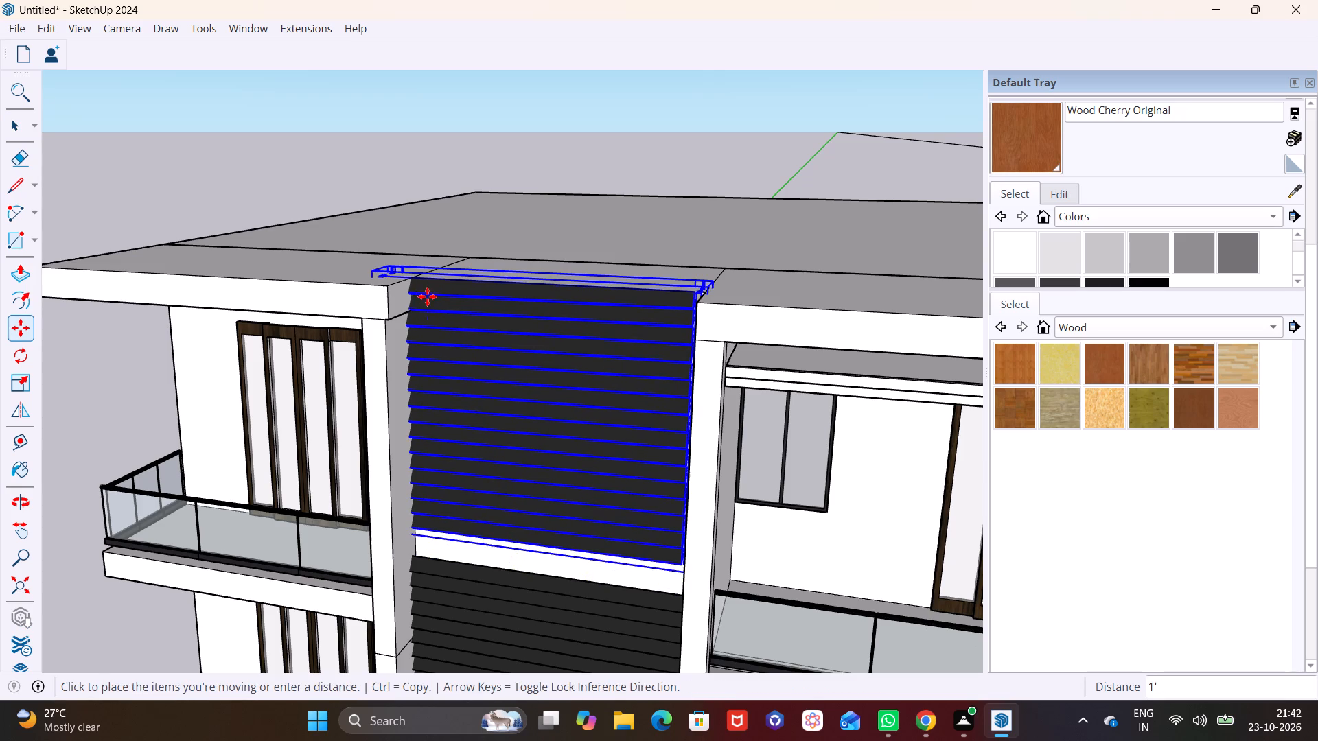
click(430, 298)
Move the second louver from the top up 1' to close the gap beneath the topmost louver.
scroll(463, 392, up, 1)
shift+middle_drag(463, 392, 502, 158)
key(space)
click(558, 401)
key(m)
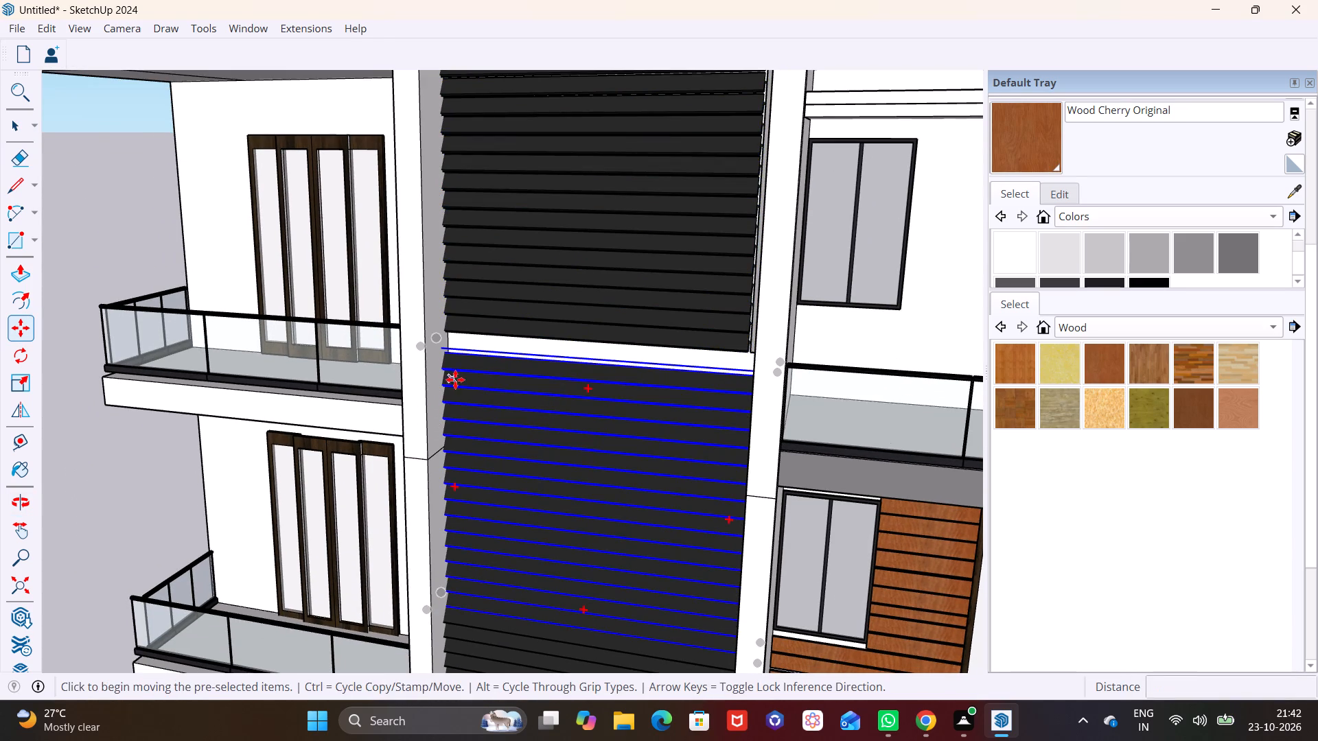
click(463, 379)
click(464, 357)
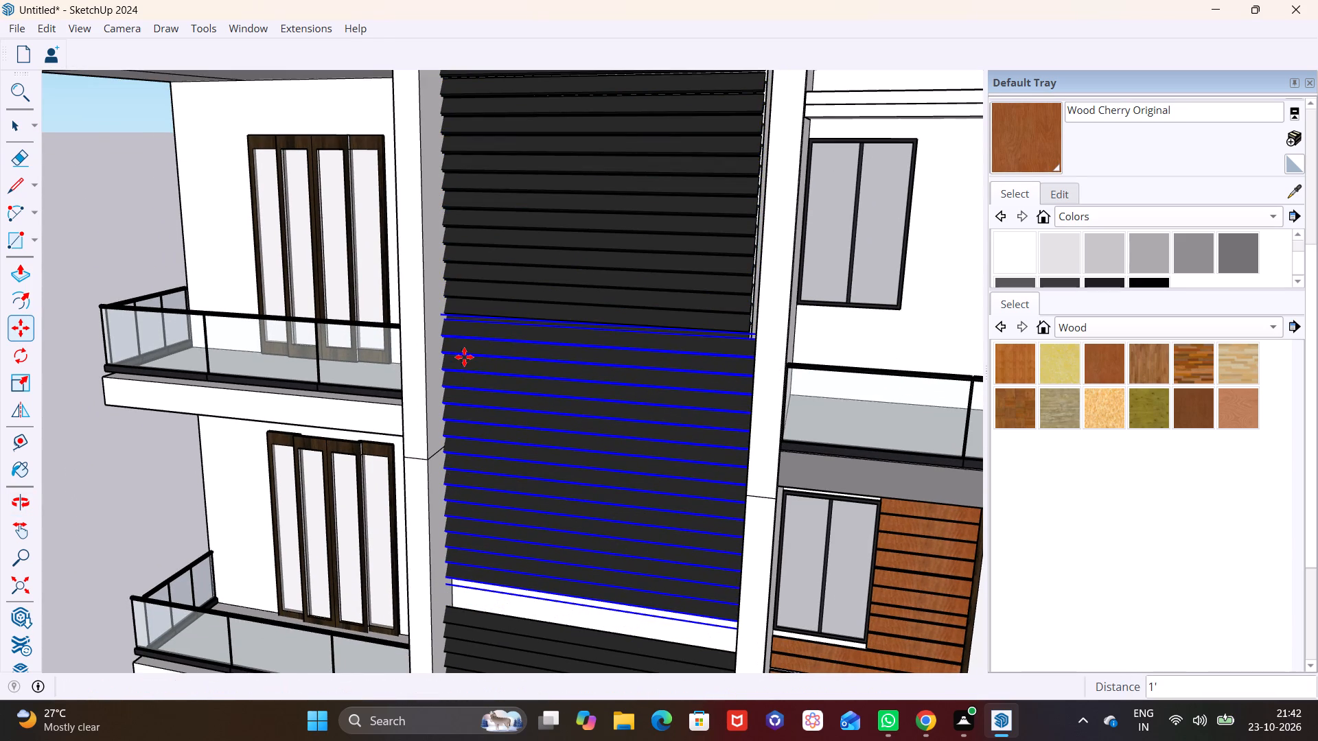
Move the third louver from the top up to close the gap beneath the second louver.
shift+middle_drag(491, 436, 500, 258)
key(space)
click(545, 481)
key(m)
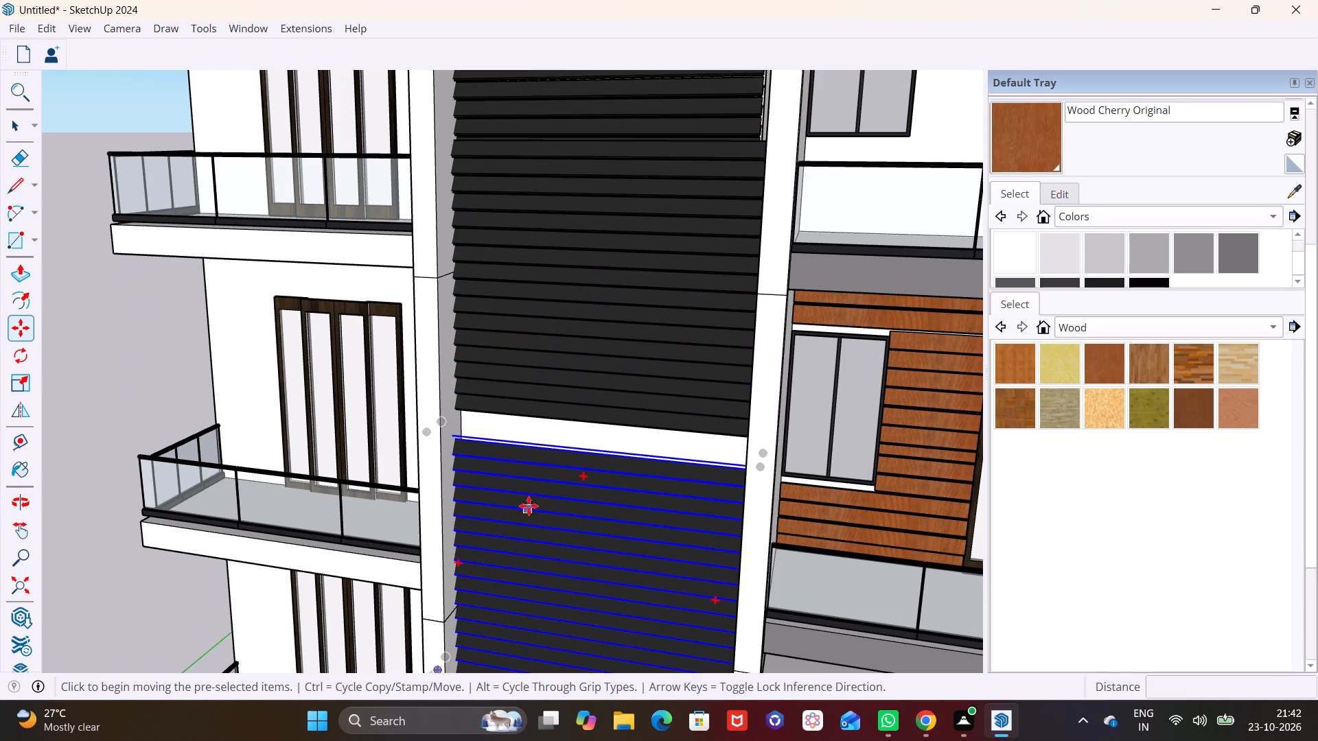
click(529, 506)
click(522, 474)
Move the fourth louver from the top up 1' to close the gap beneath the third louver.
shift+middle_drag(595, 556, 583, 300)
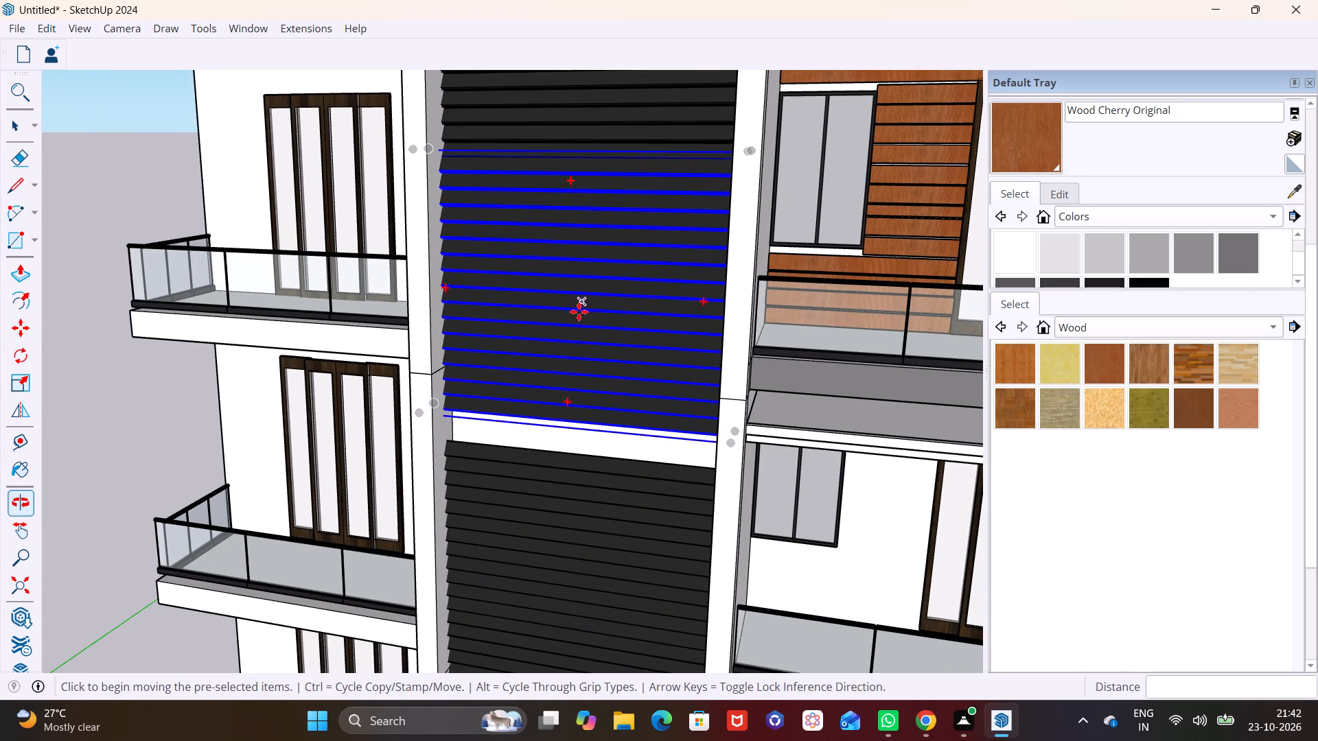
key(space)
click(555, 486)
key(m)
click(511, 489)
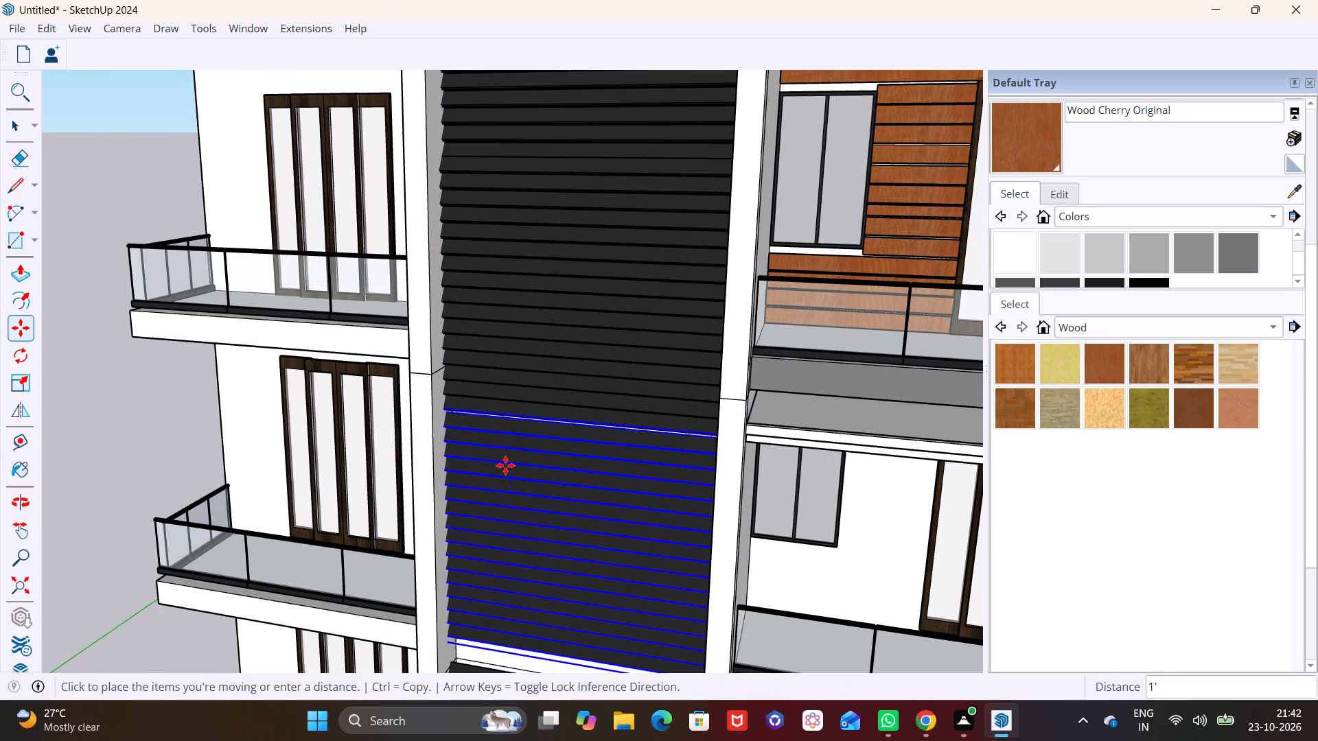
click(505, 465)
Fine-tune the just-moved fourth louver so it sits tight against the louver above in the central bay.
shift+middle_drag(536, 504, 559, 332)
click(546, 388)
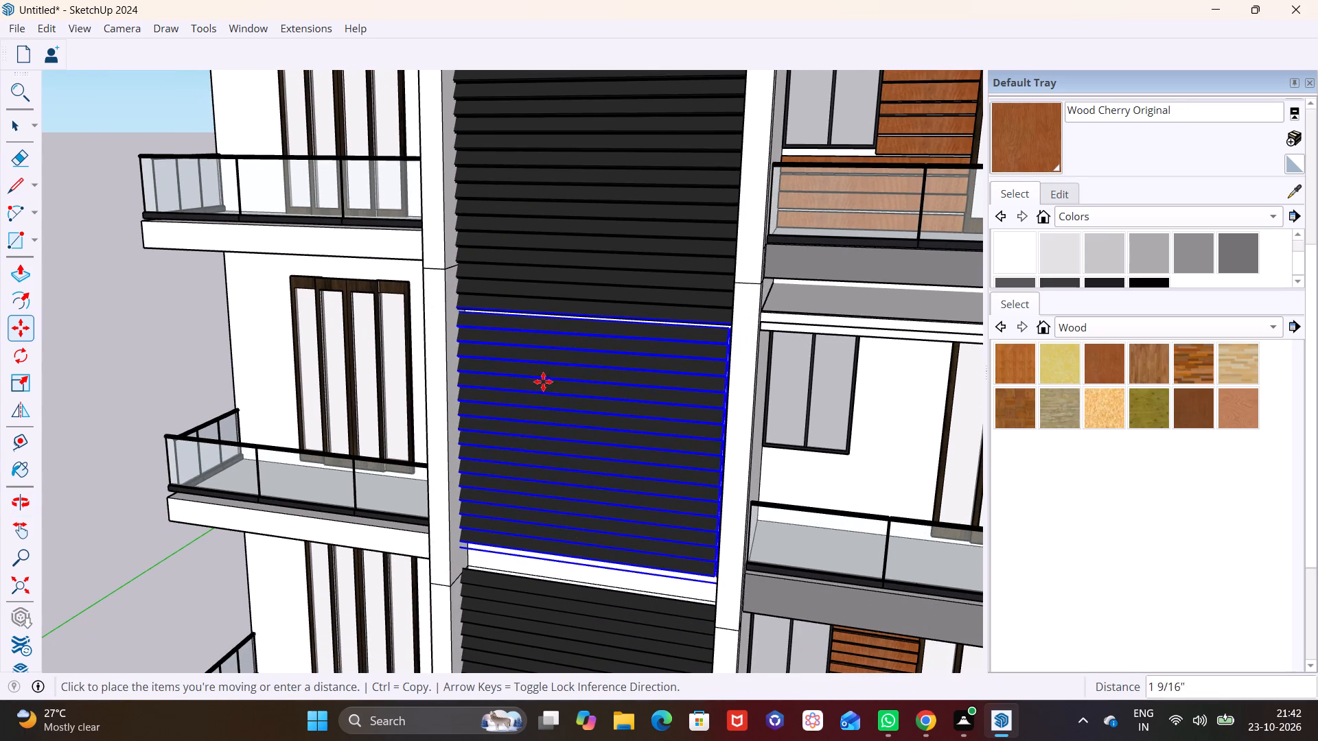
click(537, 378)
click(537, 378)
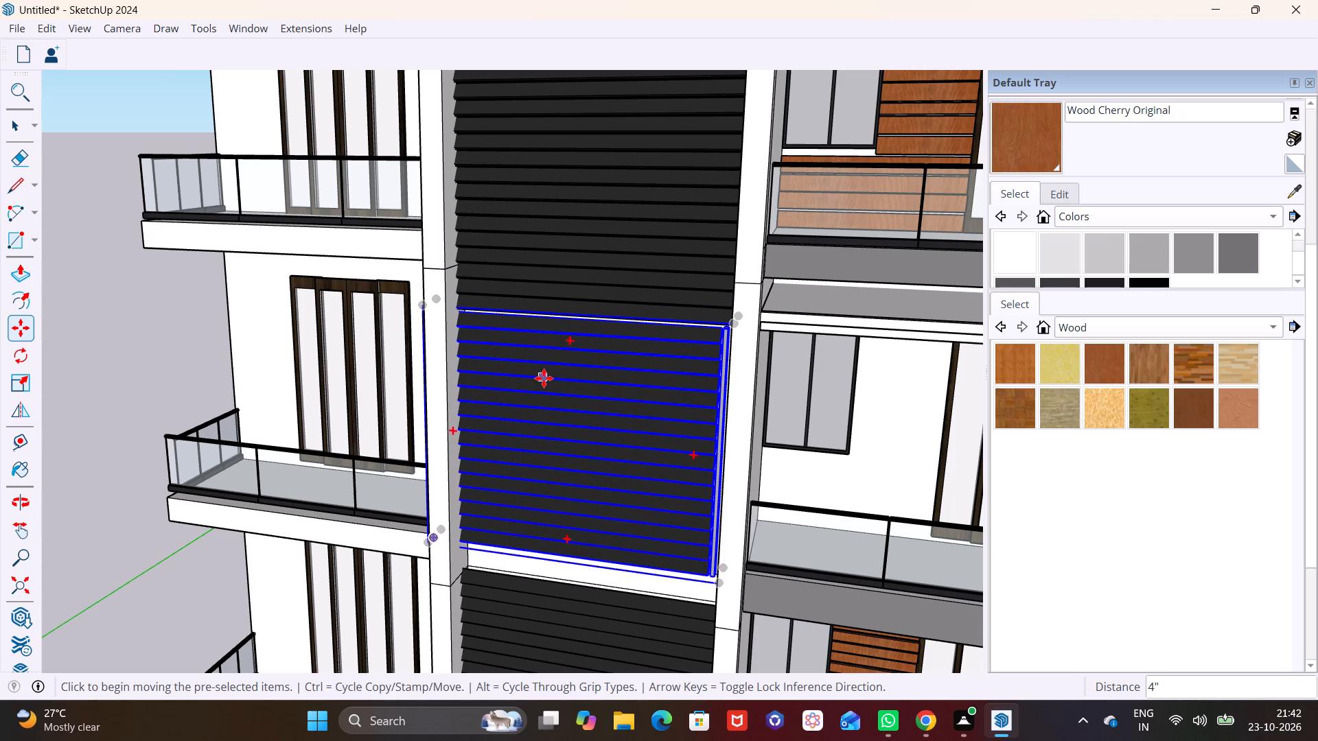
click(546, 373)
drag(546, 373, 555, 365)
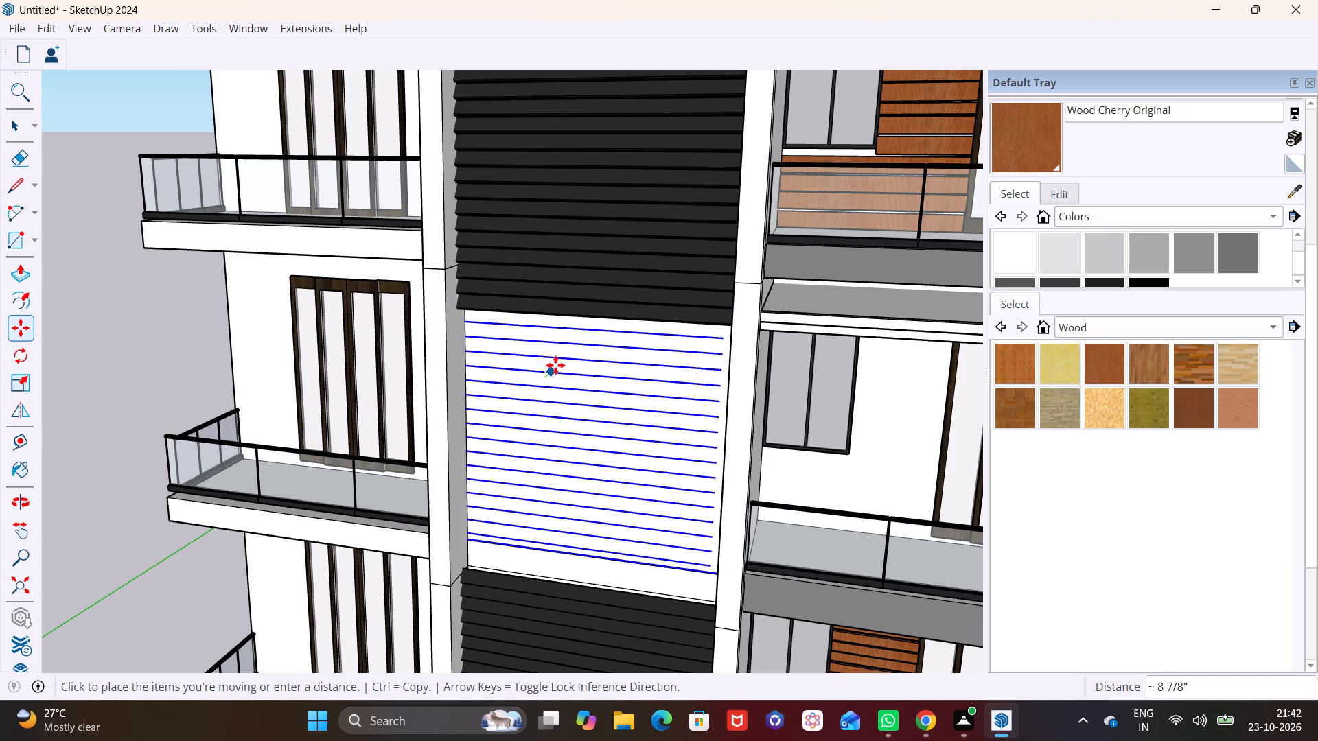
drag(555, 365, 539, 388)
click(543, 363)
scroll(566, 412, down, 1)
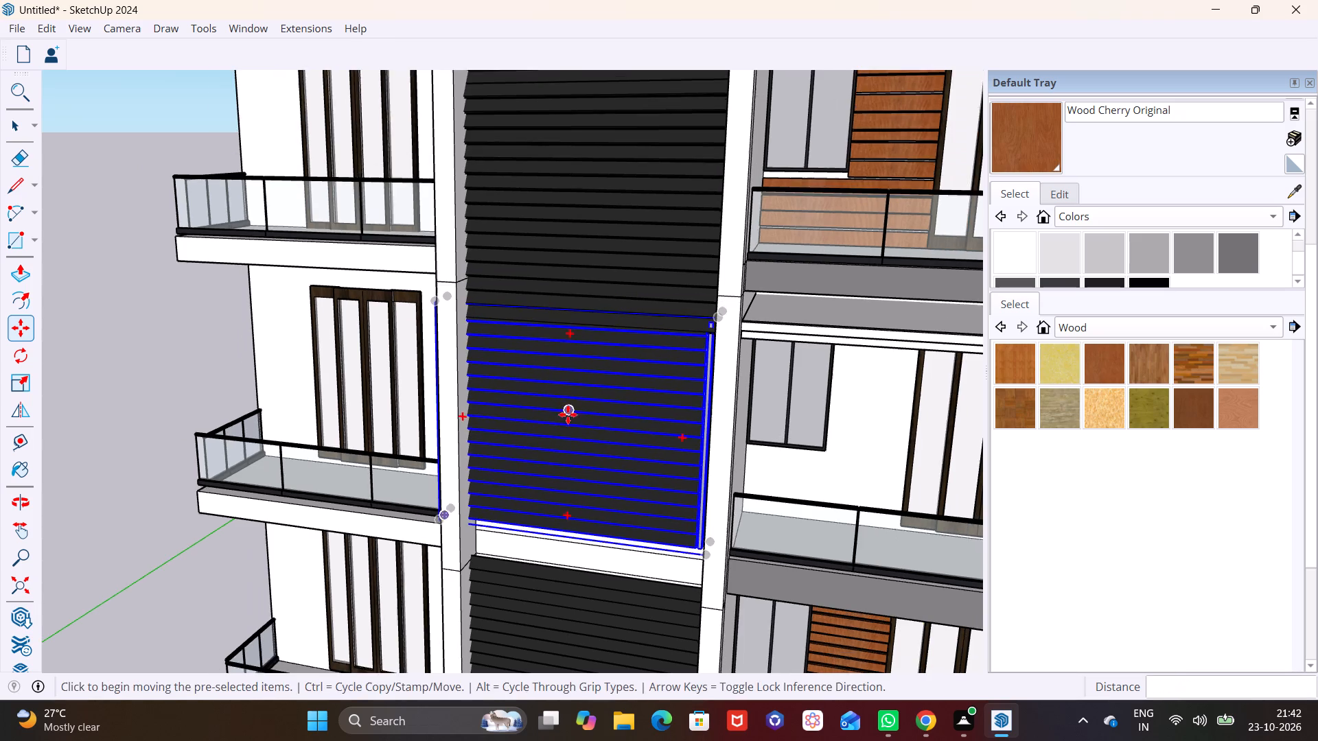
Move the next louver down up about 1' 5" to close the gap beneath the louver above it.
shift+middle_drag(573, 427, 517, 157)
key(space)
click(514, 349)
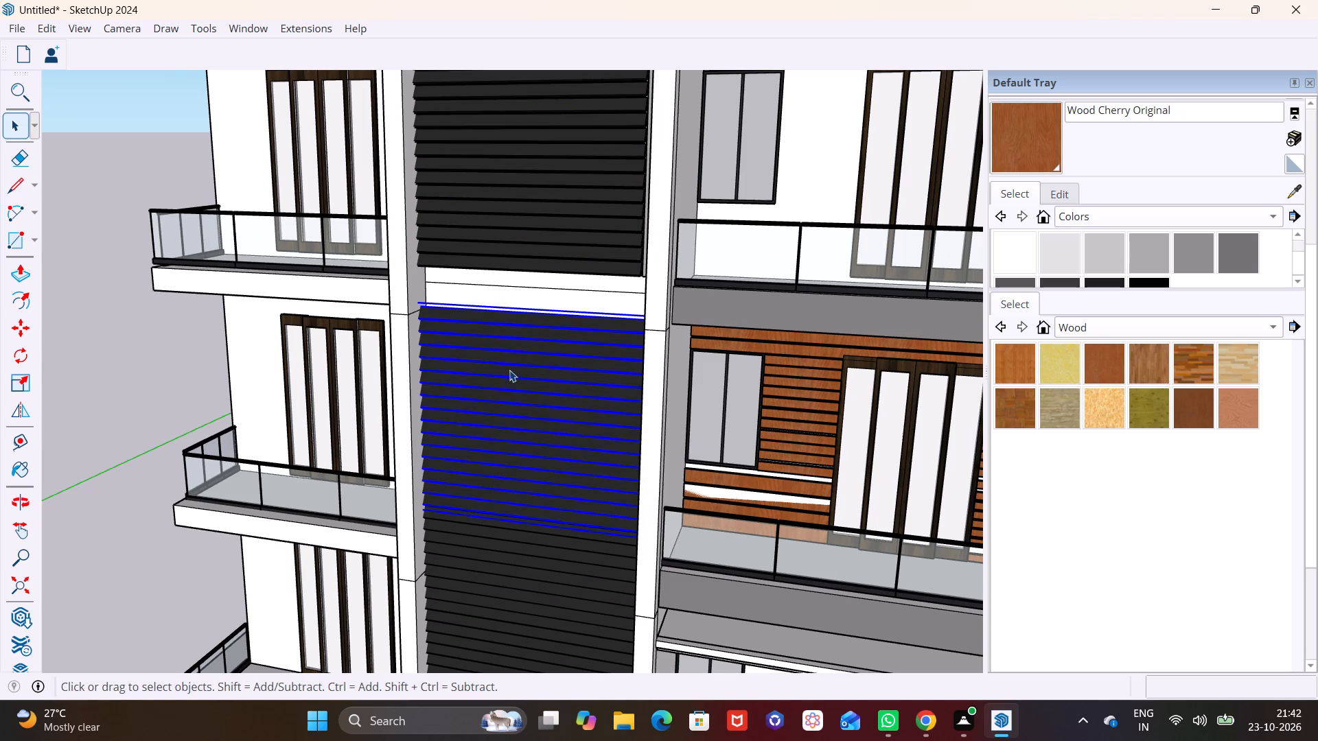
key(m)
click(509, 379)
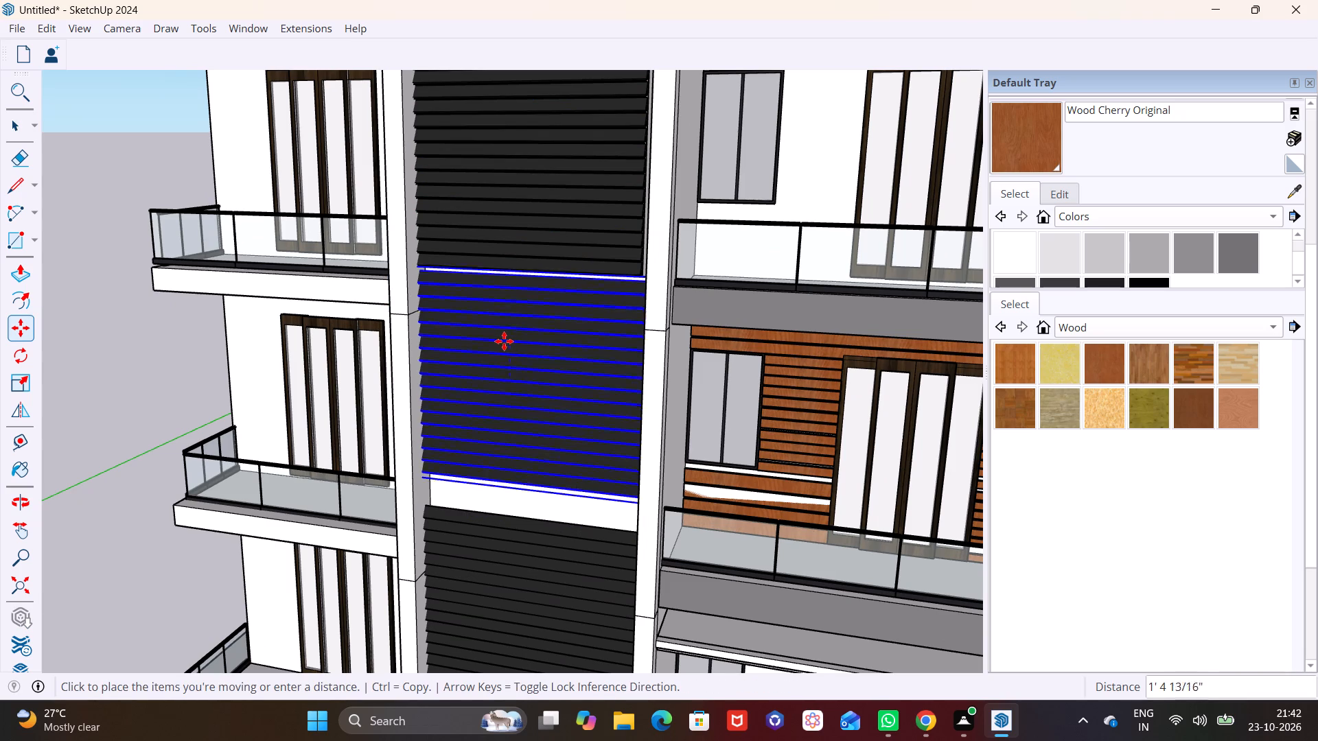
click(509, 338)
shift+scroll(529, 366, up, 1)
Move the second louver from the bottom up to close the gap beneath the louver above it.
shift+middle_drag(529, 366, 543, 202)
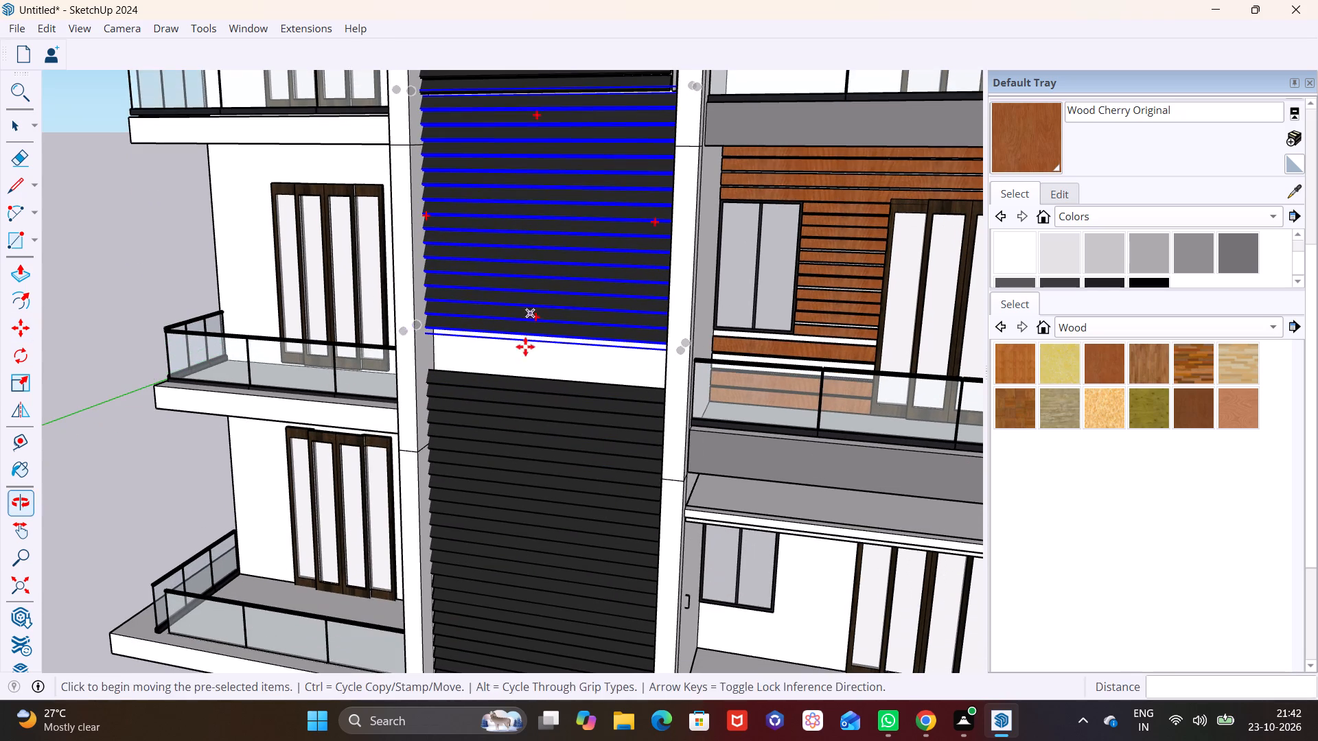
key(space)
click(525, 406)
key(m)
middle_click(520, 436)
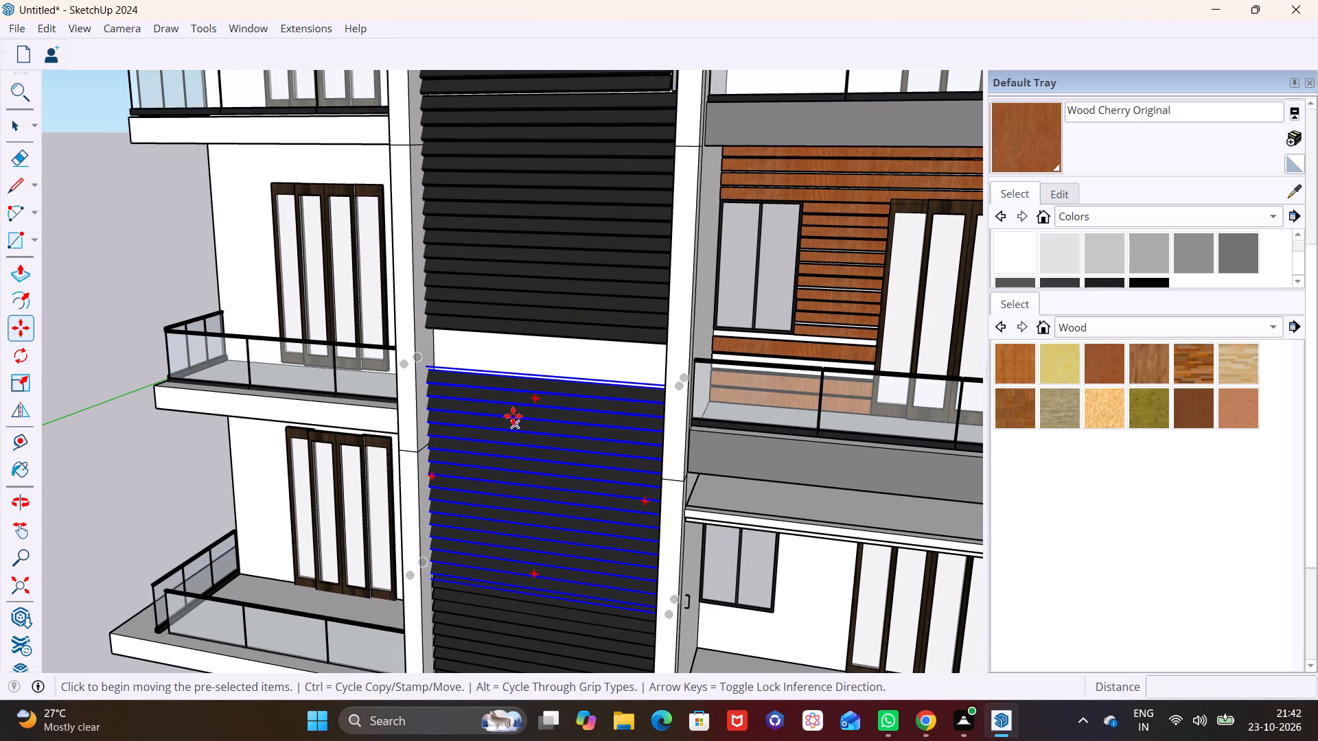
drag(510, 409, 507, 360)
click(505, 363)
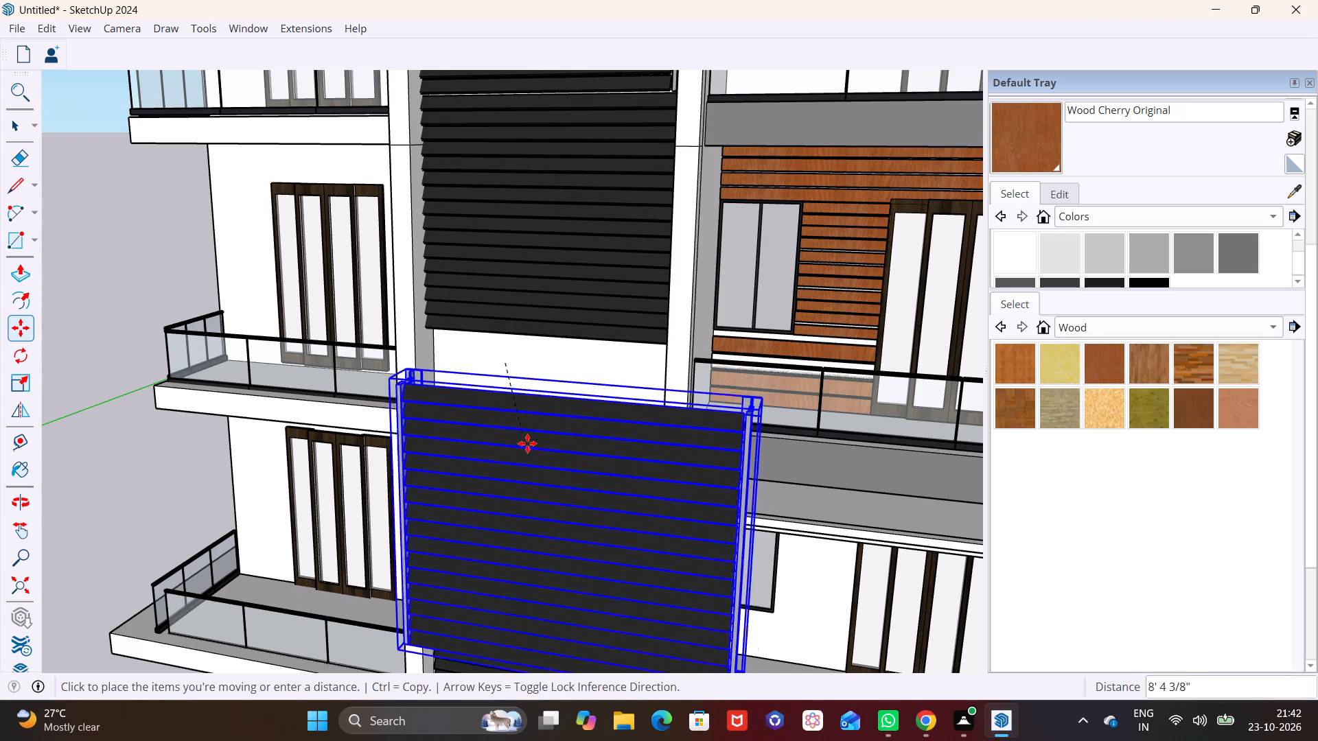
shift+middle_drag(530, 443, 529, 406)
click(507, 335)
key(space)
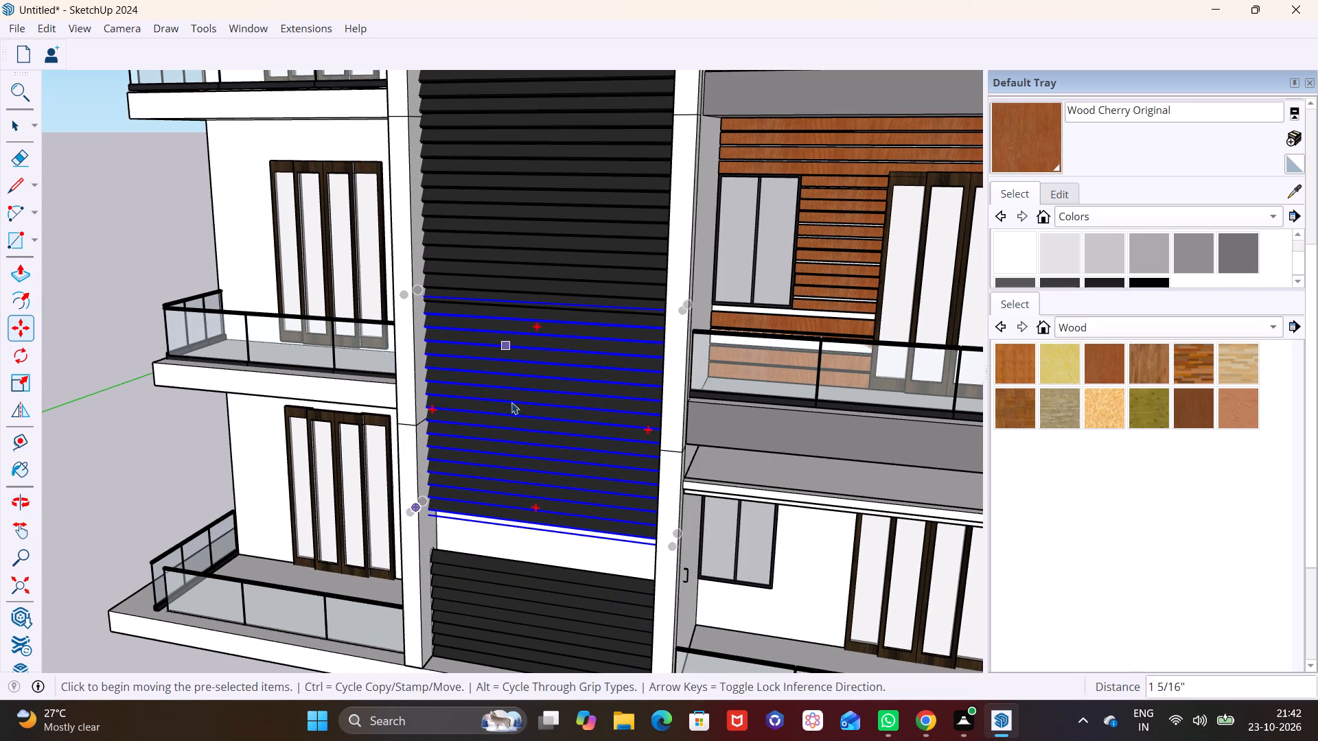
Move the lowest louver up about 2' 8" so it overlaps the one above and clears the base slab.
shift+middle_drag(522, 419, 530, 252)
key(space)
click(551, 442)
key(m)
click(540, 448)
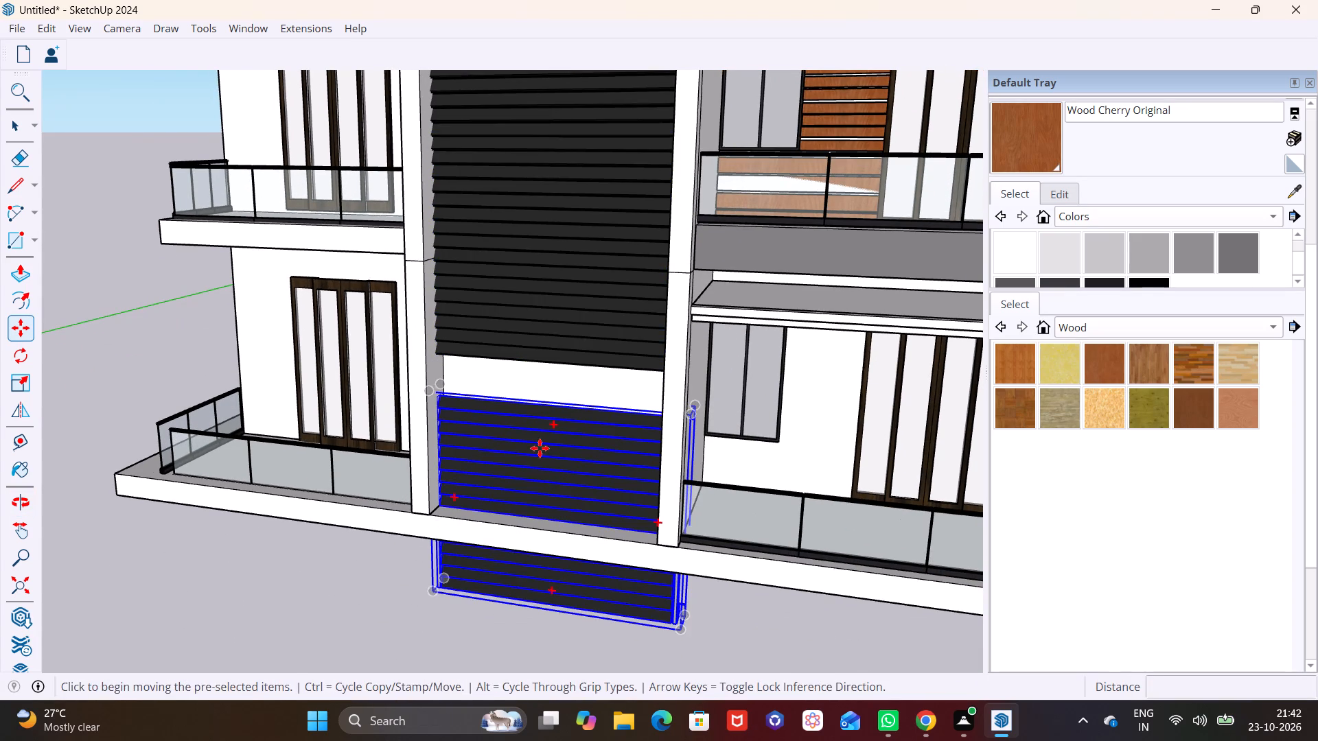
click(537, 375)
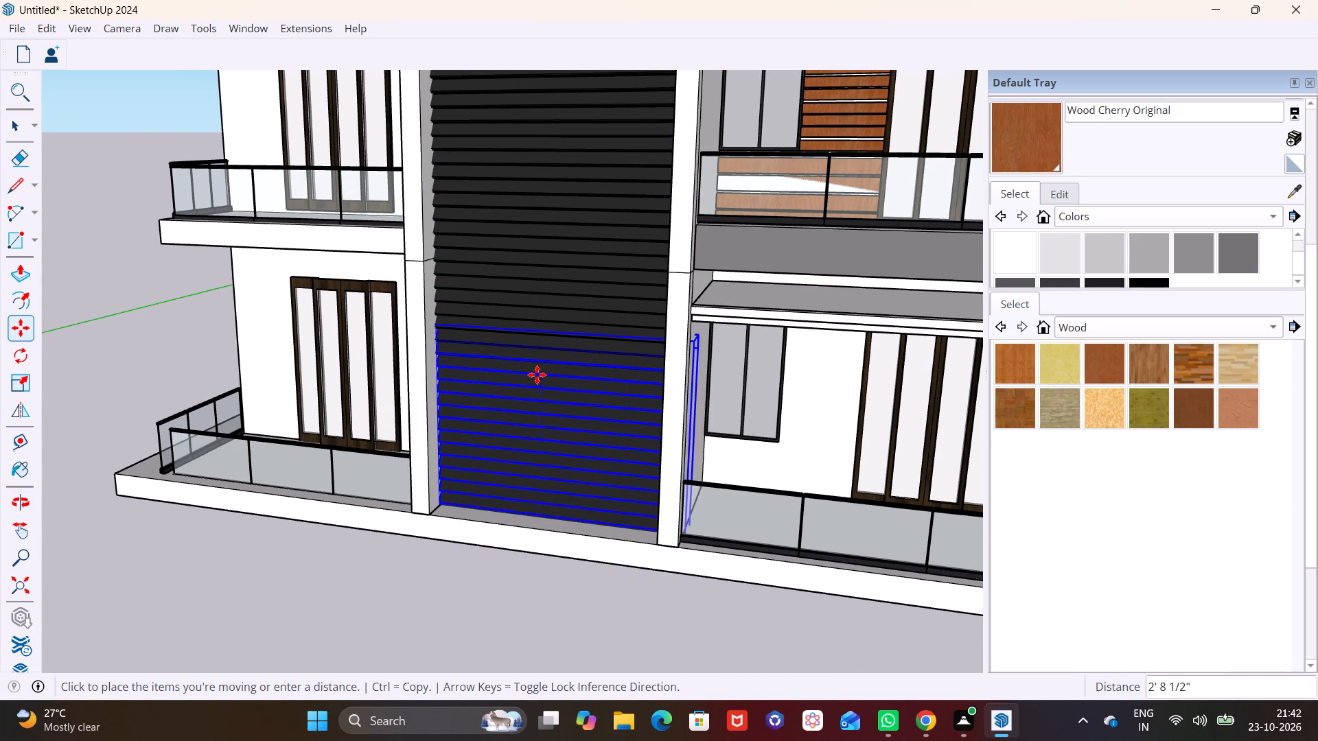
click(535, 377)
click(524, 377)
key(space)
click(463, 607)
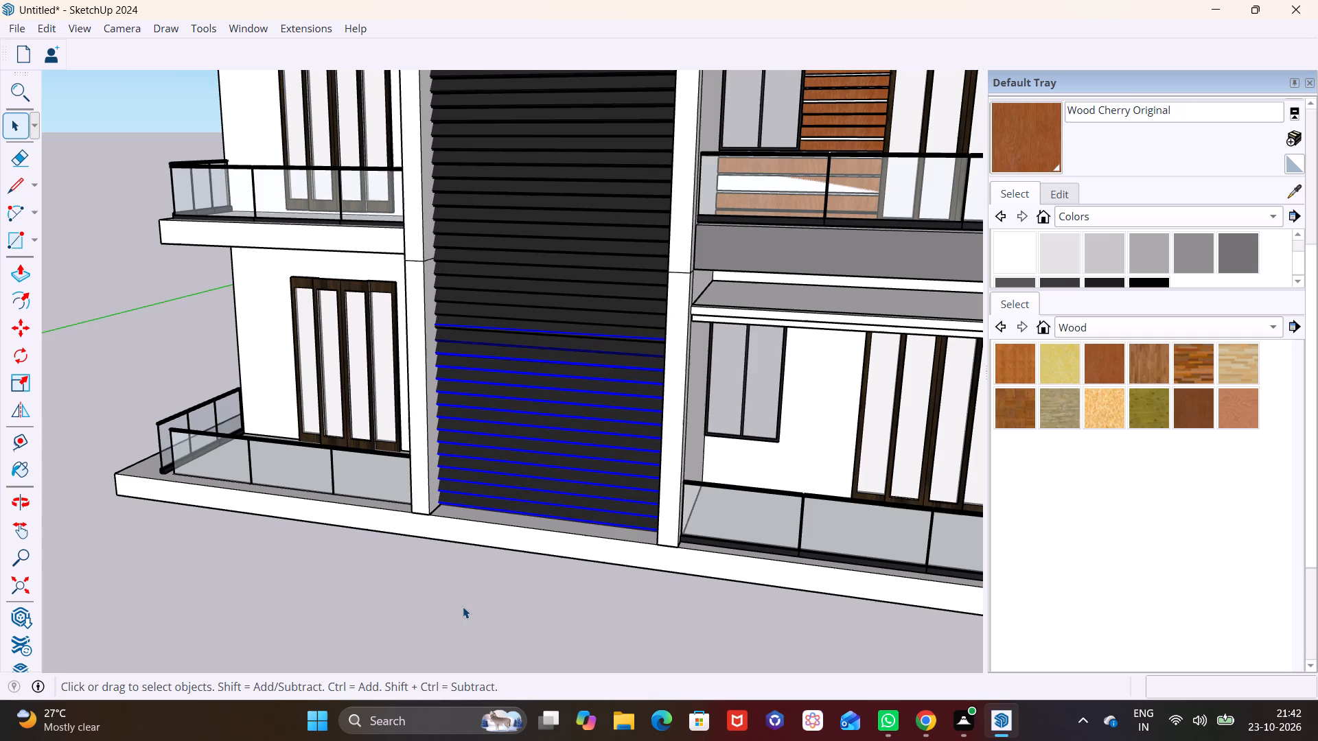
Examine the full-height louver stack and the balconies on both sides of it from several angles and distances.
middle_drag(516, 526, 490, 563)
scroll(489, 502, down, 6)
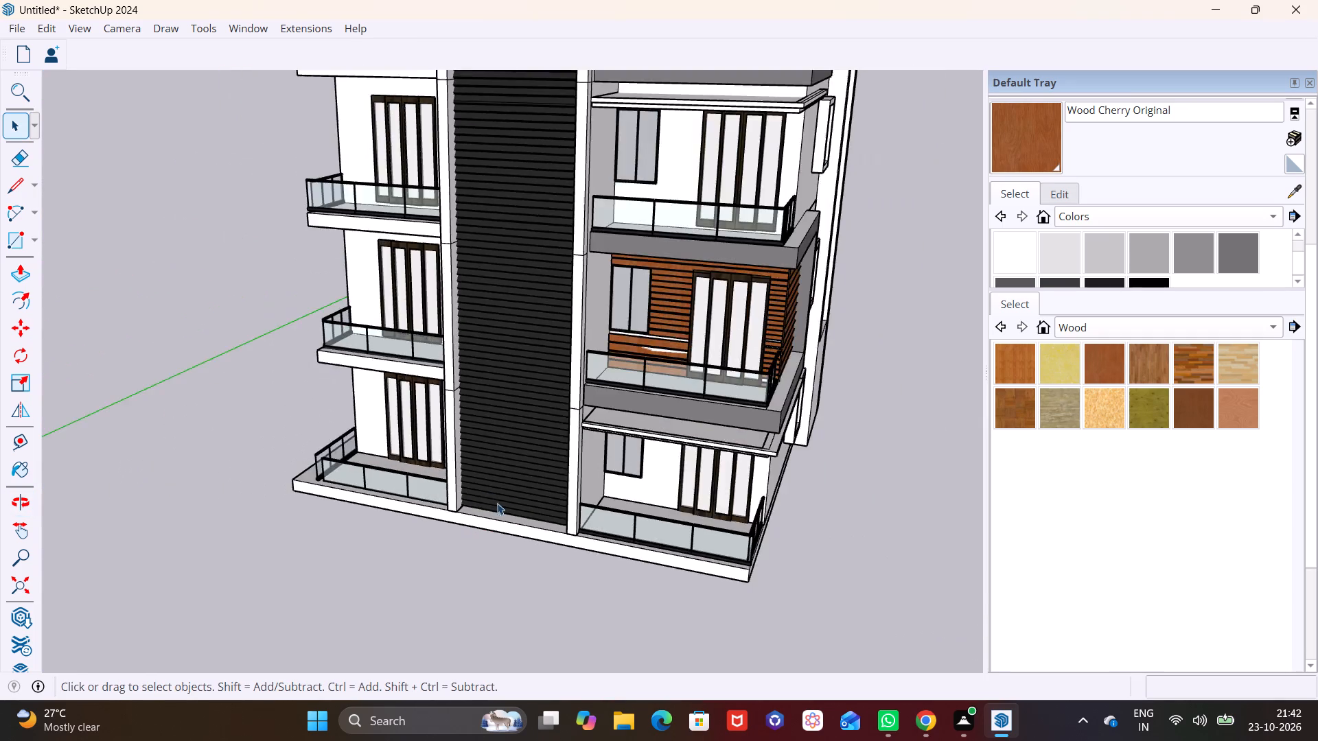
scroll(497, 503, down, 8)
shift+middle_drag(513, 360, 522, 639)
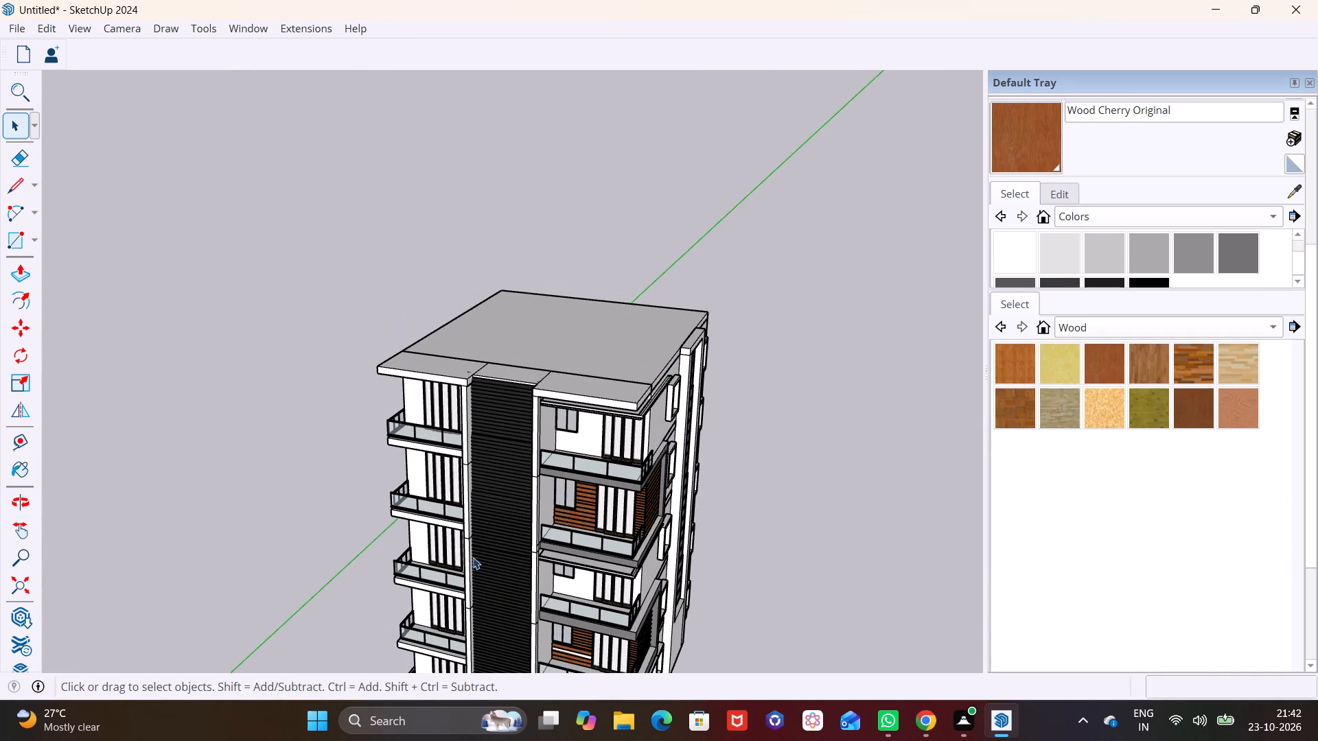
shift+middle_drag(502, 544, 517, 397)
middle_drag(486, 473, 579, 386)
scroll(492, 436, up, 2)
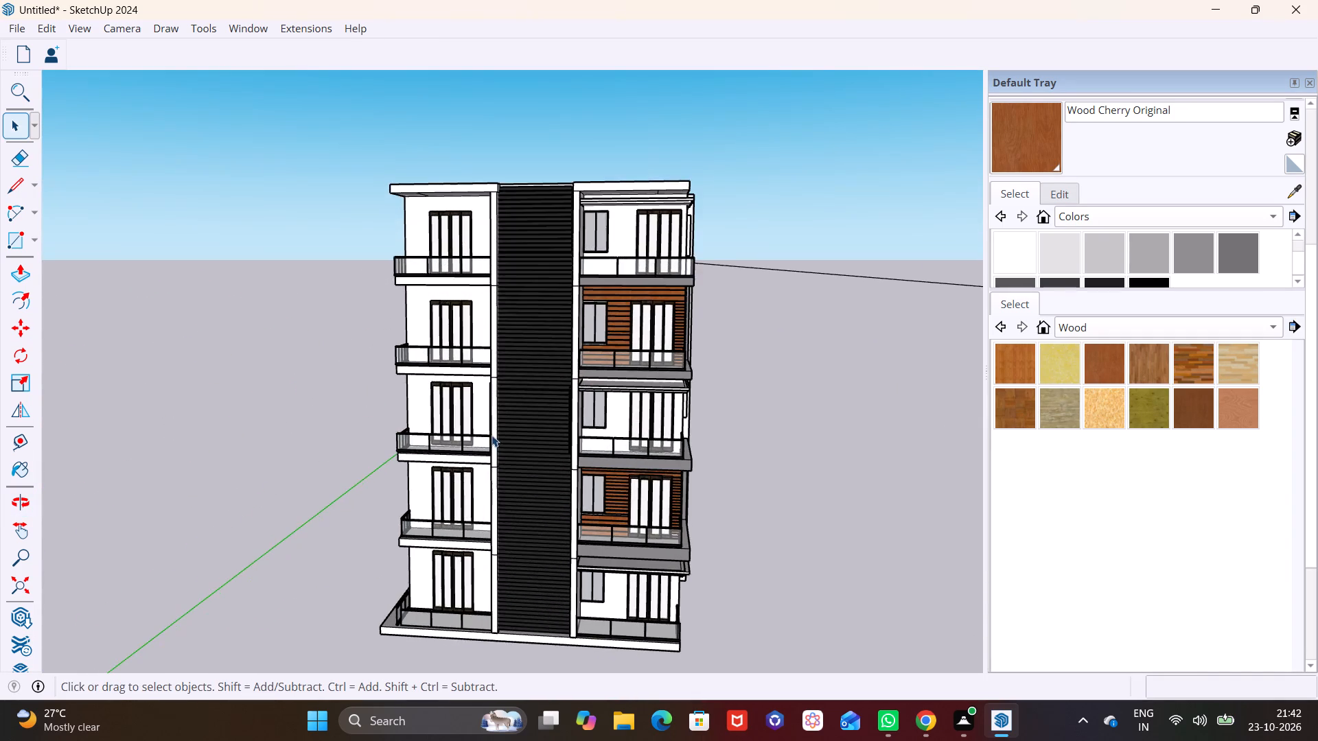
scroll(492, 434, up, 4)
middle_drag(684, 433, 495, 459)
shift+middle_drag(513, 449, 553, 447)
shift+scroll(553, 447, up, 1)
shift+middle_drag(553, 447, 595, 437)
scroll(545, 446, down, 3)
middle_drag(565, 459, 786, 453)
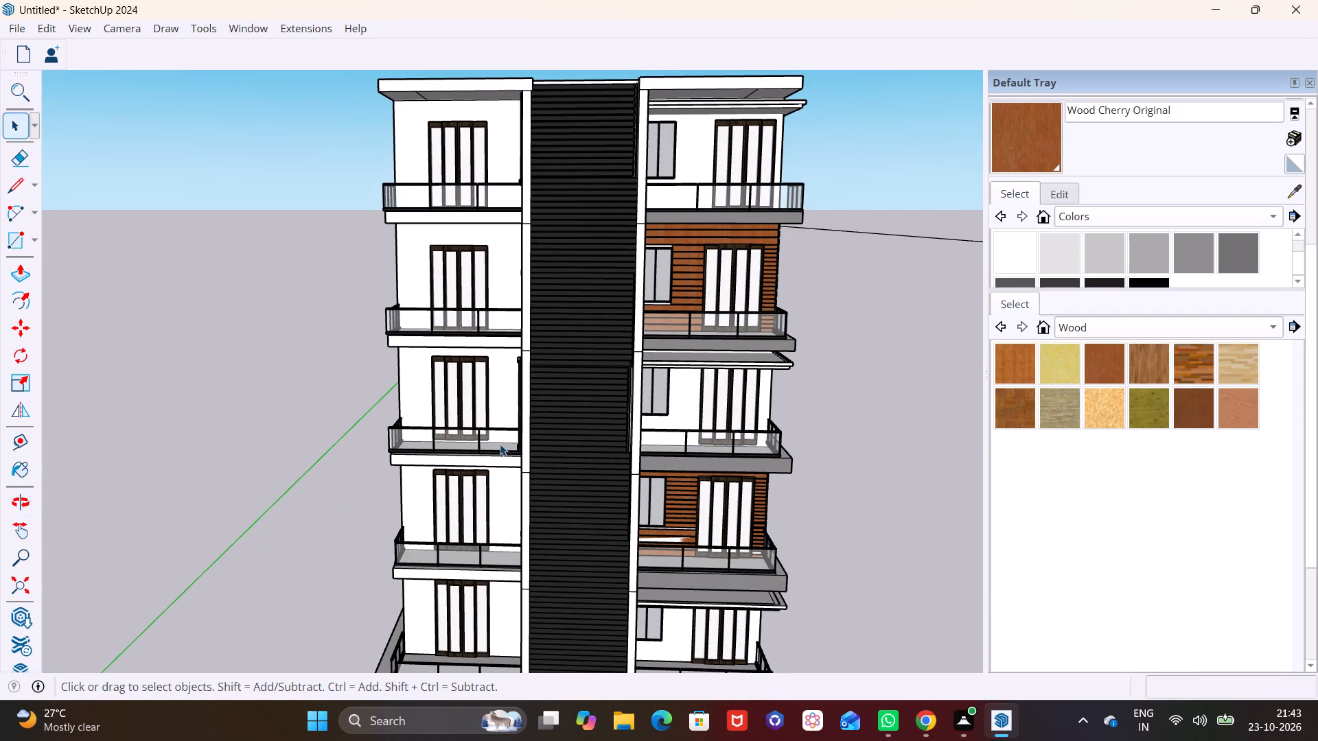
scroll(500, 444, down, 3)
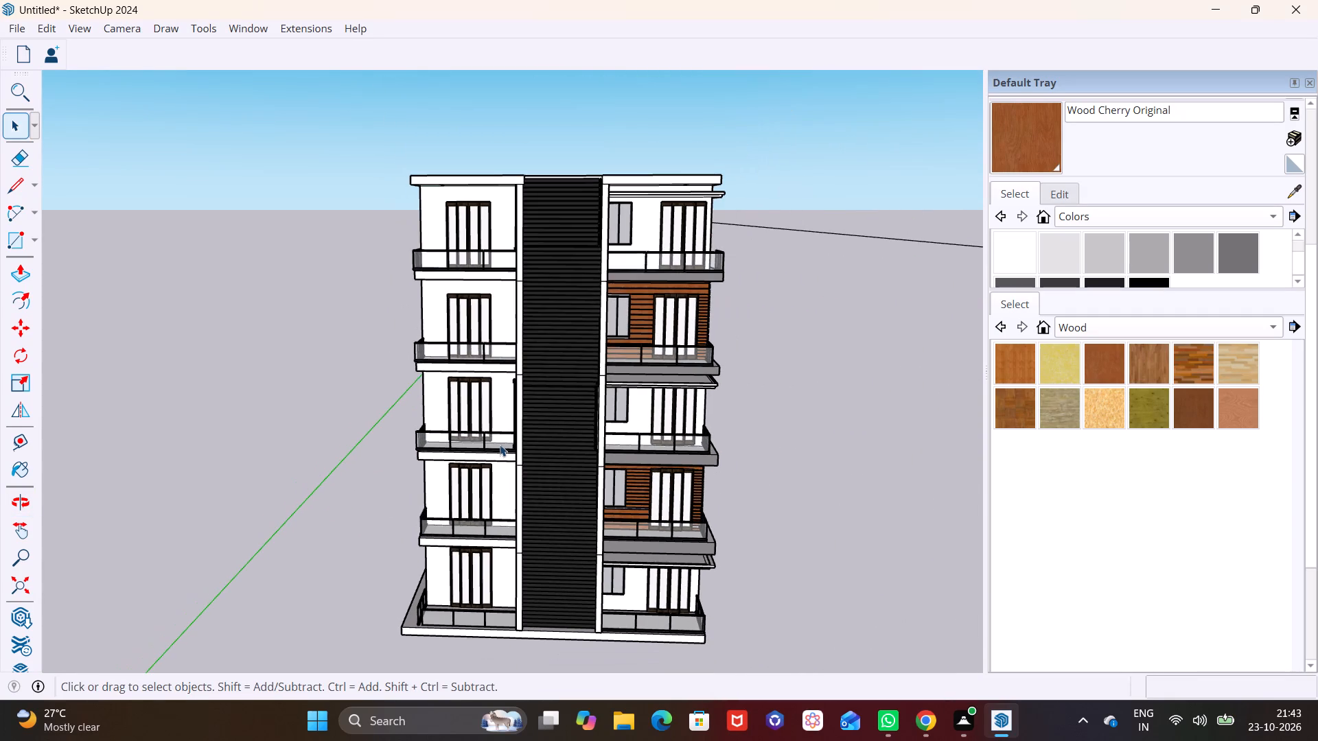
middle_drag(500, 449, 513, 364)
scroll(446, 480, up, 4)
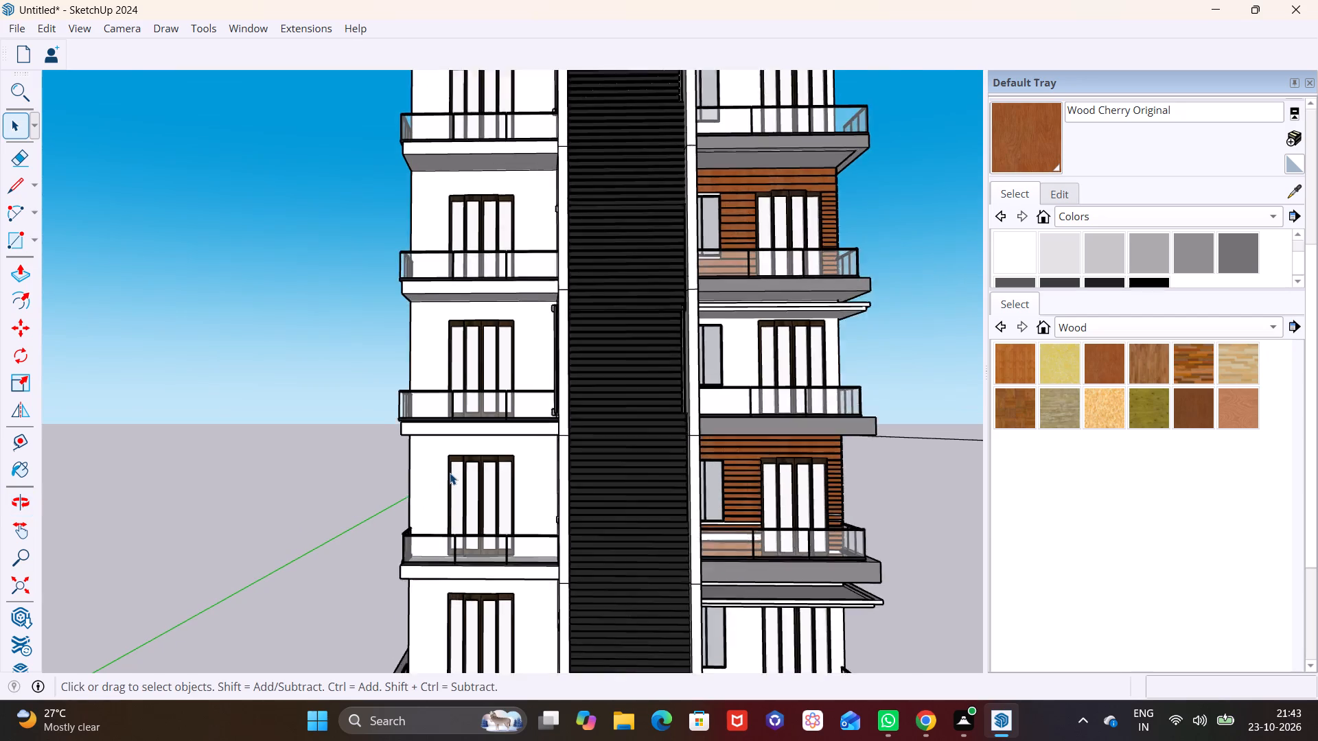
scroll(450, 473, up, 2)
middle_drag(450, 473, 365, 535)
shift+scroll(367, 535, up, 1)
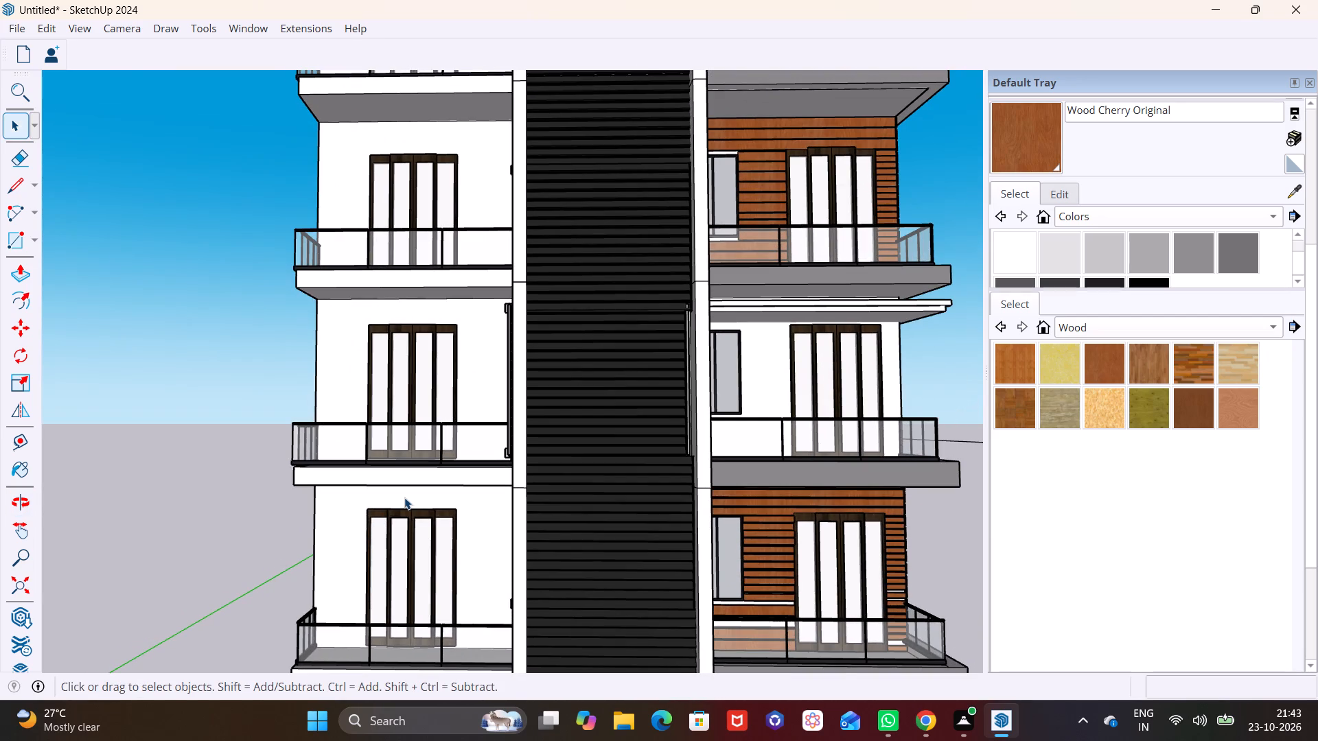
scroll(404, 497, down, 3)
shift+middle_drag(411, 493, 369, 497)
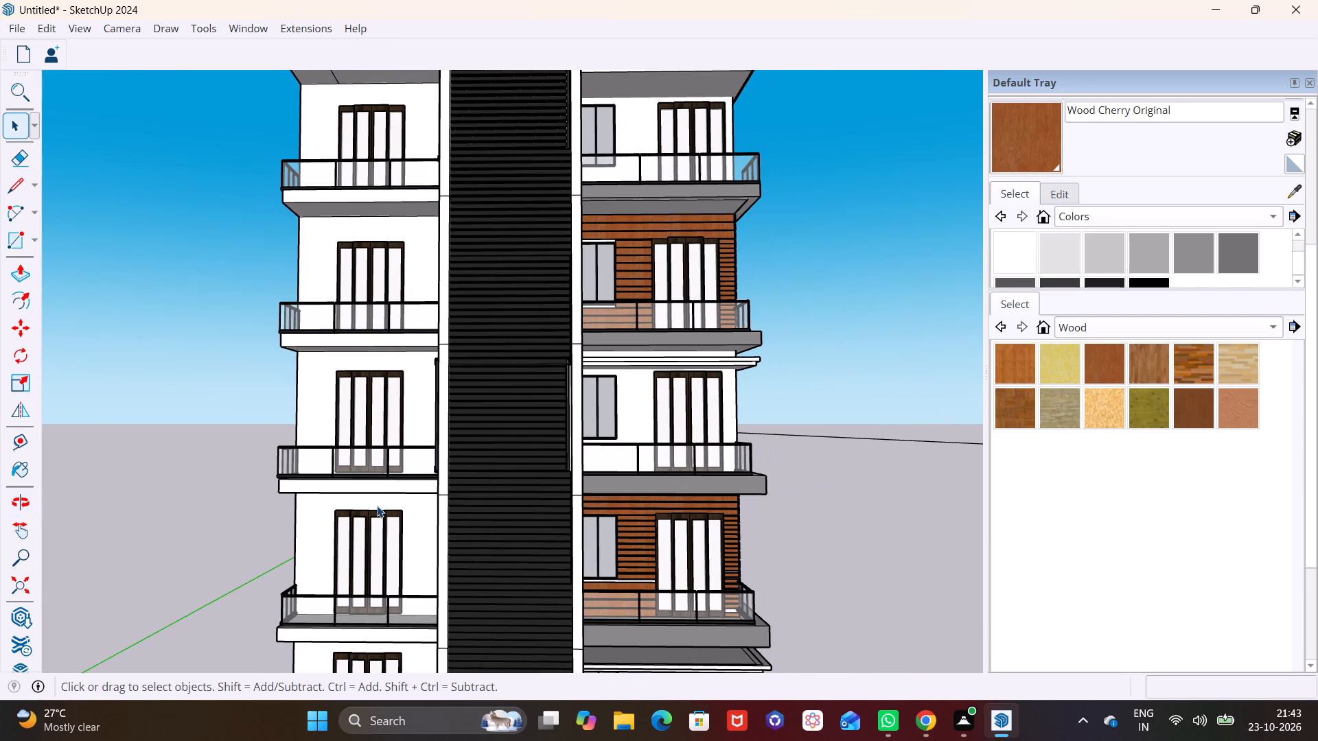
scroll(376, 410, down, 8)
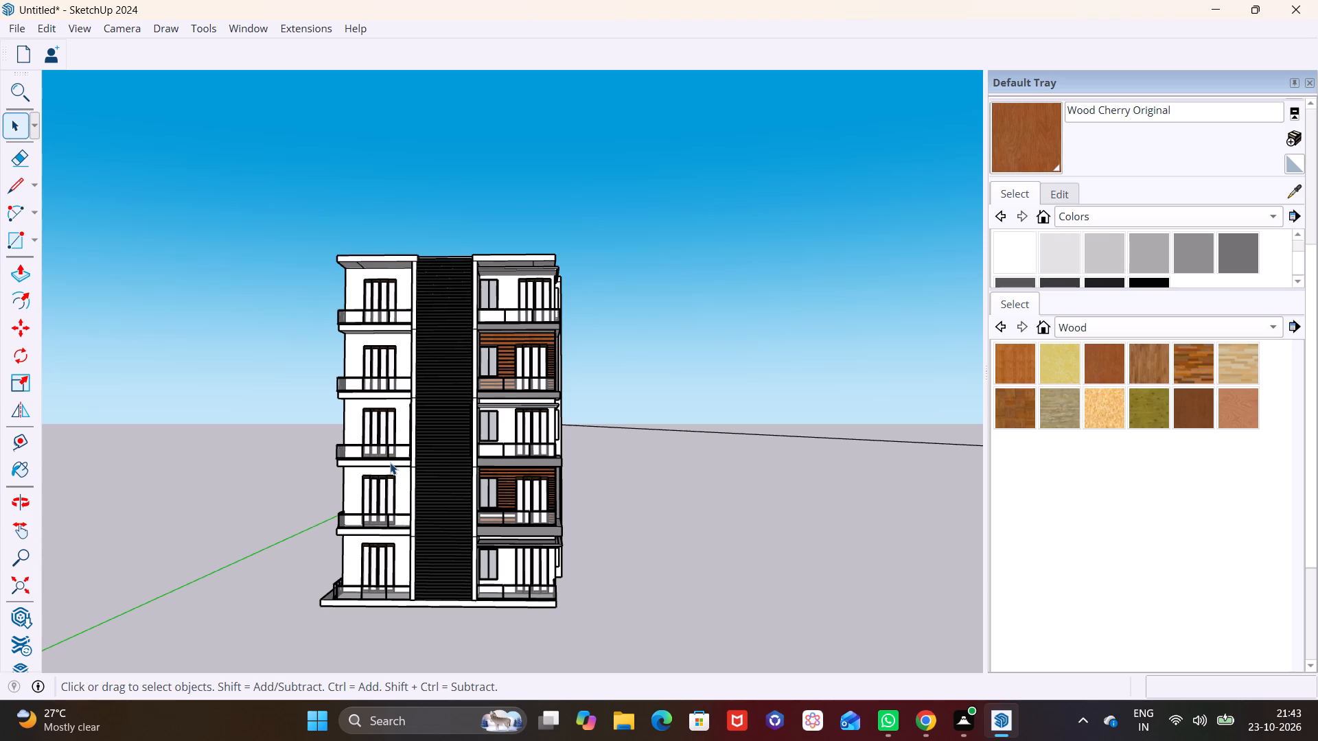
scroll(389, 462, down, 2)
middle_drag(376, 467, 346, 479)
scroll(378, 467, up, 9)
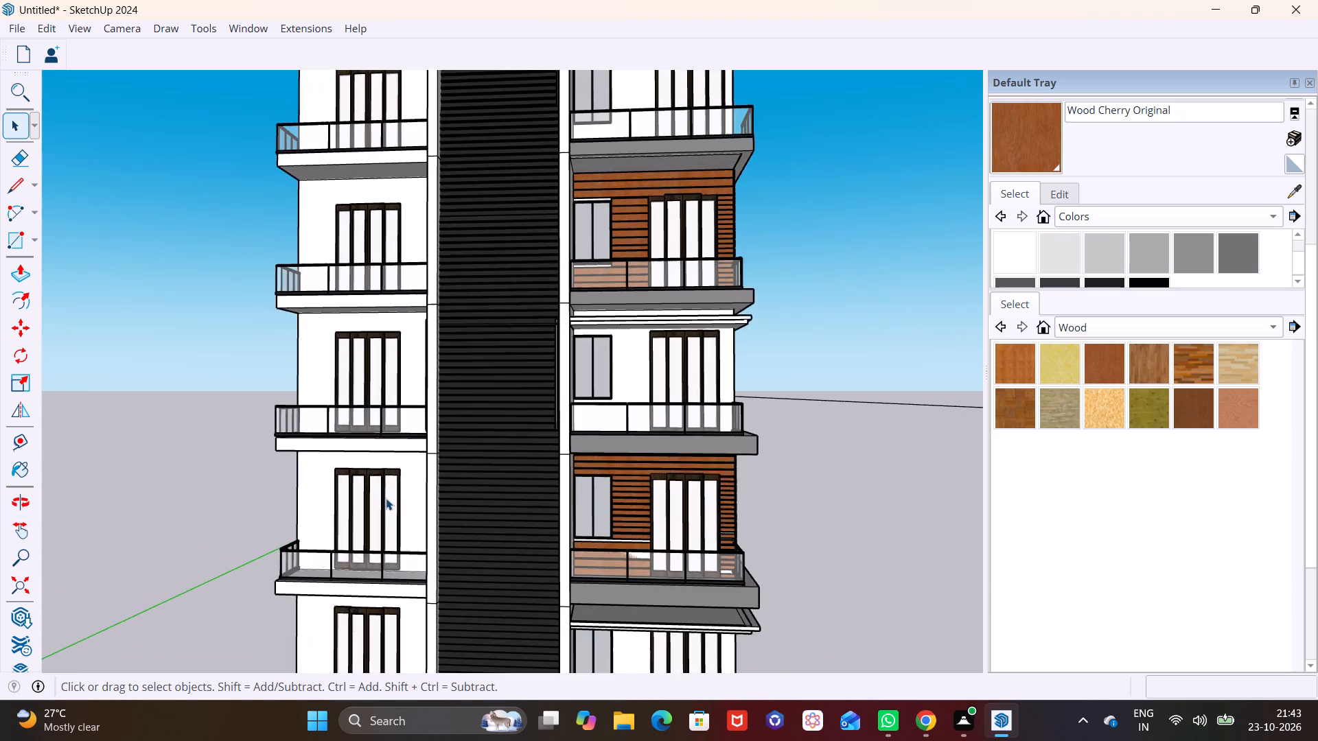
middle_drag(384, 499, 194, 567)
scroll(282, 532, down, 2)
middle_drag(378, 534, 437, 459)
scroll(389, 519, up, 1)
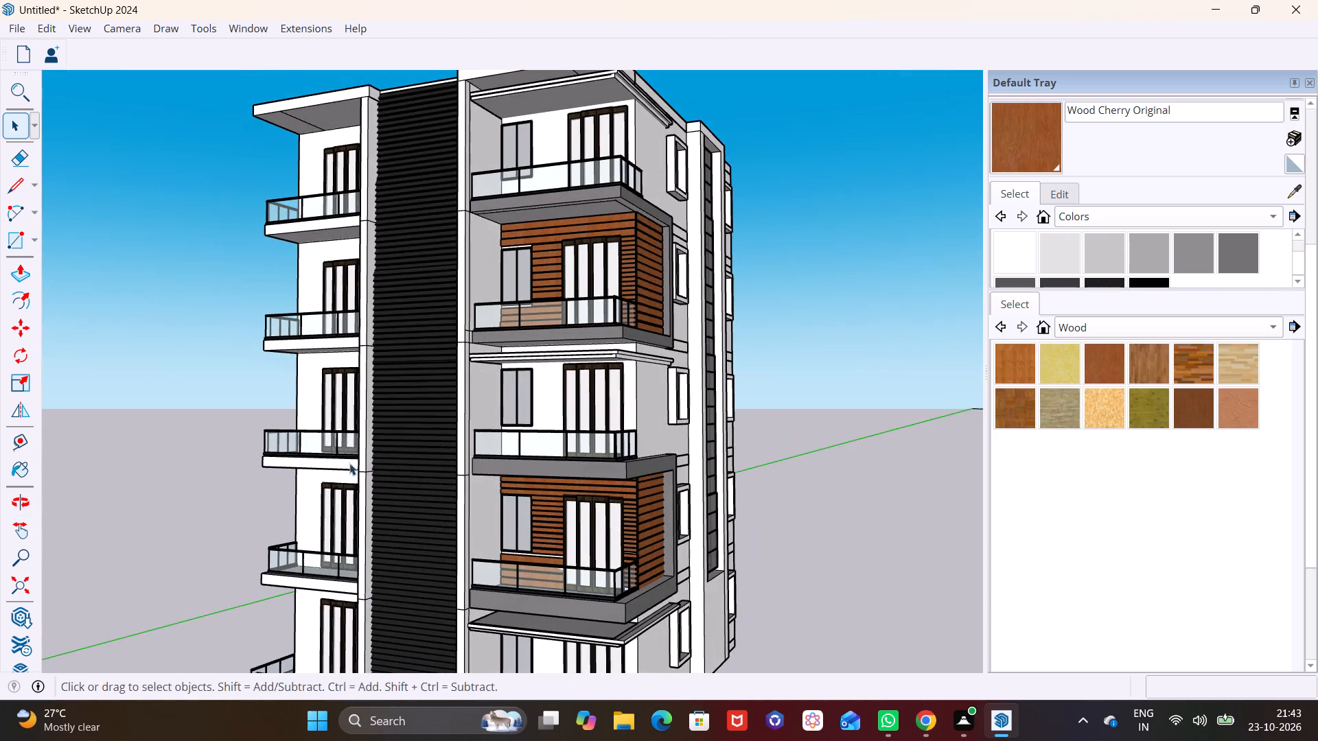
middle_drag(349, 463, 410, 286)
scroll(349, 463, up, 1)
middle_drag(338, 357, 548, 287)
Push/Pull the underside of the second balcony slab above the base slightly downward on the facade's all-white side.
click(537, 392)
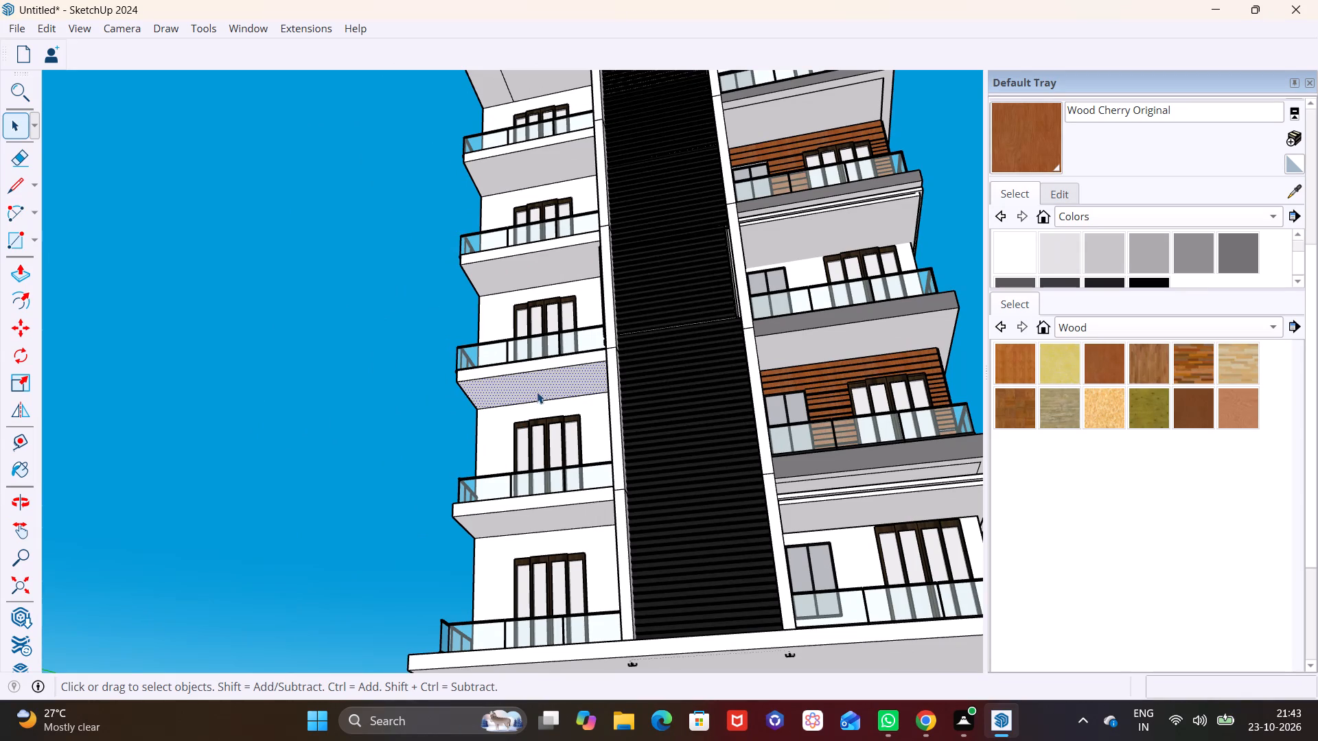
click(22, 278)
click(486, 379)
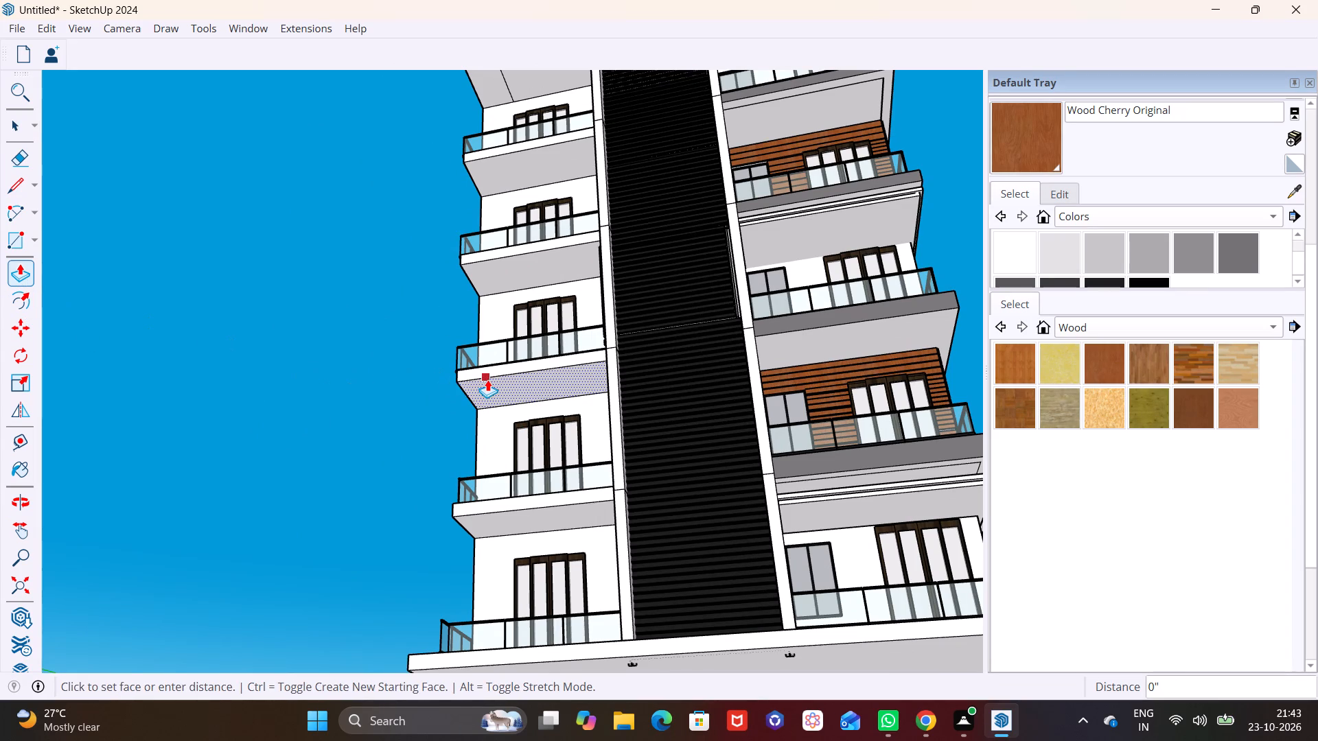
click(488, 383)
key(space)
Push/Pull the underside of the first balcony slab above the base slightly downward on the all-white side.
click(535, 513)
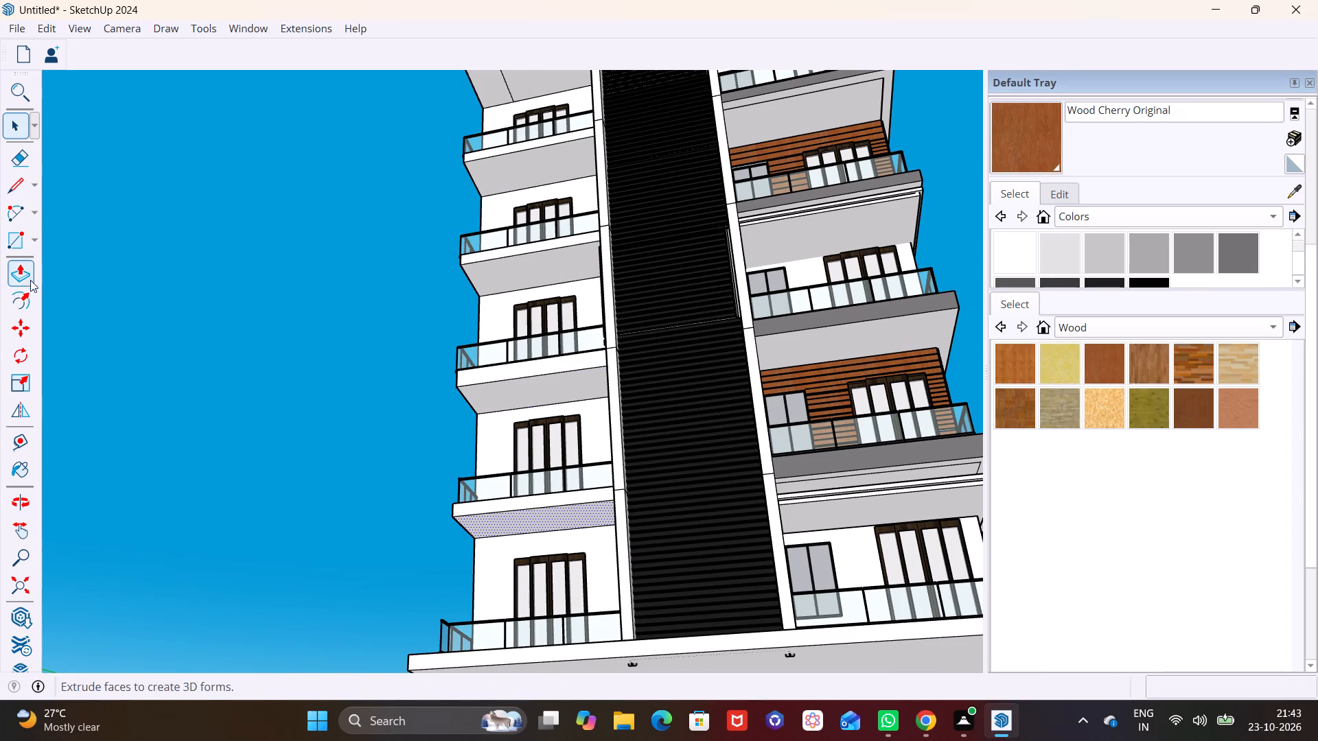
click(21, 274)
click(509, 521)
click(512, 528)
key(space)
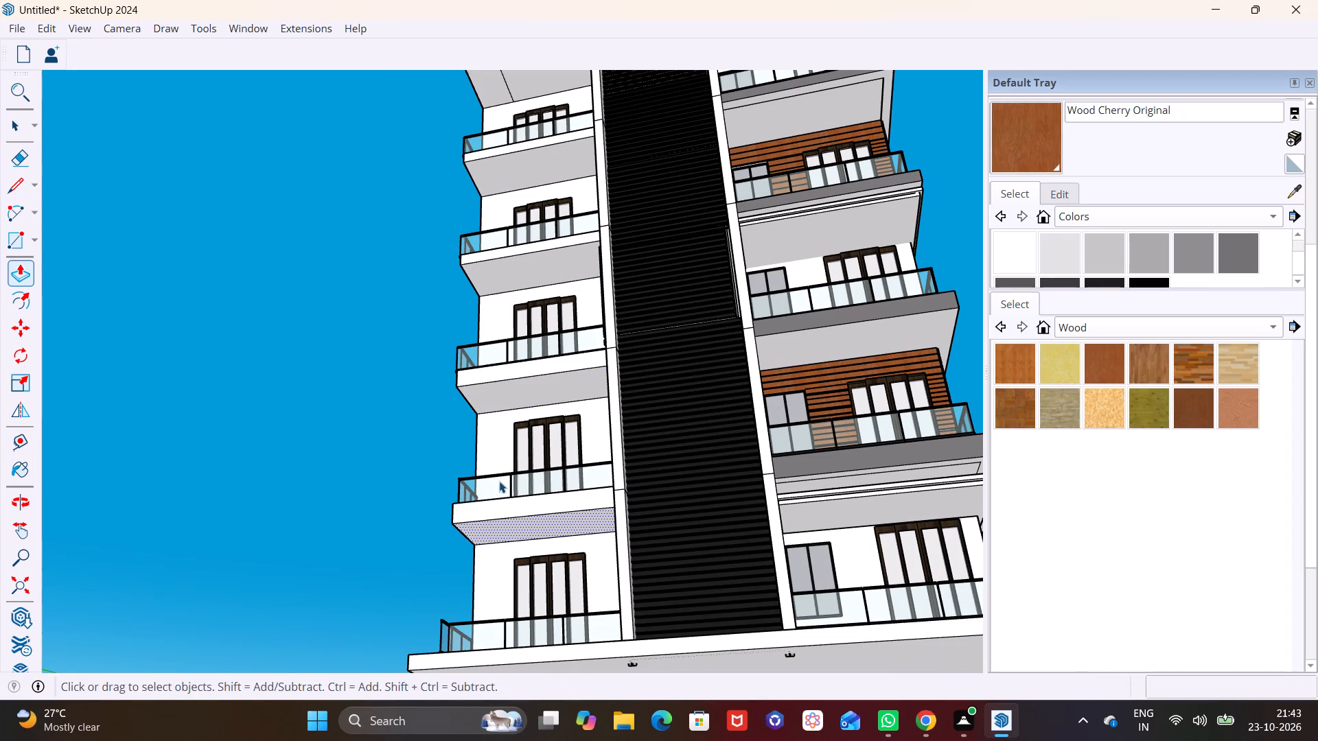
Push/Pull the underside of the third balcony slab above the base slightly downward on the all-white side.
middle_drag(508, 290, 456, 471)
click(471, 456)
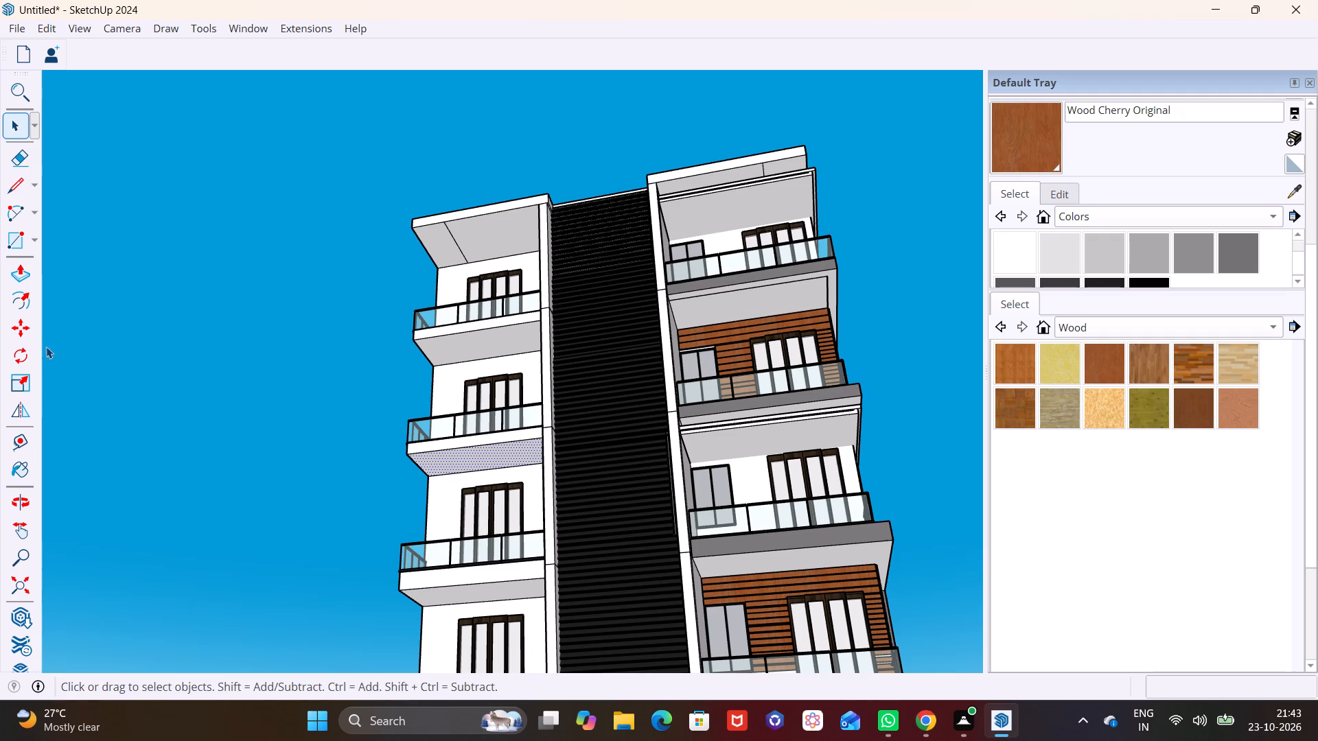
click(19, 277)
click(451, 454)
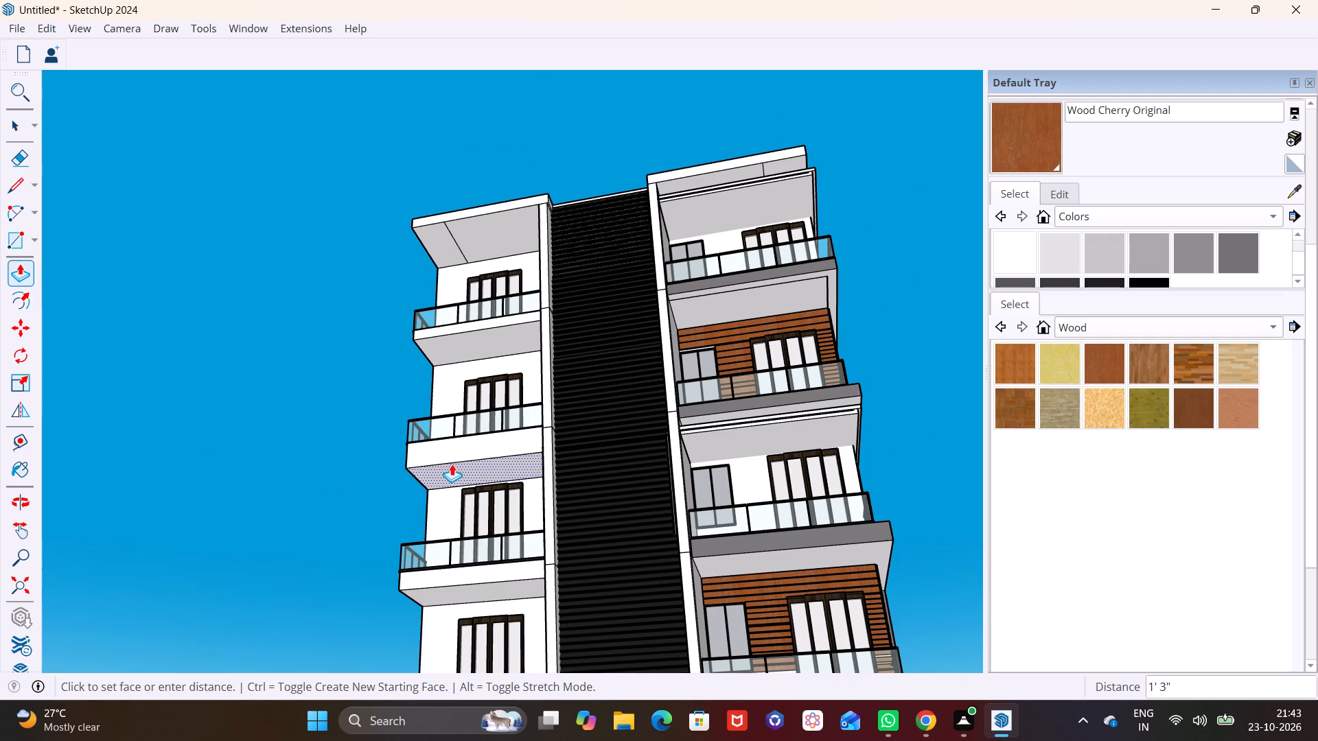
click(452, 454)
key(space)
Push/Pull the underside of the topmost balcony slab slightly downward on the all-white side.
click(463, 331)
click(466, 340)
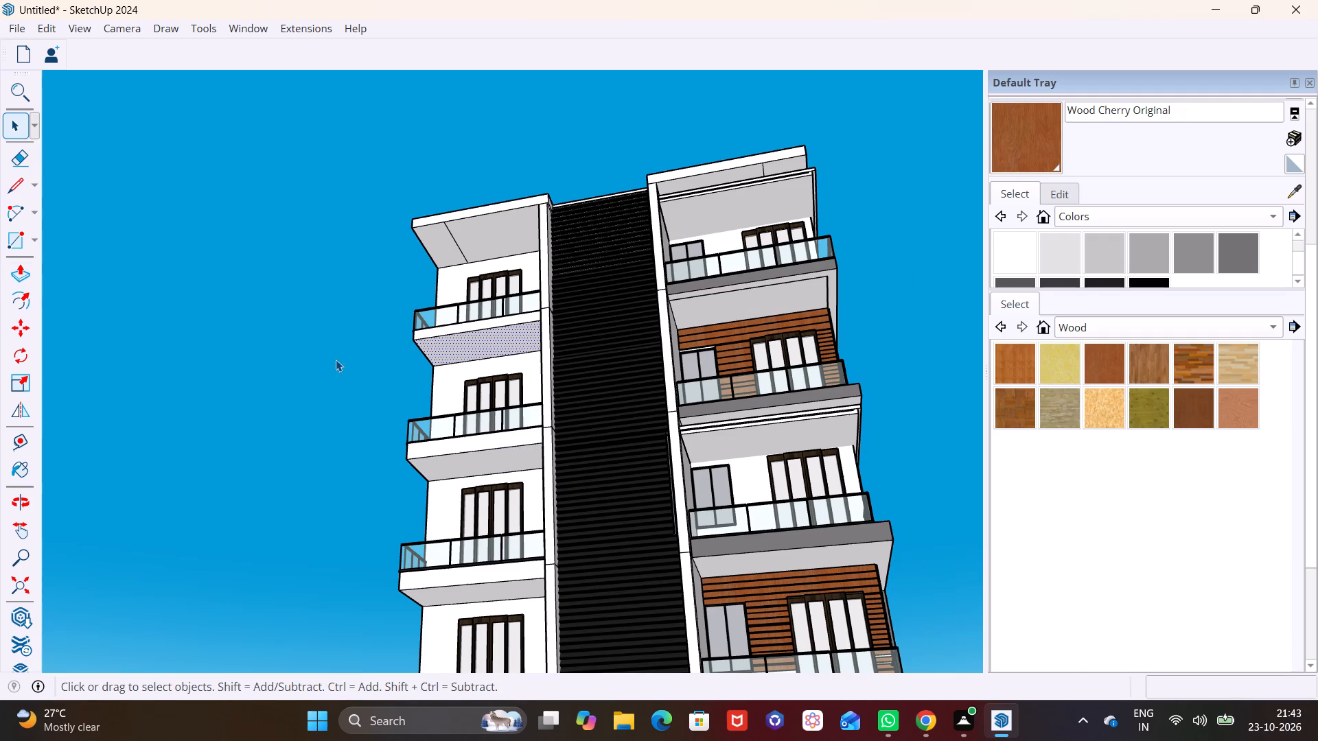
click(20, 272)
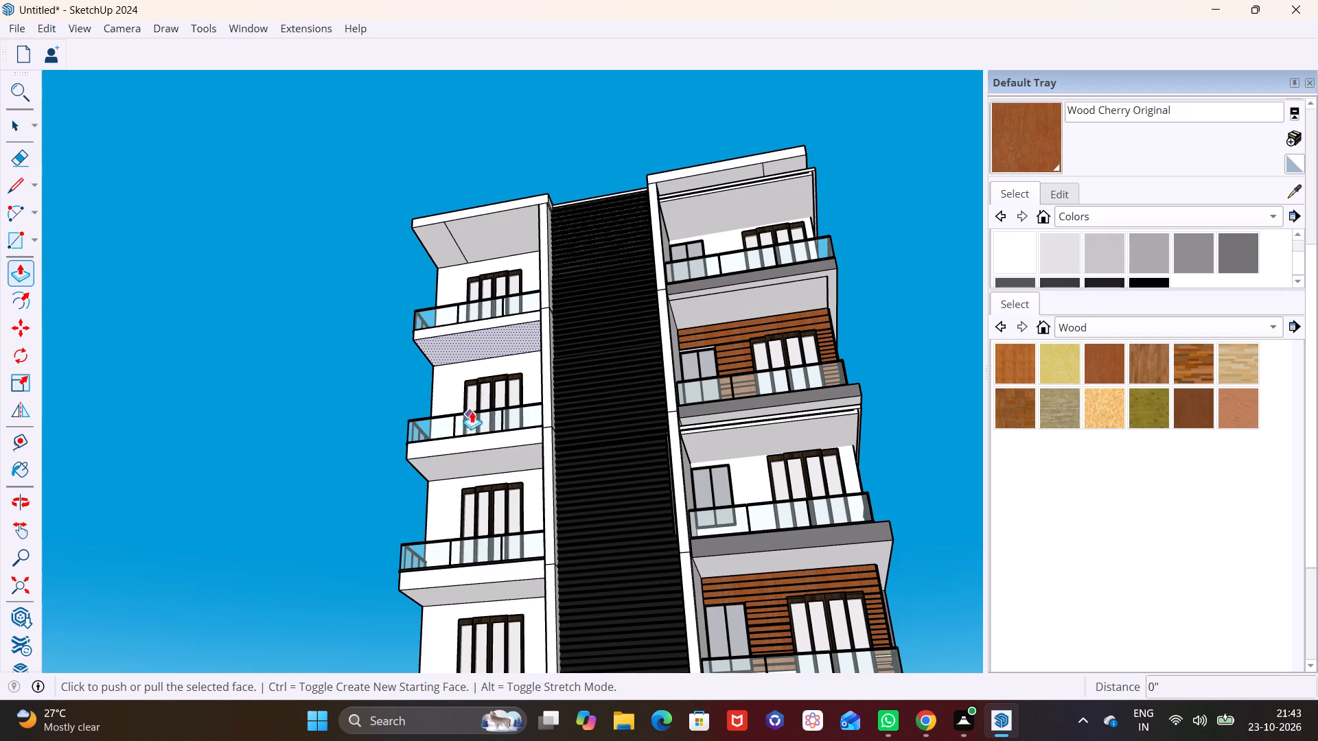
click(473, 346)
click(473, 349)
key(space)
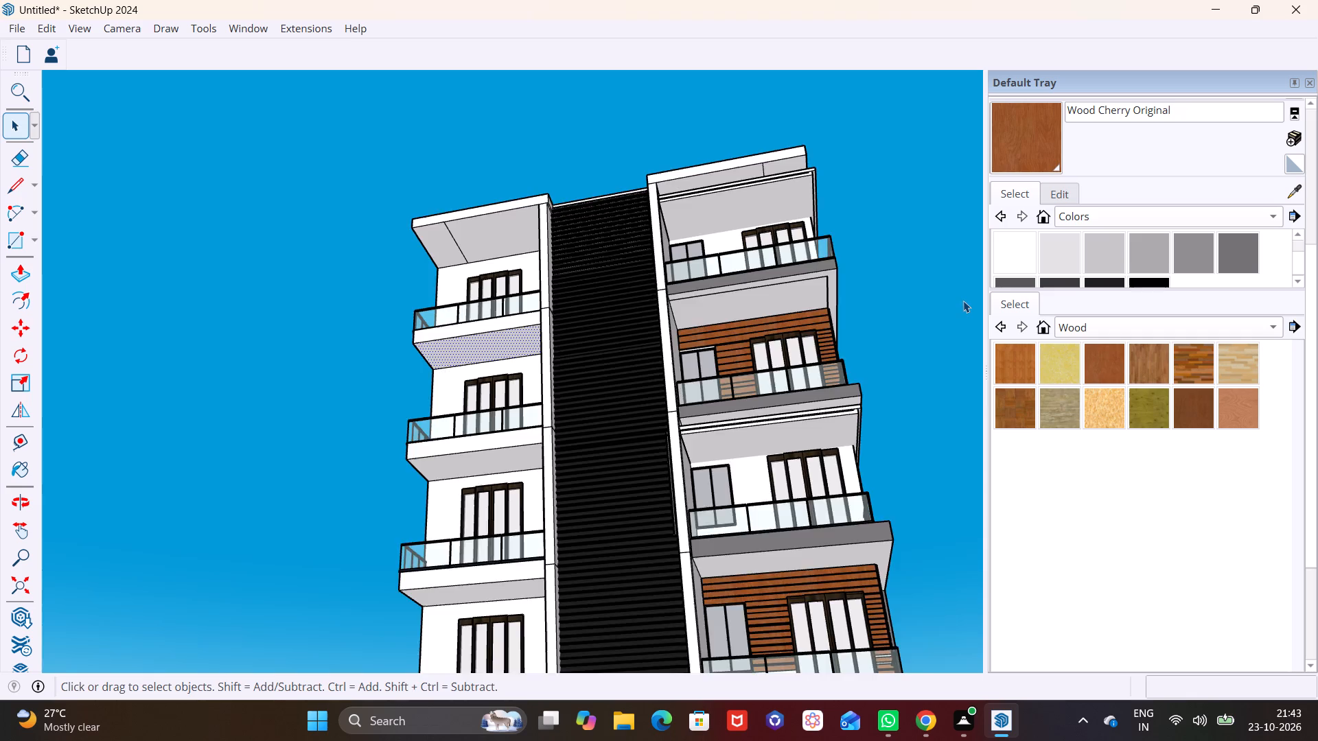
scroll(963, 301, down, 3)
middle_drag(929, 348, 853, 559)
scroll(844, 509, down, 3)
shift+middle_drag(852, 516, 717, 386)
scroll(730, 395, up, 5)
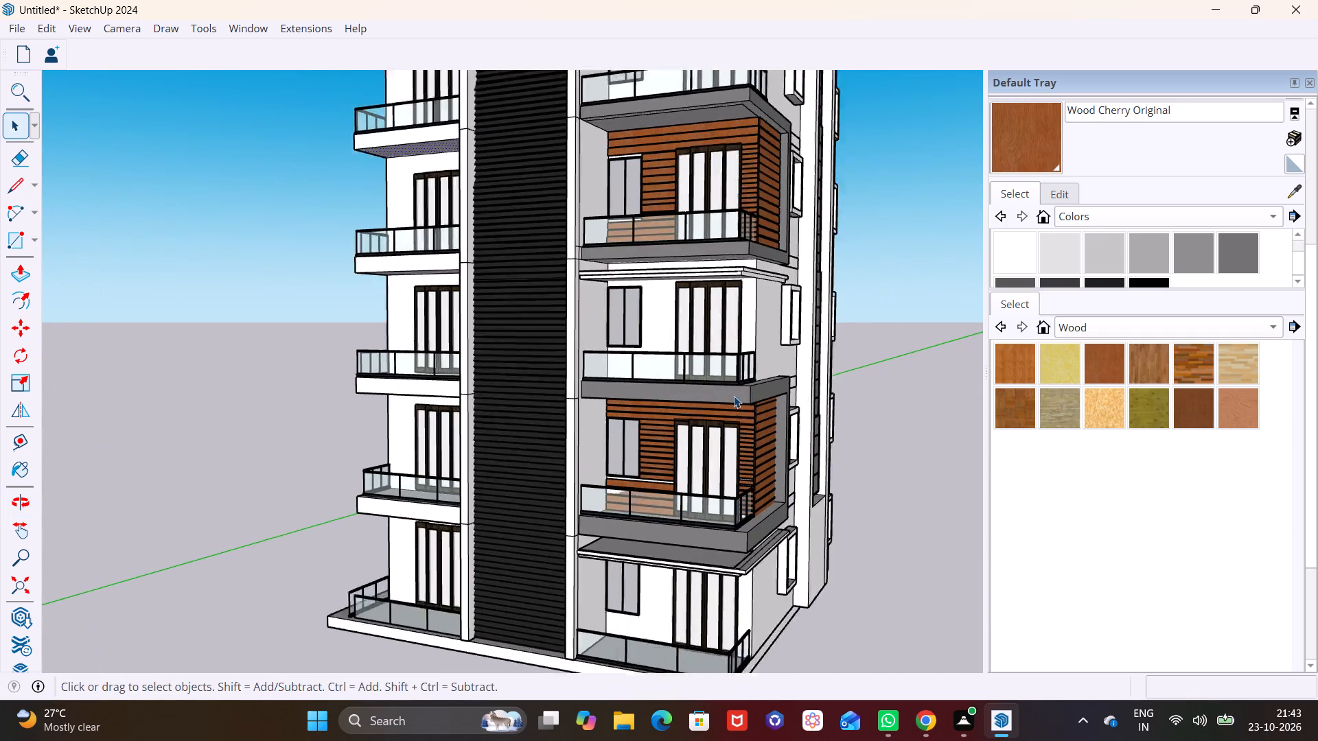
Sample Color M05 from the grey balcony frame and paint the four balcony slab fronts above the base on the all-white side.
scroll(734, 396, up, 2)
click(1301, 191)
click(780, 388)
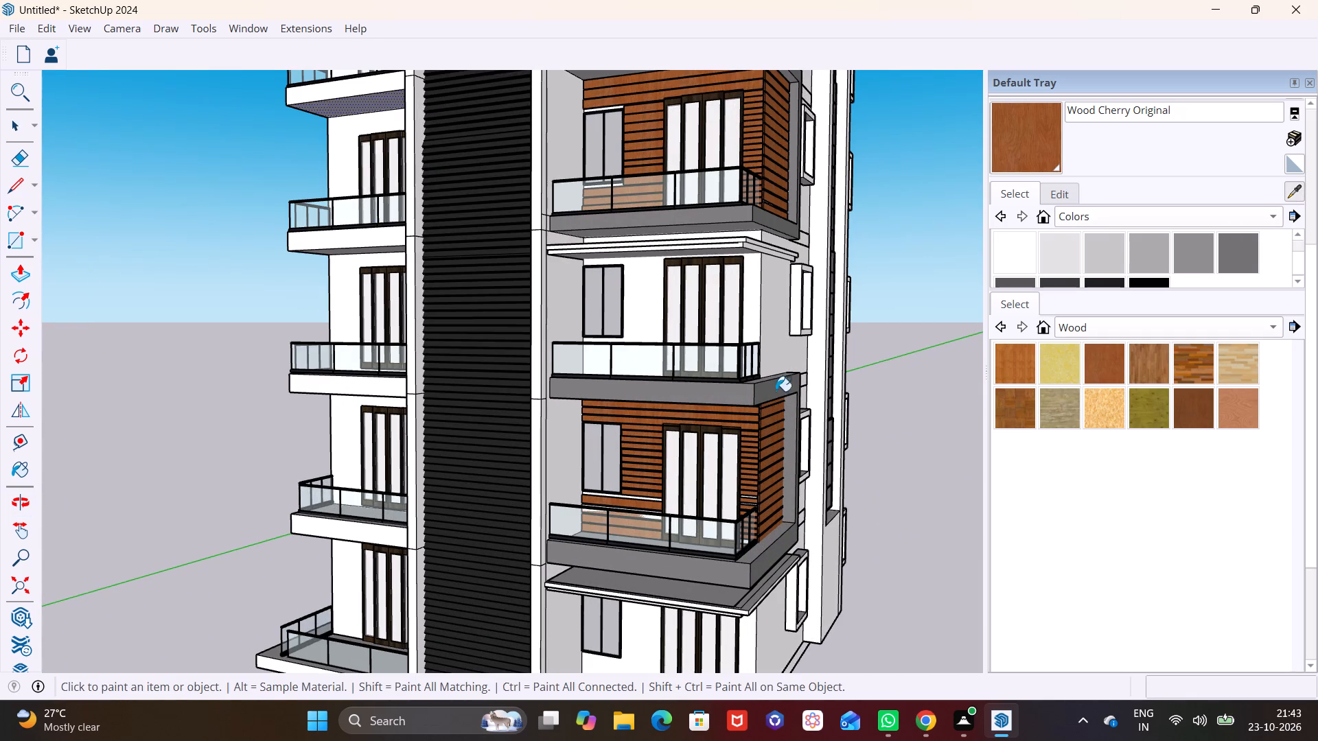
click(338, 524)
click(358, 387)
shift+middle_drag(354, 338, 359, 362)
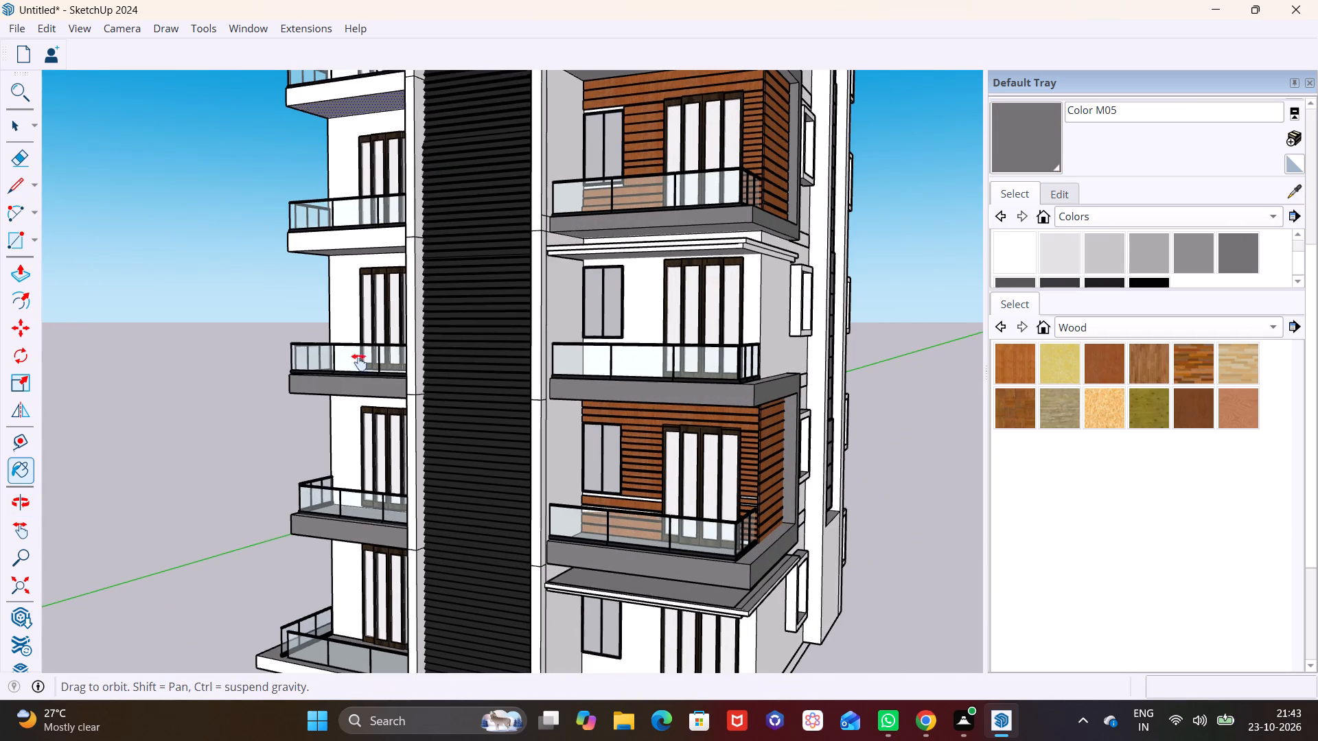
shift+middle_drag(359, 362, 410, 532)
click(421, 452)
click(435, 296)
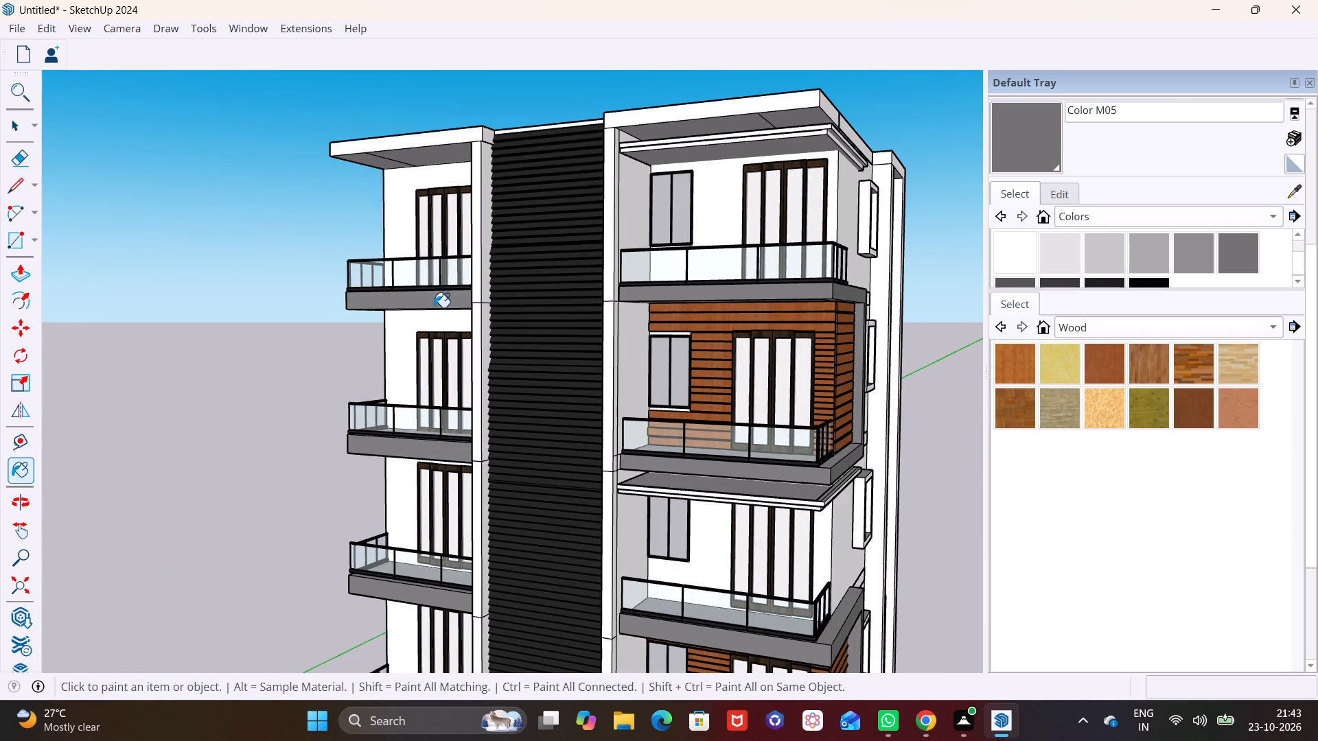
scroll(489, 421, down, 9)
shift+middle_drag(517, 515, 426, 418)
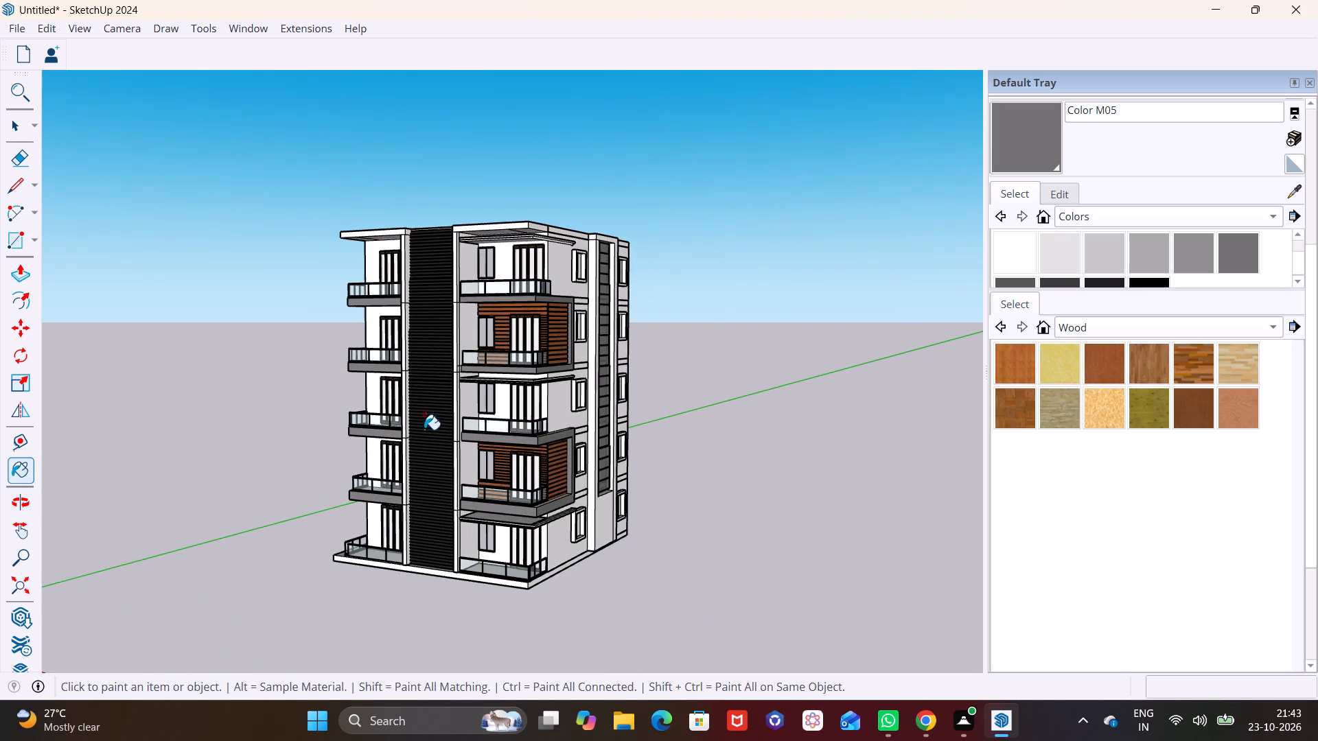
key(space)
click(716, 466)
Push/Pull the top face of the projecting roof slab on the all-white side upward by about 8 inches.
scroll(563, 498, down, 2)
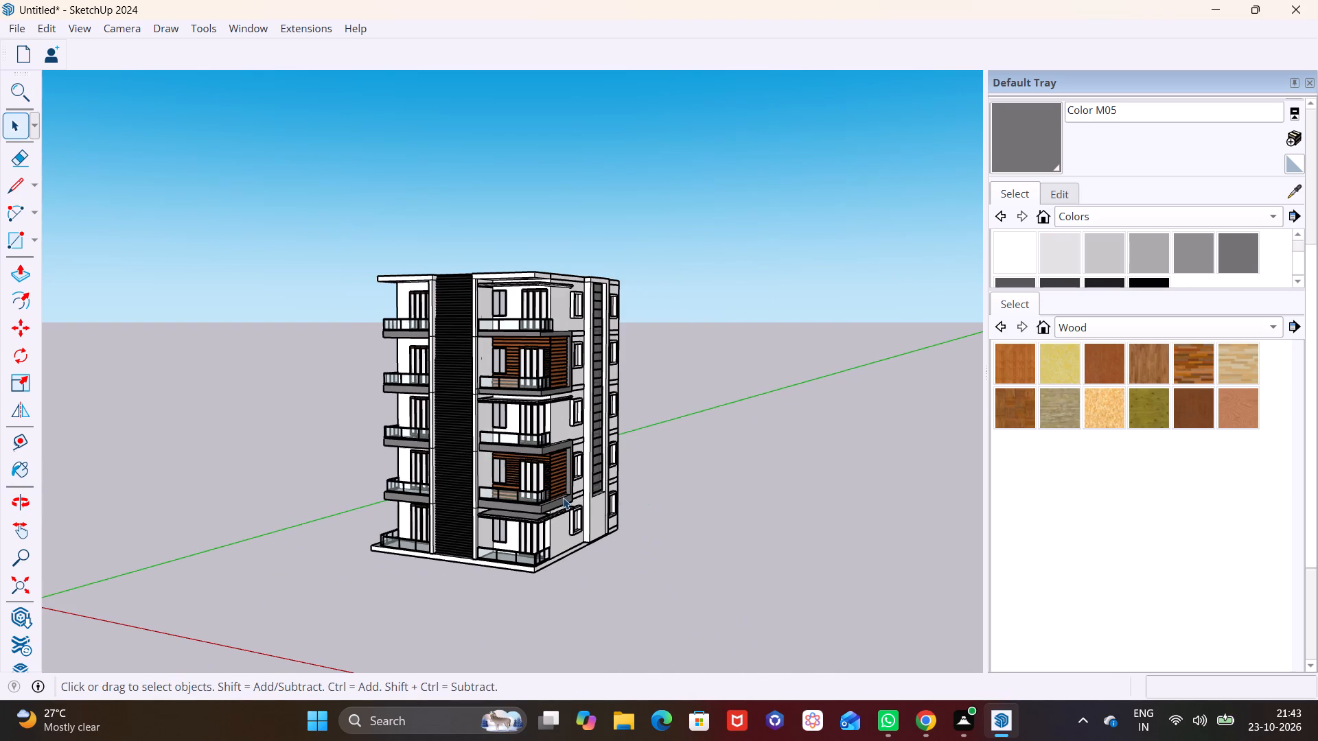
shift+middle_drag(531, 434, 507, 609)
middle_drag(487, 495, 488, 627)
scroll(452, 481, up, 4)
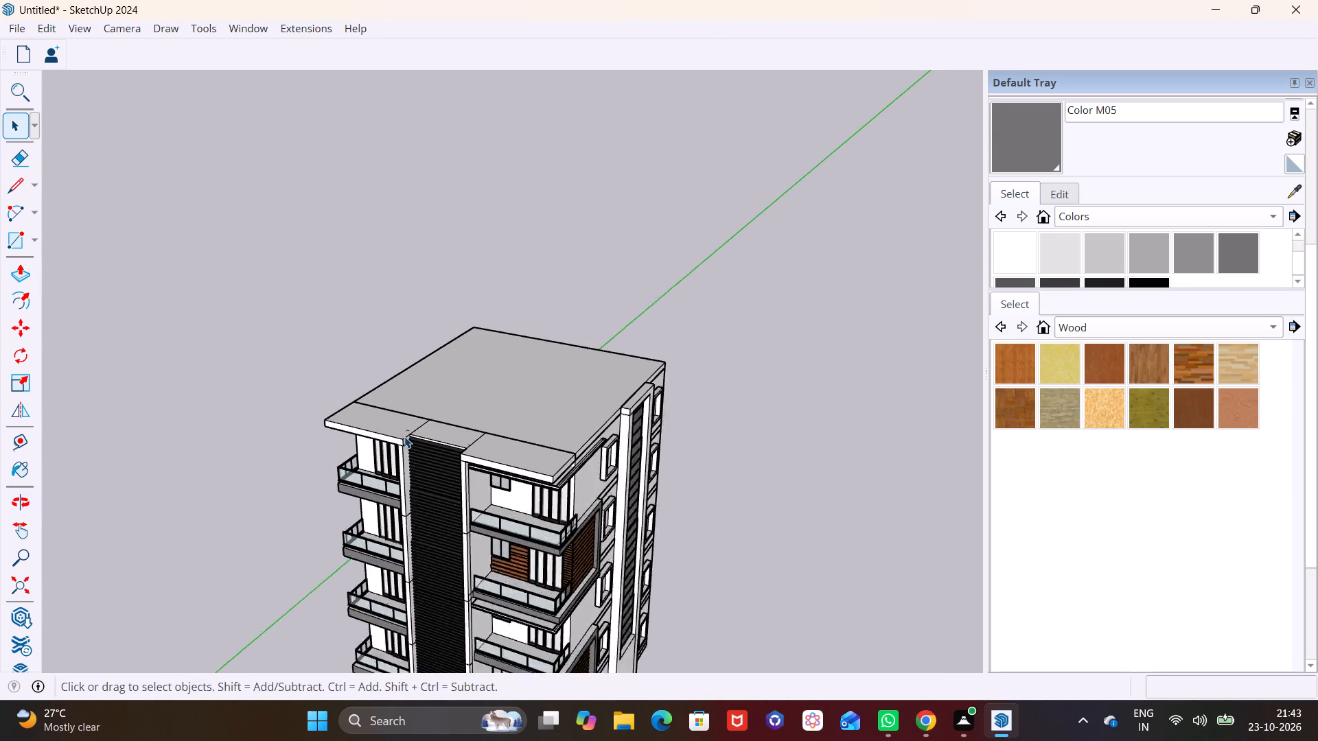
scroll(404, 436, up, 7)
middle_drag(412, 440, 497, 291)
scroll(441, 364, up, 3)
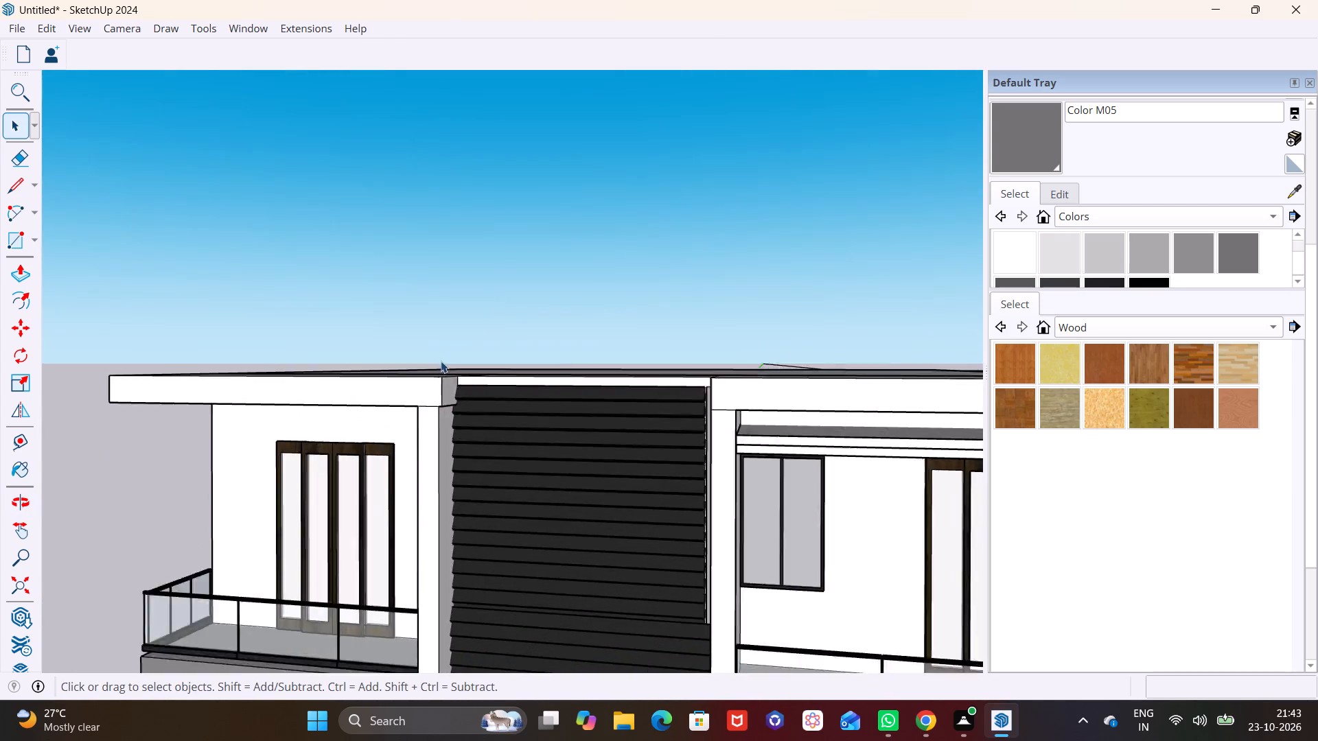
scroll(441, 361, up, 2)
middle_drag(487, 373, 486, 493)
shift+middle_drag(559, 496, 512, 394)
scroll(521, 406, down, 3)
scroll(552, 450, up, 1)
scroll(553, 450, down, 3)
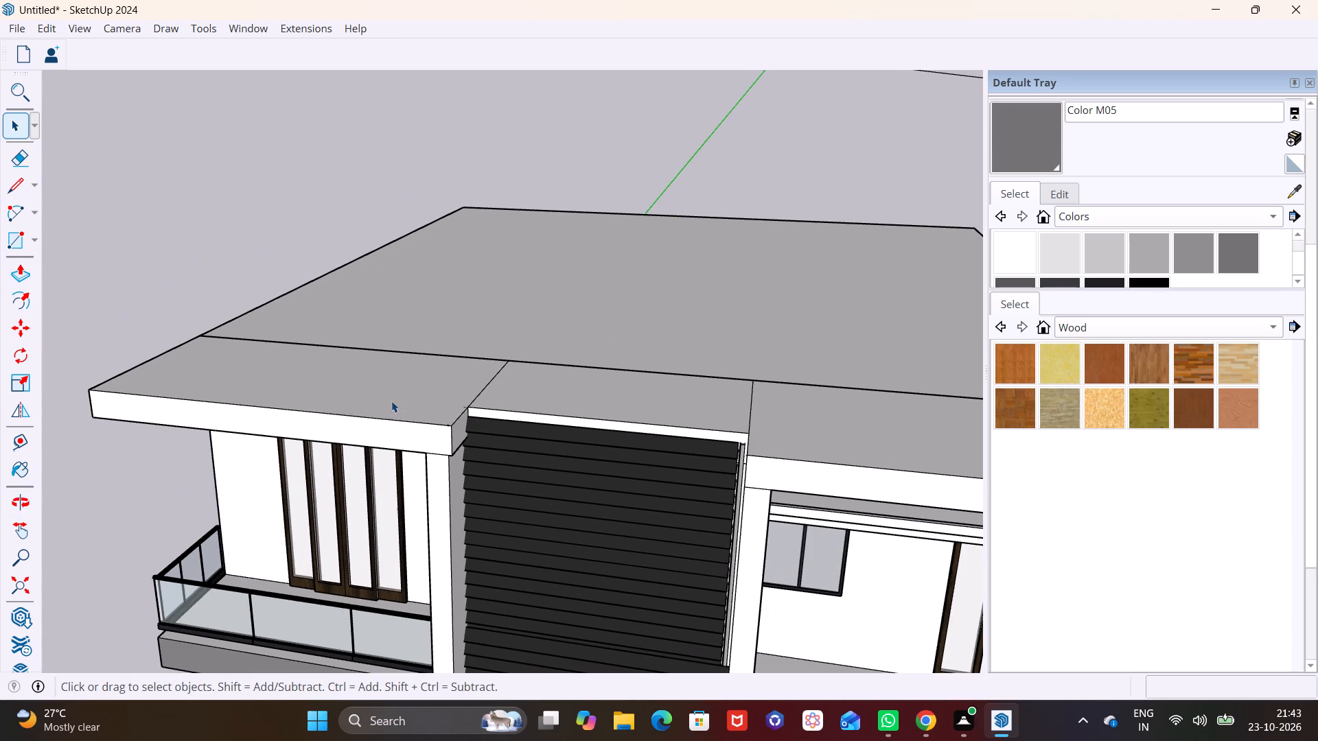
click(391, 400)
click(25, 274)
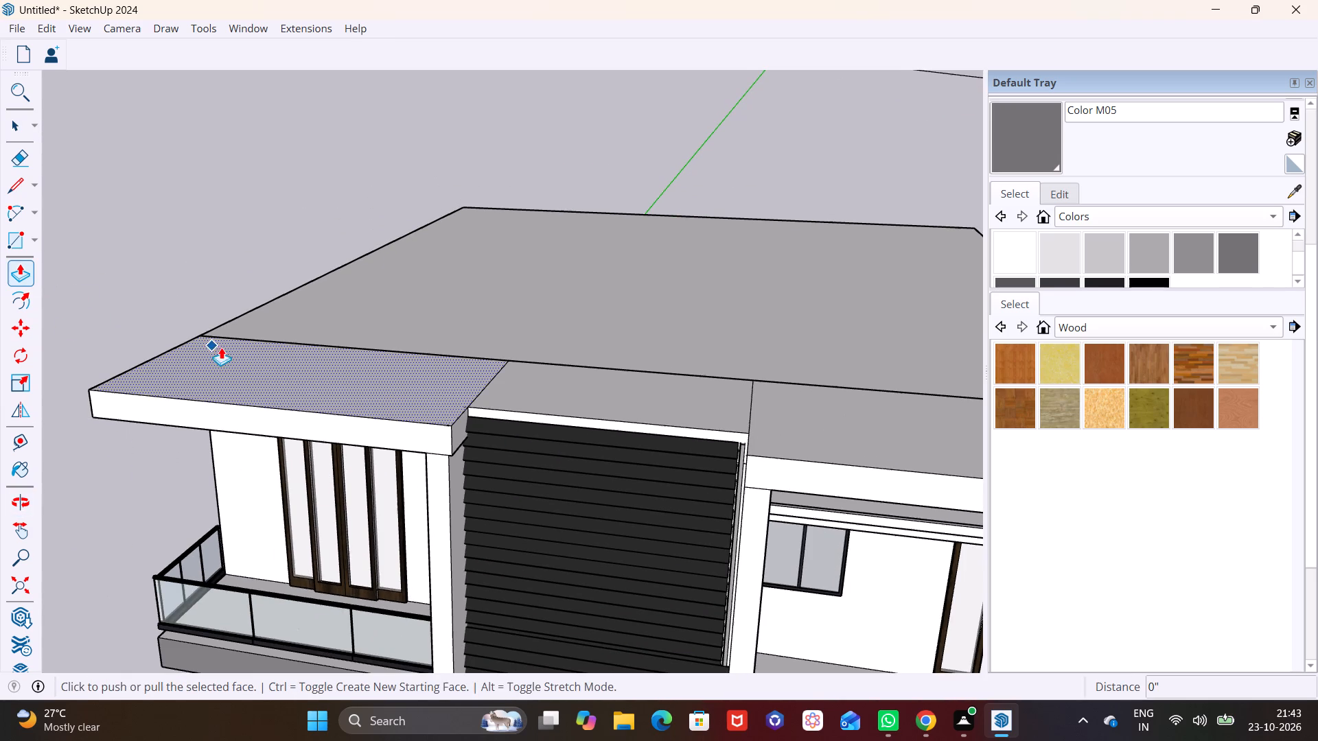
click(320, 384)
click(321, 365)
key(space)
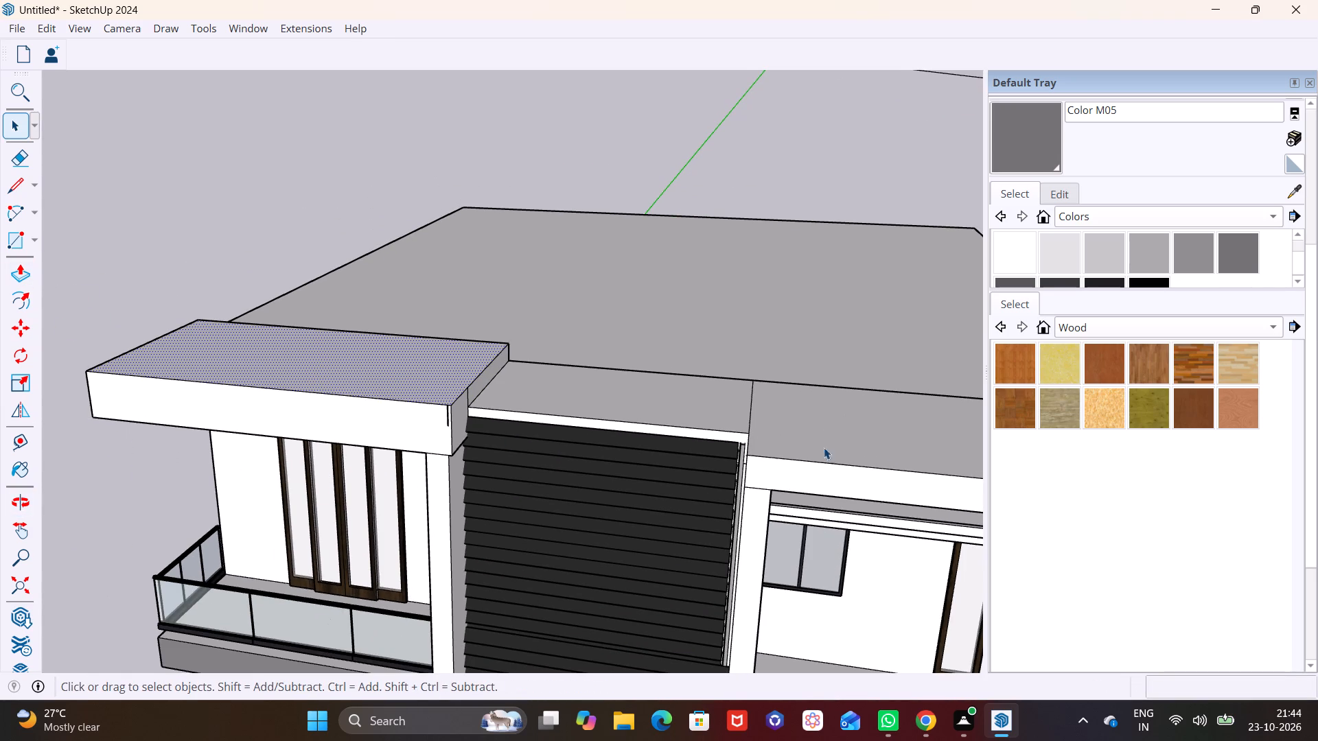
Push/Pull the top of the roof slab above the wood-clad balconies upward to match the other slab, 8 1/16".
click(831, 445)
click(27, 273)
click(800, 411)
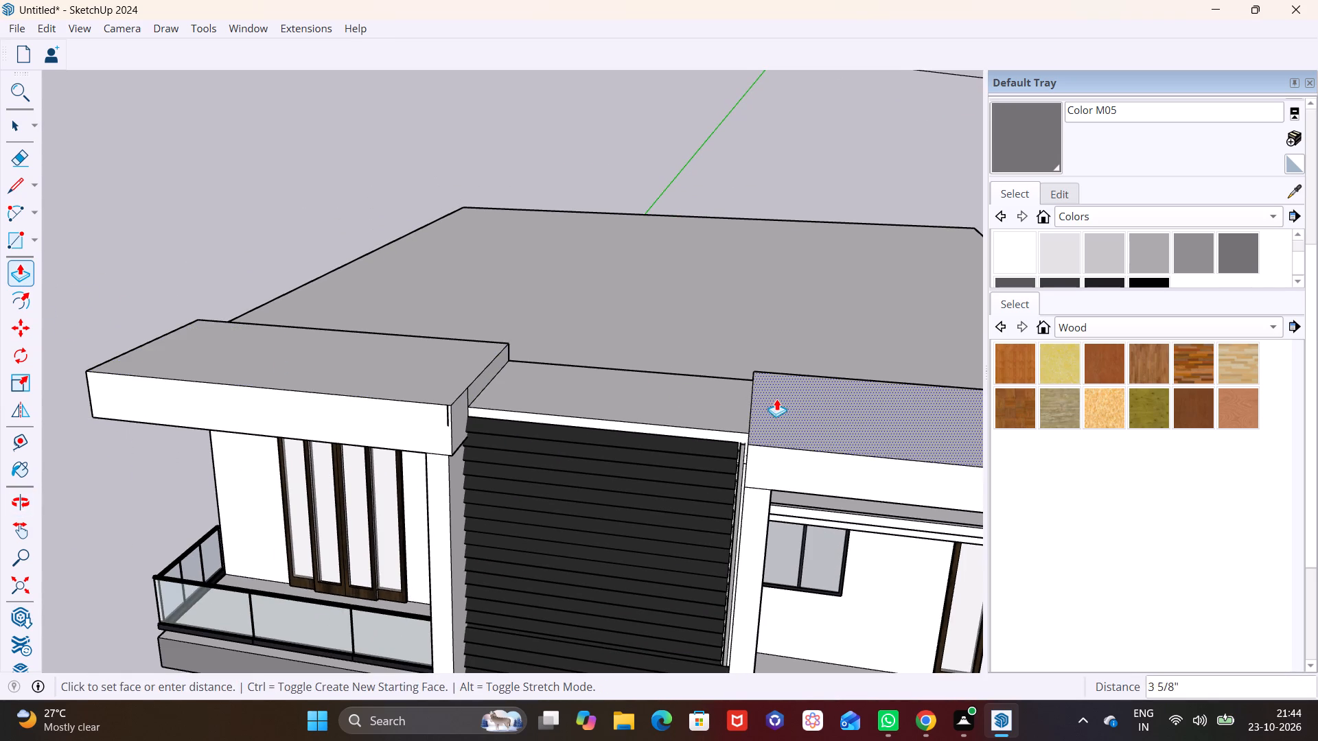
click(478, 373)
Draw a rectangle strip about 1' 6 1/2" by 35' 2 1/2" on the main roof, along the edge behind the raised front slabs.
scroll(601, 417, down, 5)
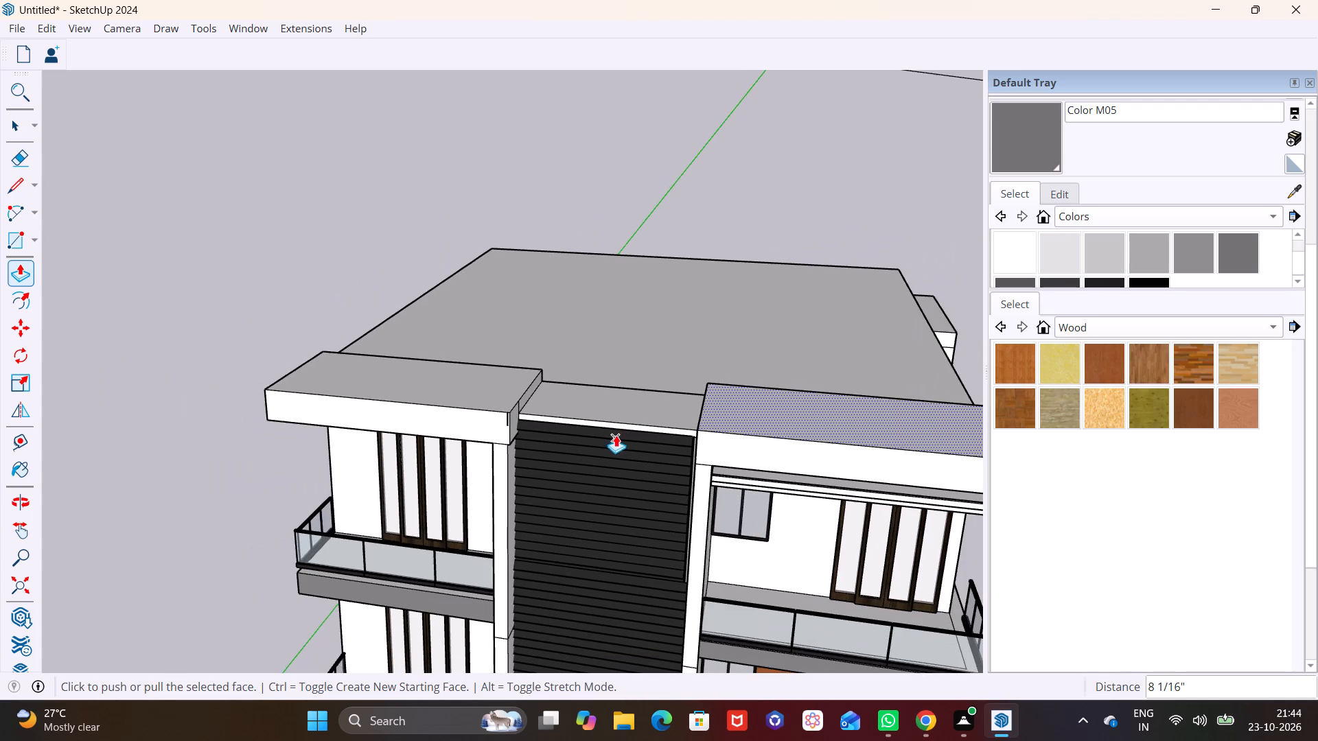
middle_drag(616, 435, 568, 279)
scroll(616, 376, down, 10)
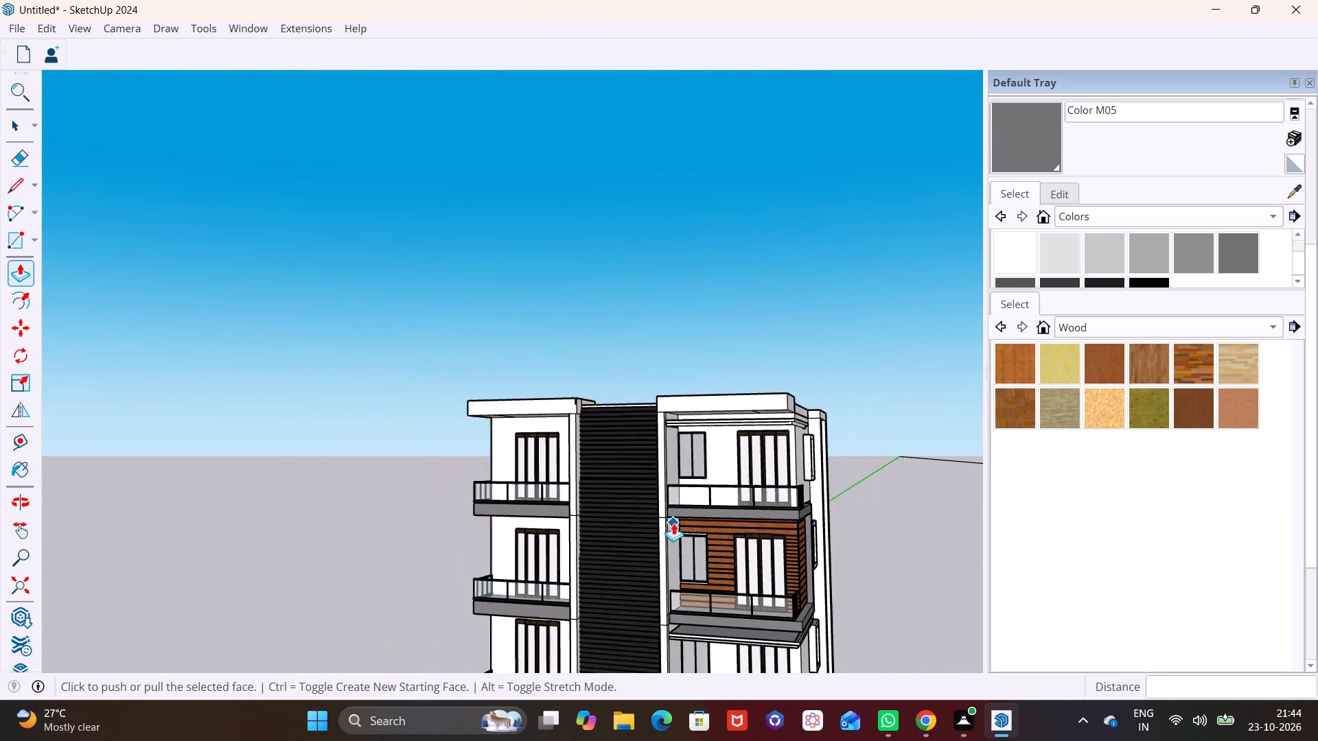
middle_drag(684, 520, 568, 509)
middle_drag(566, 427, 523, 534)
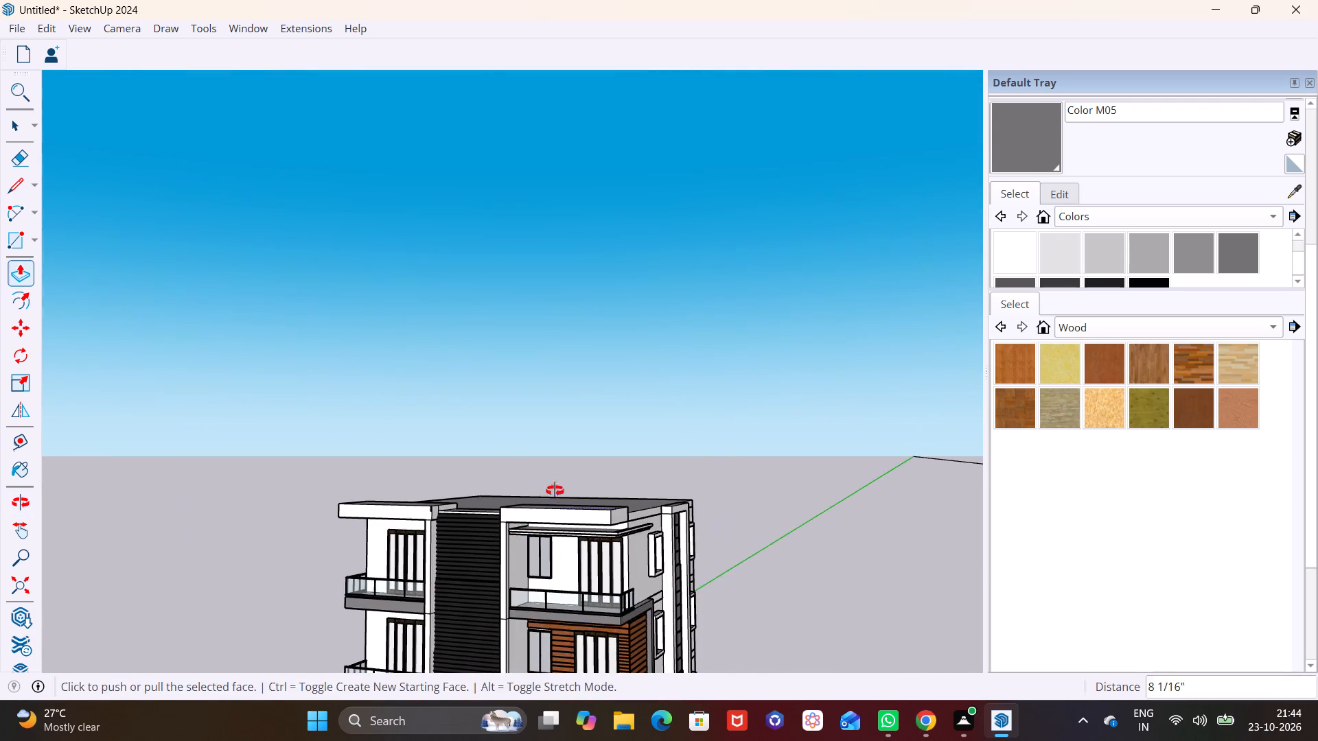
middle_drag(555, 491, 579, 653)
scroll(579, 653, down, 1)
scroll(540, 517, up, 5)
middle_drag(513, 499, 144, 527)
middle_drag(591, 508, 181, 464)
scroll(218, 431, up, 8)
click(32, 237)
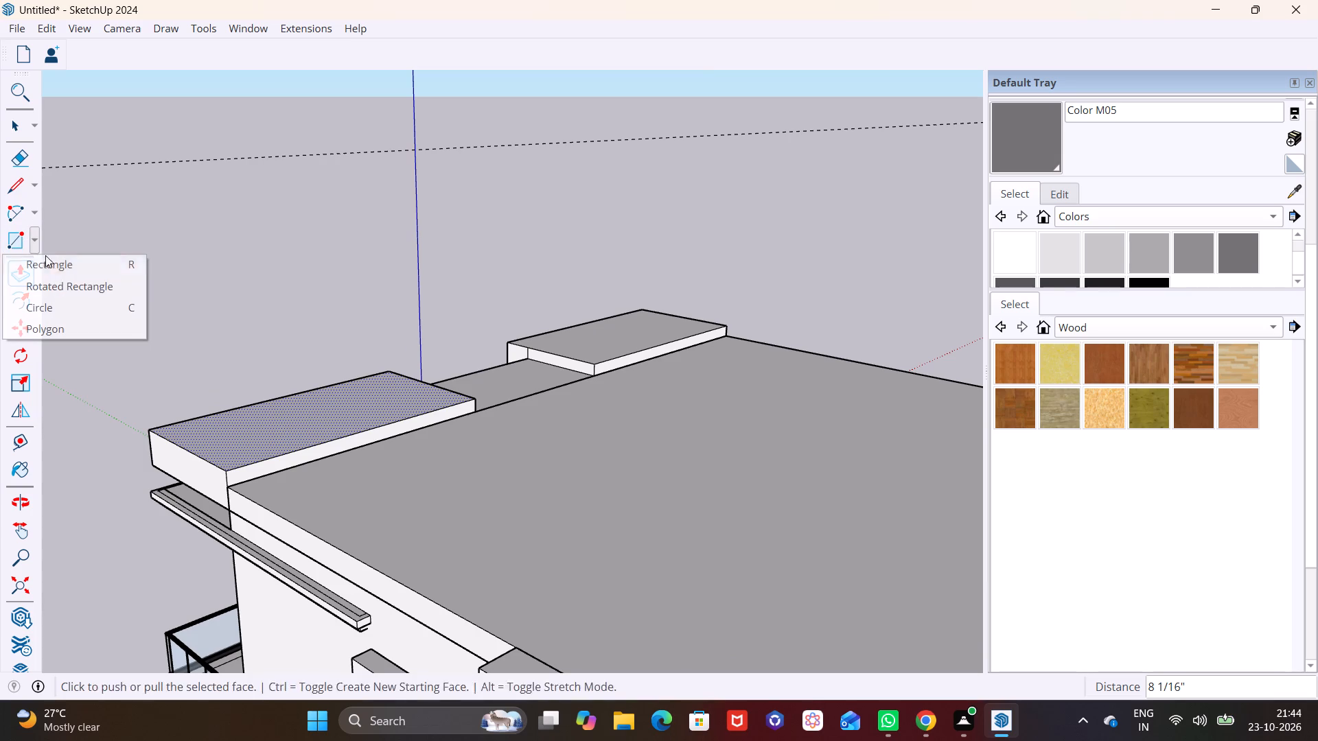
click(58, 274)
click(234, 483)
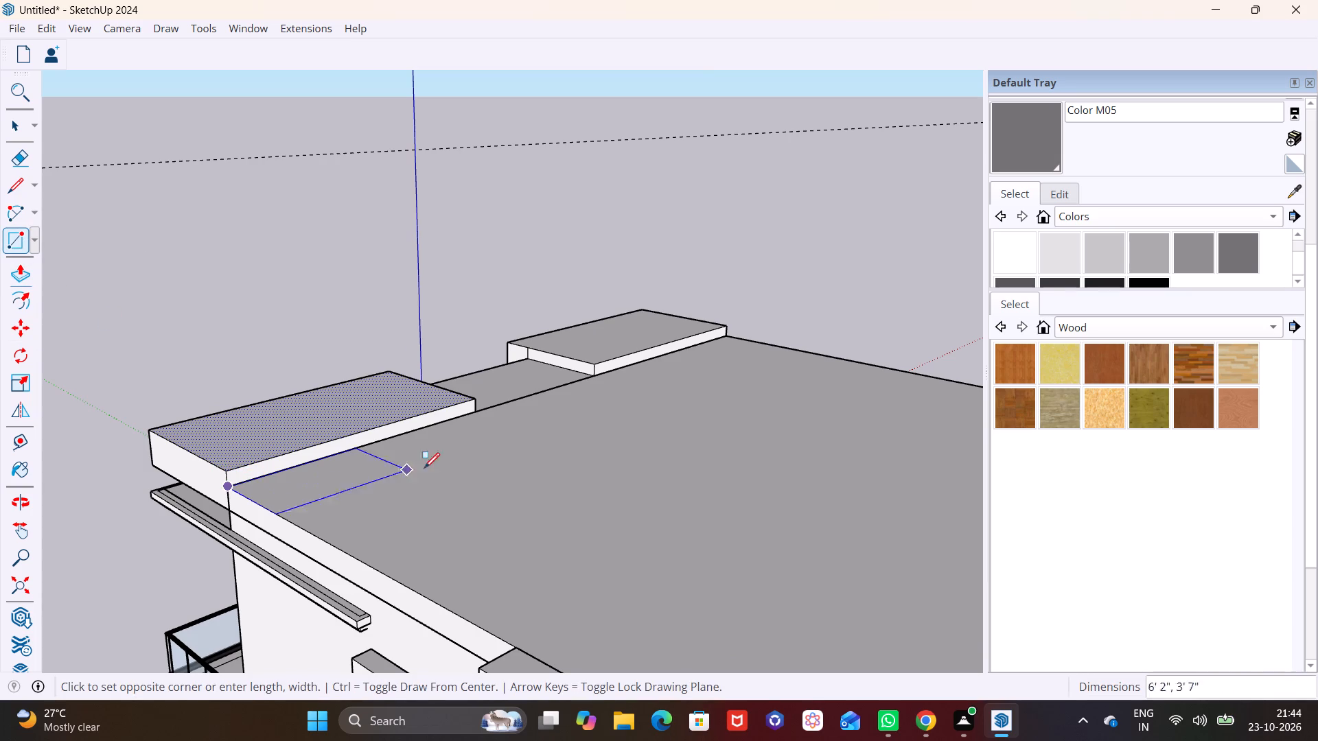
click(746, 344)
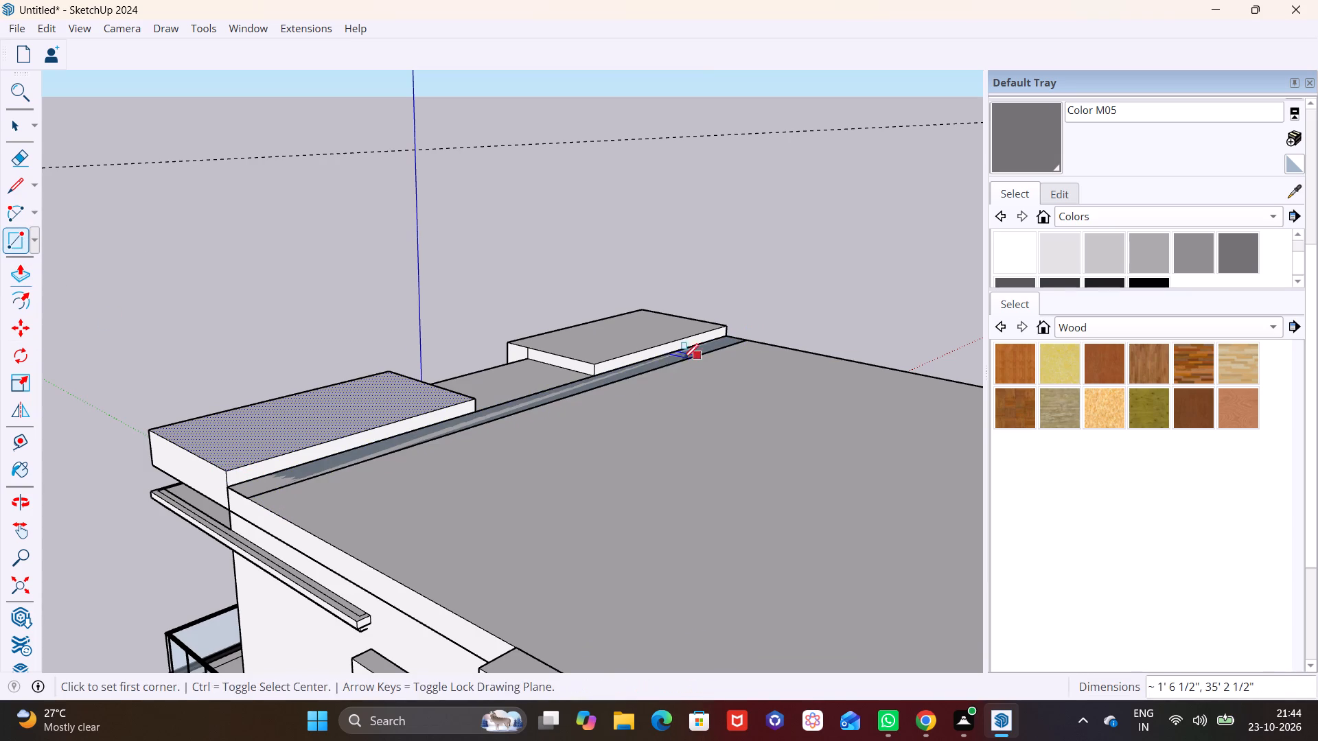
Push/Pull the roof strip upward past the raised front slabs to form a front parapet wall.
key(space)
click(609, 382)
click(21, 270)
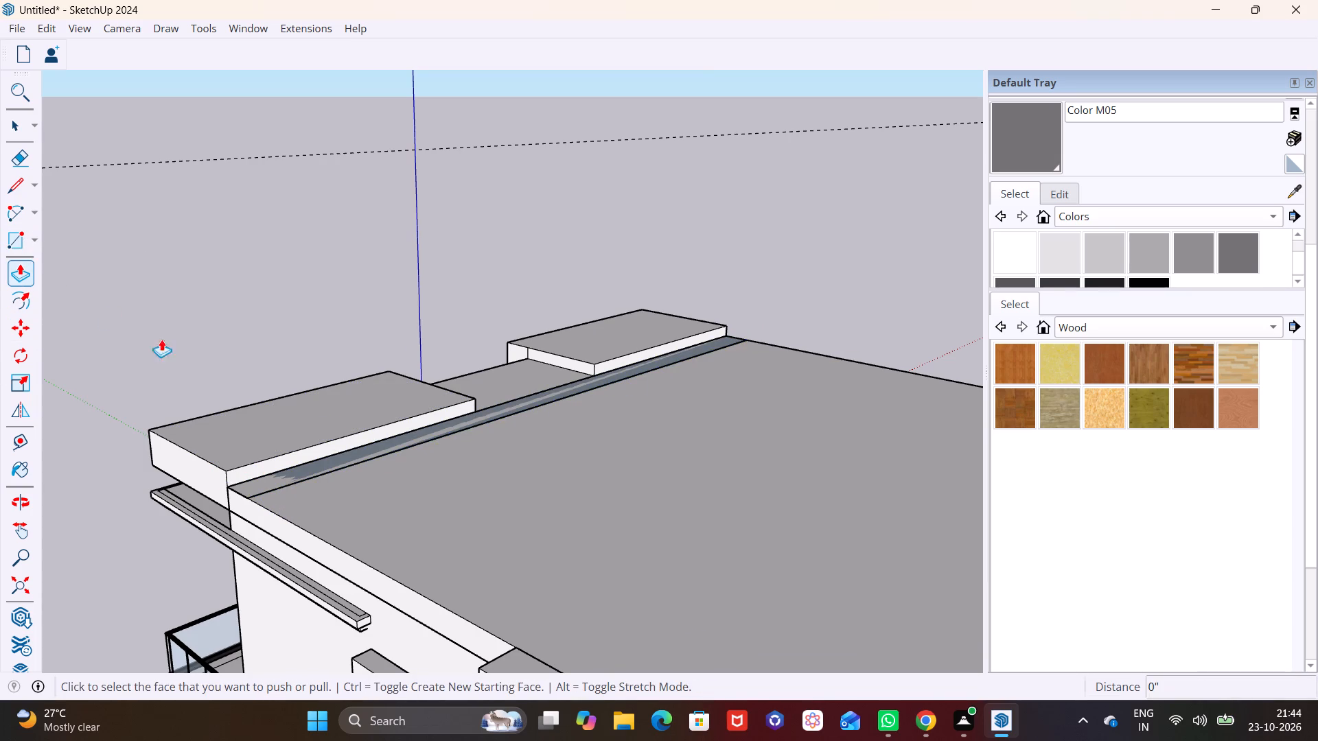
scroll(399, 436, up, 4)
click(424, 434)
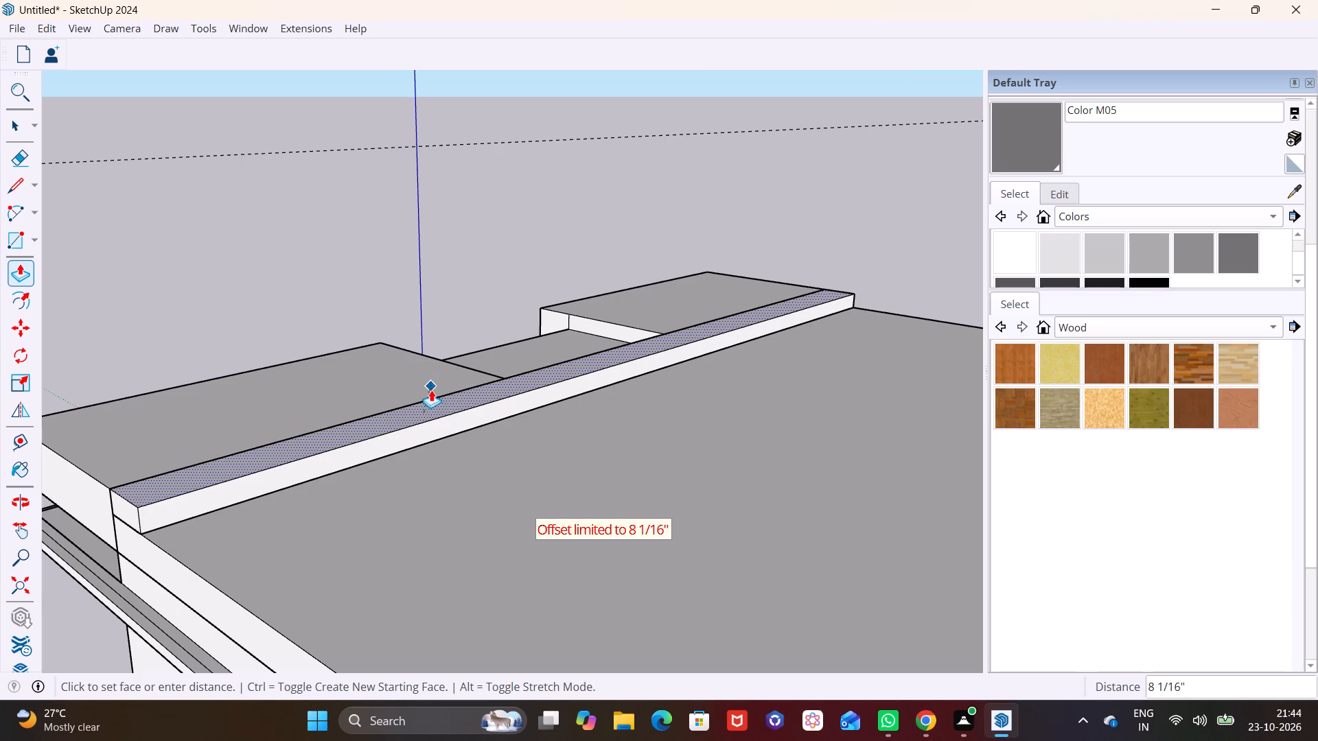
drag(439, 406, 432, 344)
drag(431, 403, 435, 395)
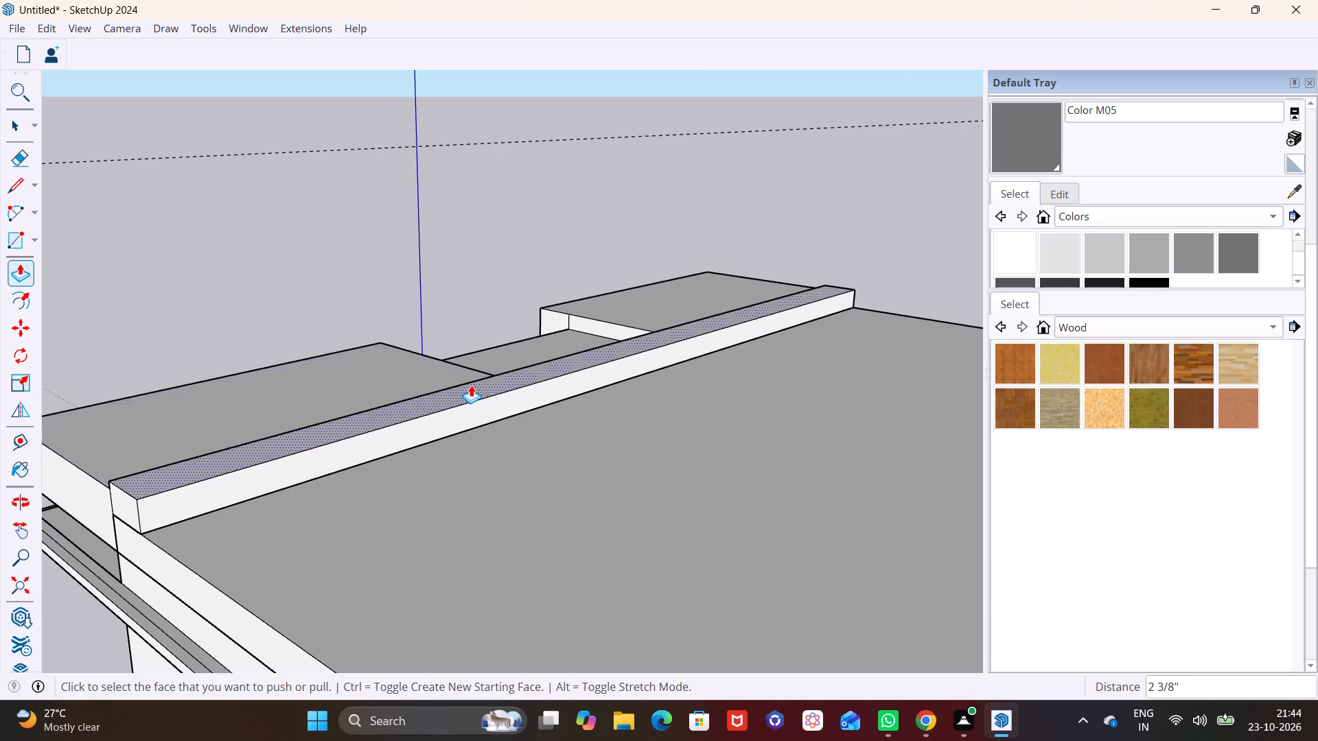
drag(500, 382, 493, 293)
click(493, 293)
key(space)
click(516, 419)
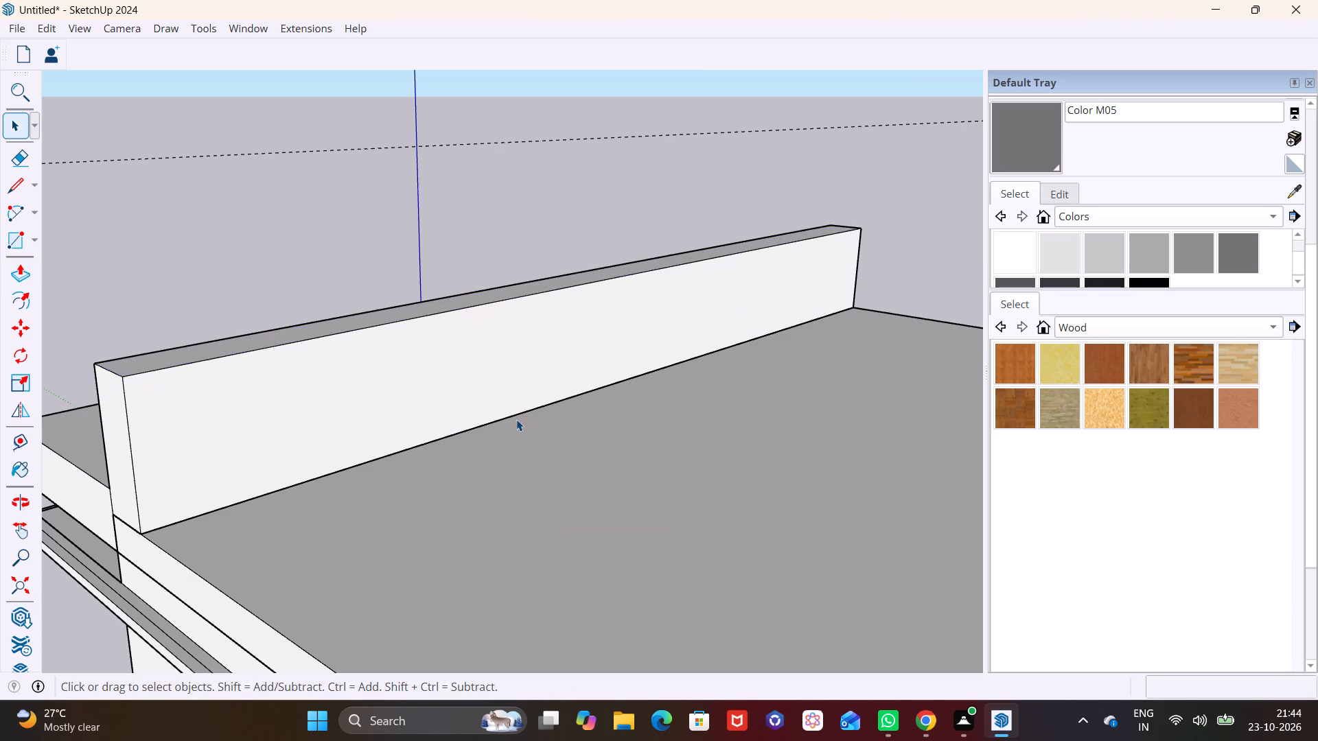
Push/Pull the top face of the side wall's vertical louver frame upward, well above the roof level.
scroll(520, 561, down, 3)
middle_drag(434, 541, 986, 511)
scroll(751, 463, down, 10)
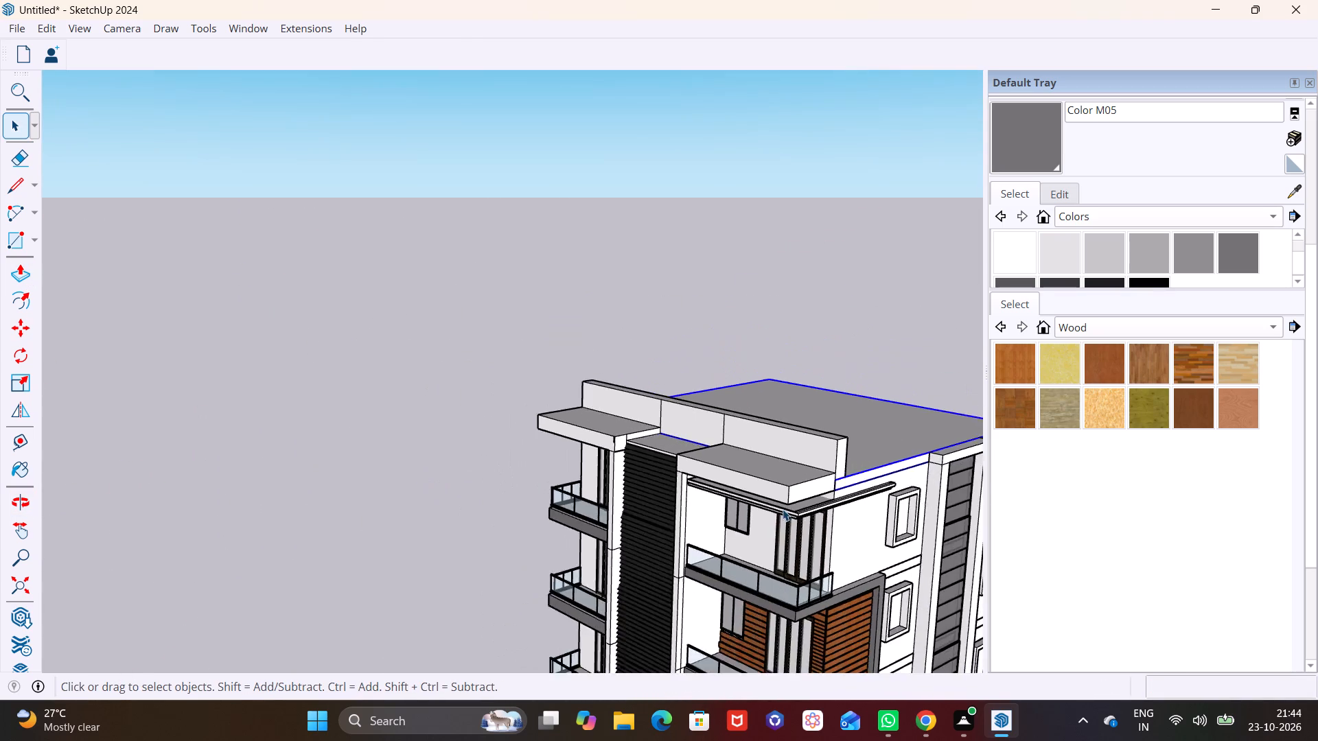
scroll(783, 509, down, 4)
shift+middle_drag(775, 506, 535, 560)
middle_drag(577, 536, 715, 440)
scroll(659, 537, down, 7)
shift+middle_drag(686, 575, 697, 457)
middle_drag(640, 479, 518, 520)
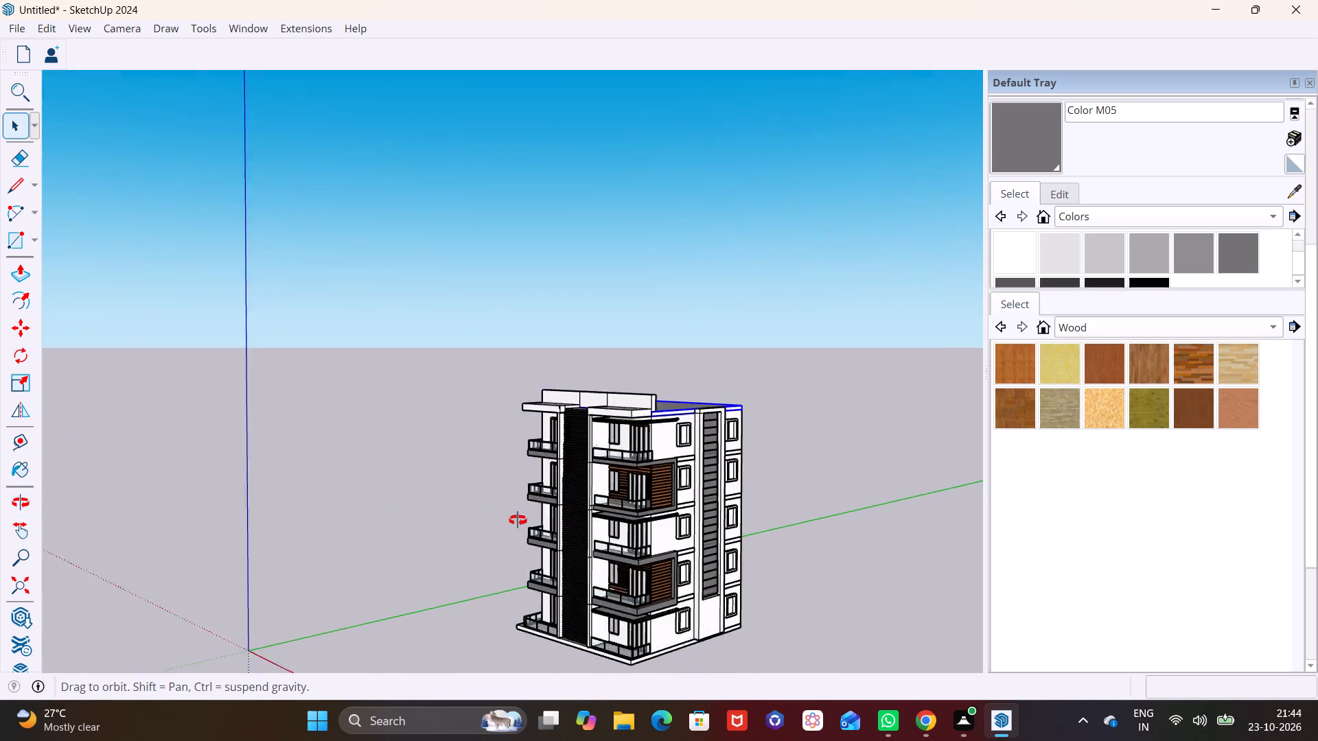
middle_drag(518, 520, 367, 563)
scroll(752, 436, up, 1)
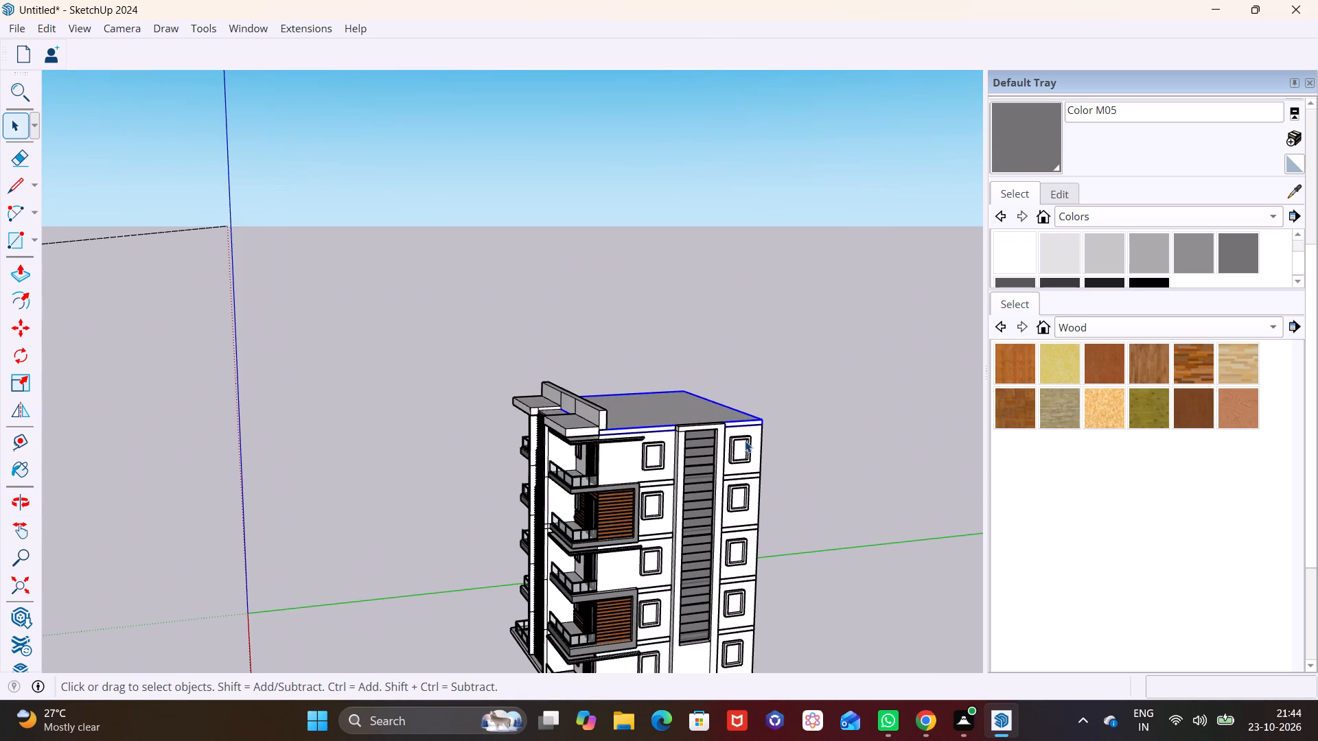
scroll(741, 438, up, 4)
shift+middle_drag(733, 432, 570, 478)
scroll(534, 478, up, 7)
middle_drag(542, 467, 487, 539)
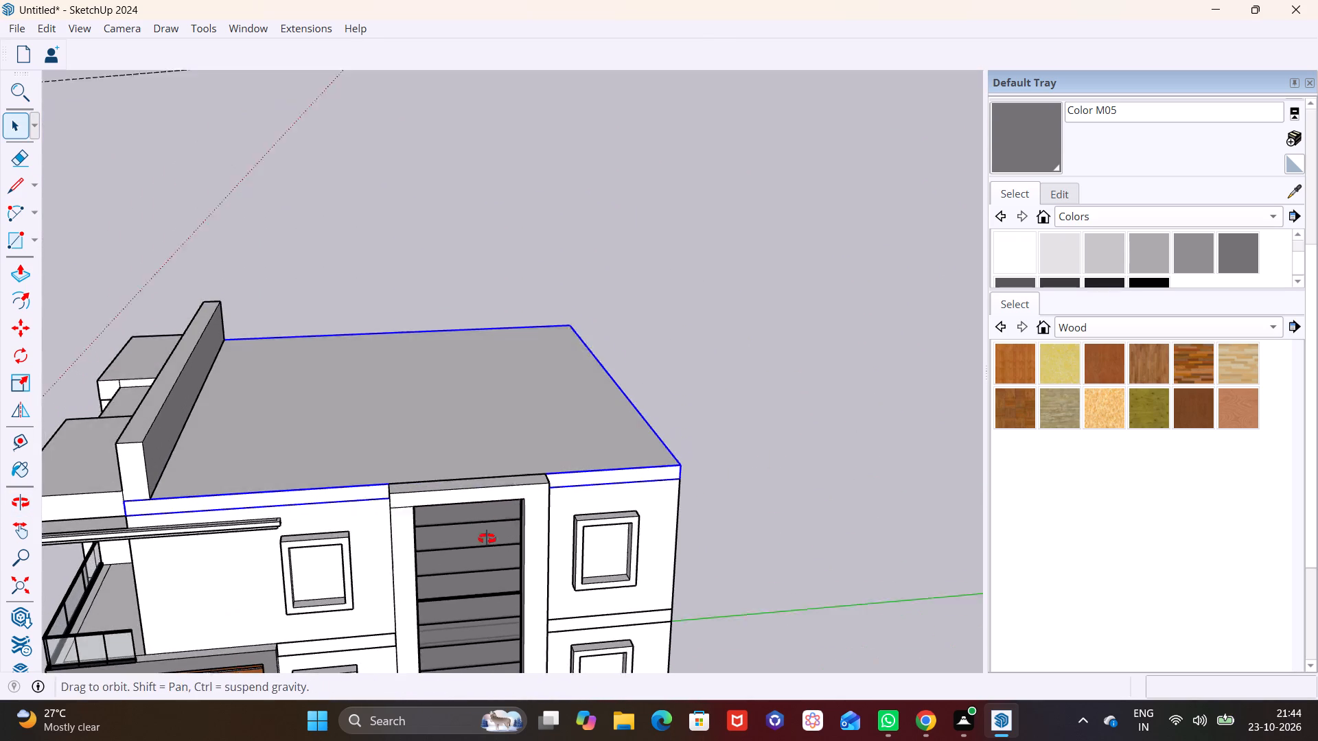
middle_drag(487, 539, 476, 554)
key(space)
click(450, 493)
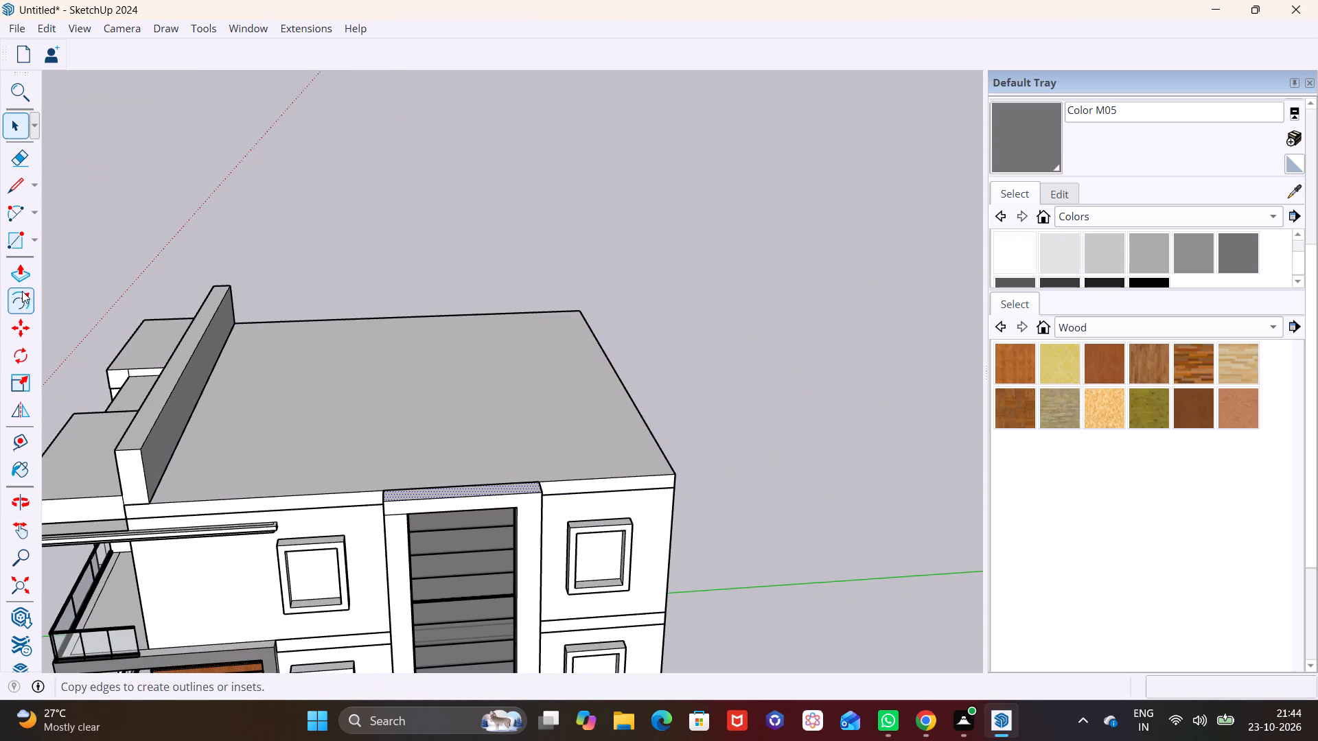
click(21, 277)
click(429, 495)
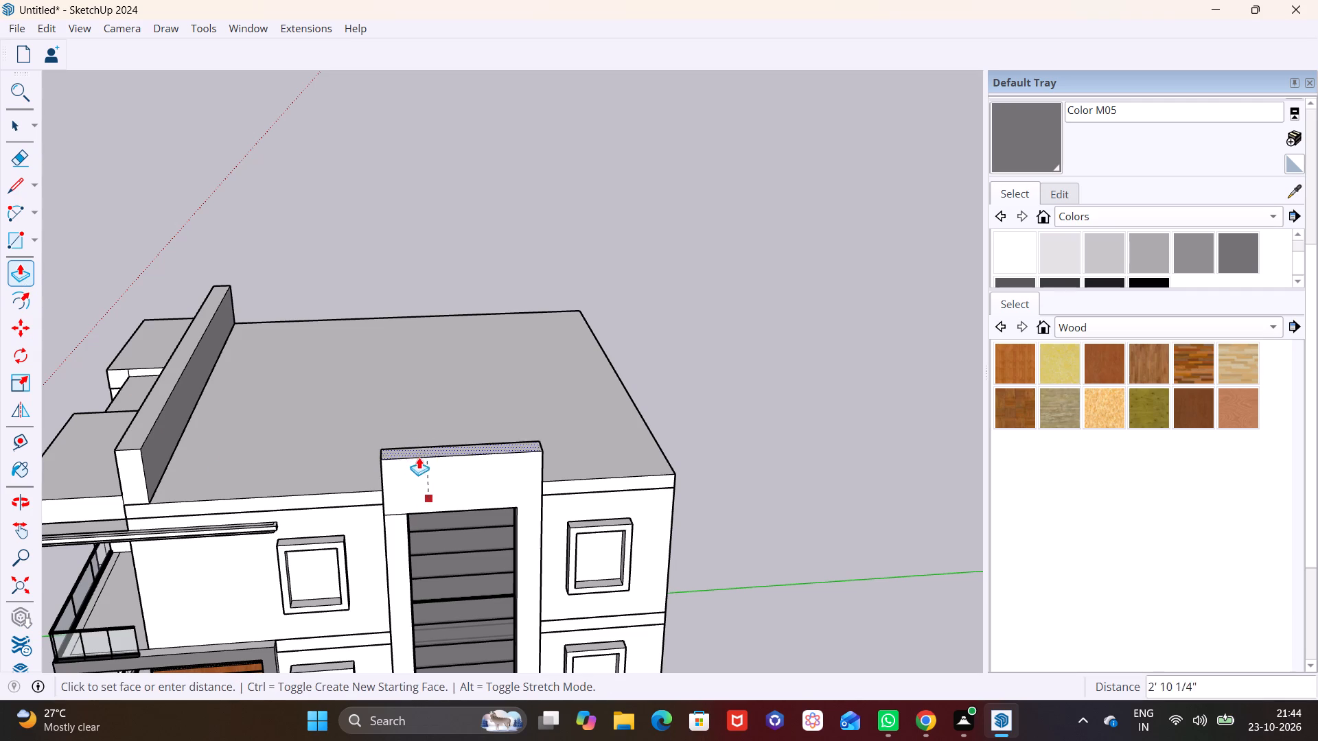
click(420, 385)
key(space)
Draw a vertical line near the end of the front parapet's inner face, marking off the side parapet's narrow profile.
scroll(246, 473, up, 2)
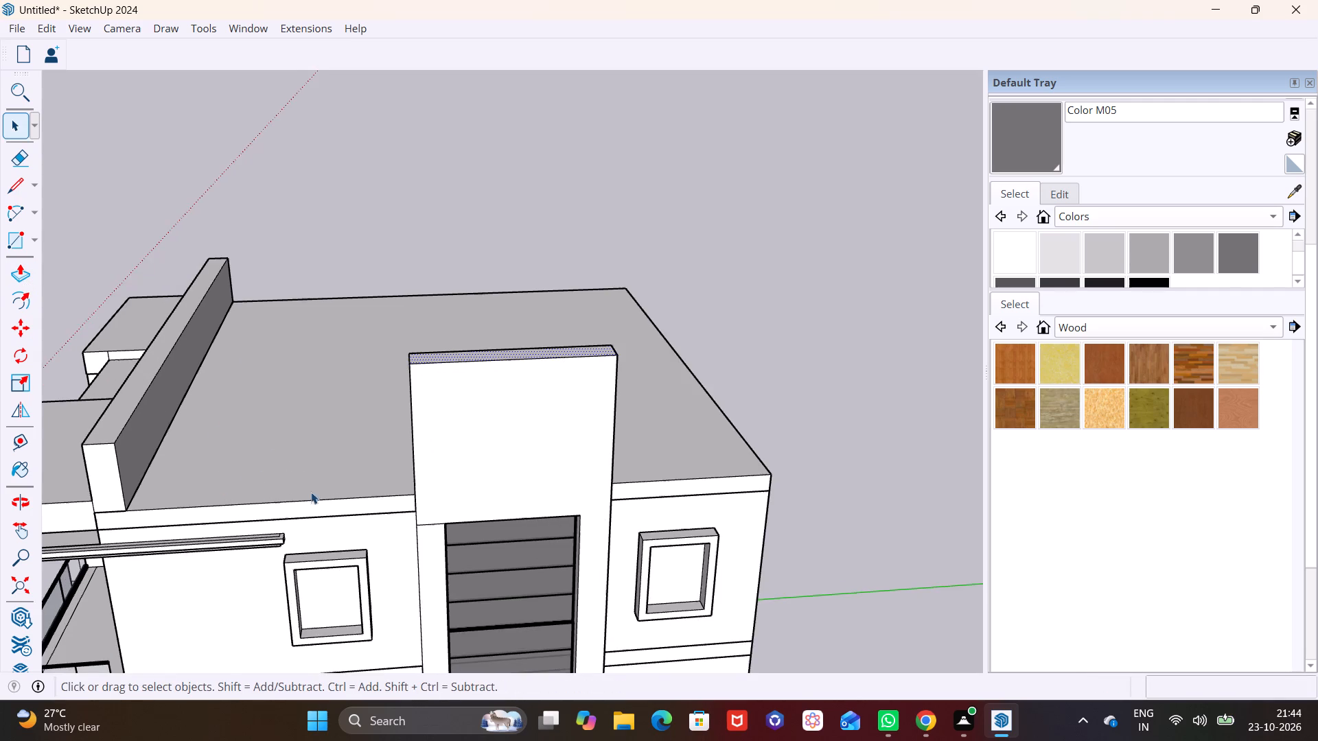
middle_drag(311, 496, 54, 632)
middle_drag(407, 453, 207, 521)
scroll(253, 421, down, 2)
middle_drag(254, 421, 266, 445)
middle_drag(279, 445, 623, 441)
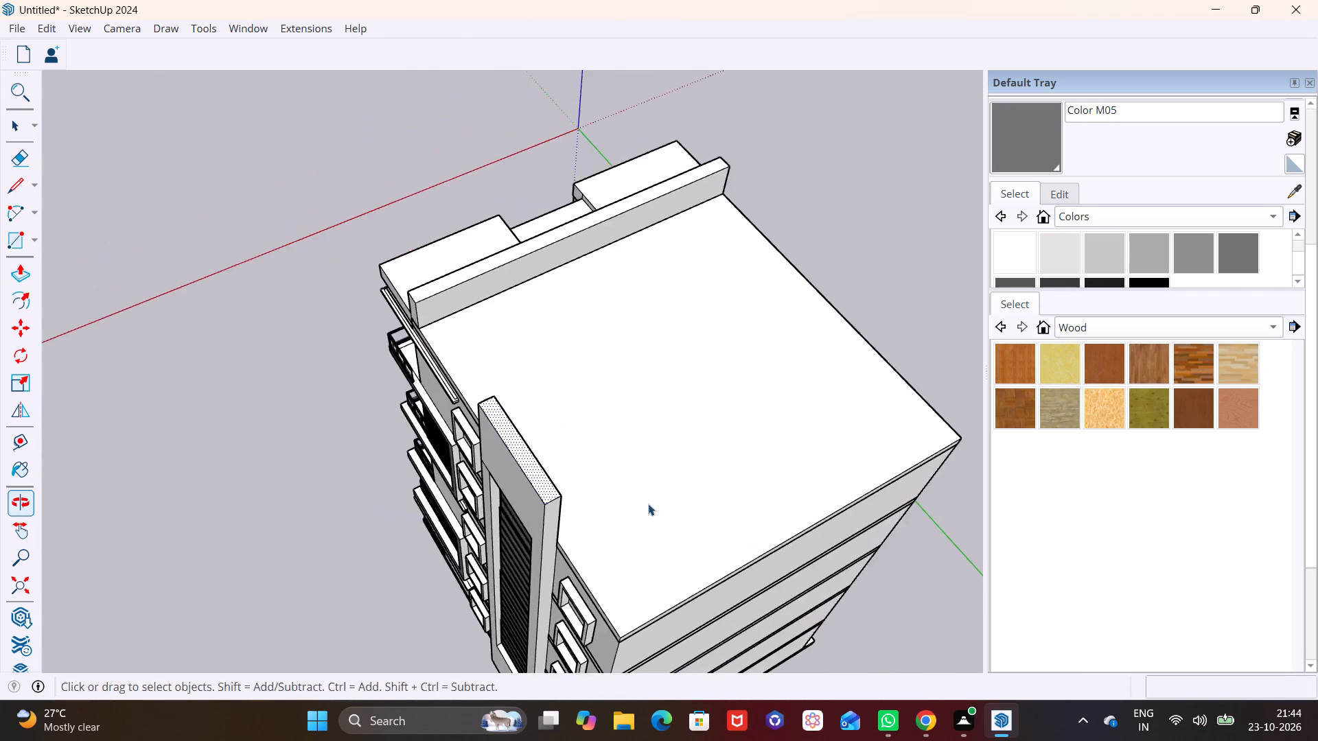
middle_drag(648, 504, 302, 521)
scroll(331, 413, up, 5)
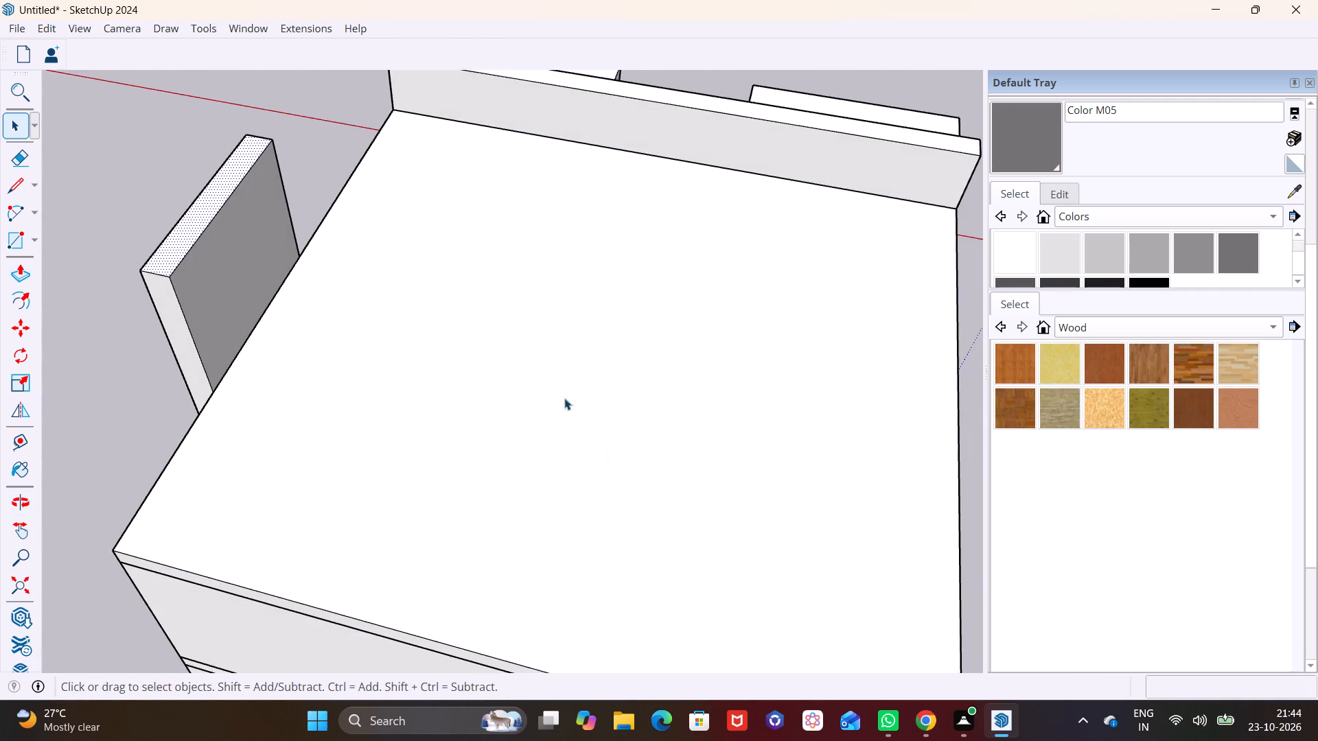
scroll(651, 542, up, 1)
middle_drag(537, 408, 448, 316)
shift+middle_drag(484, 192, 613, 479)
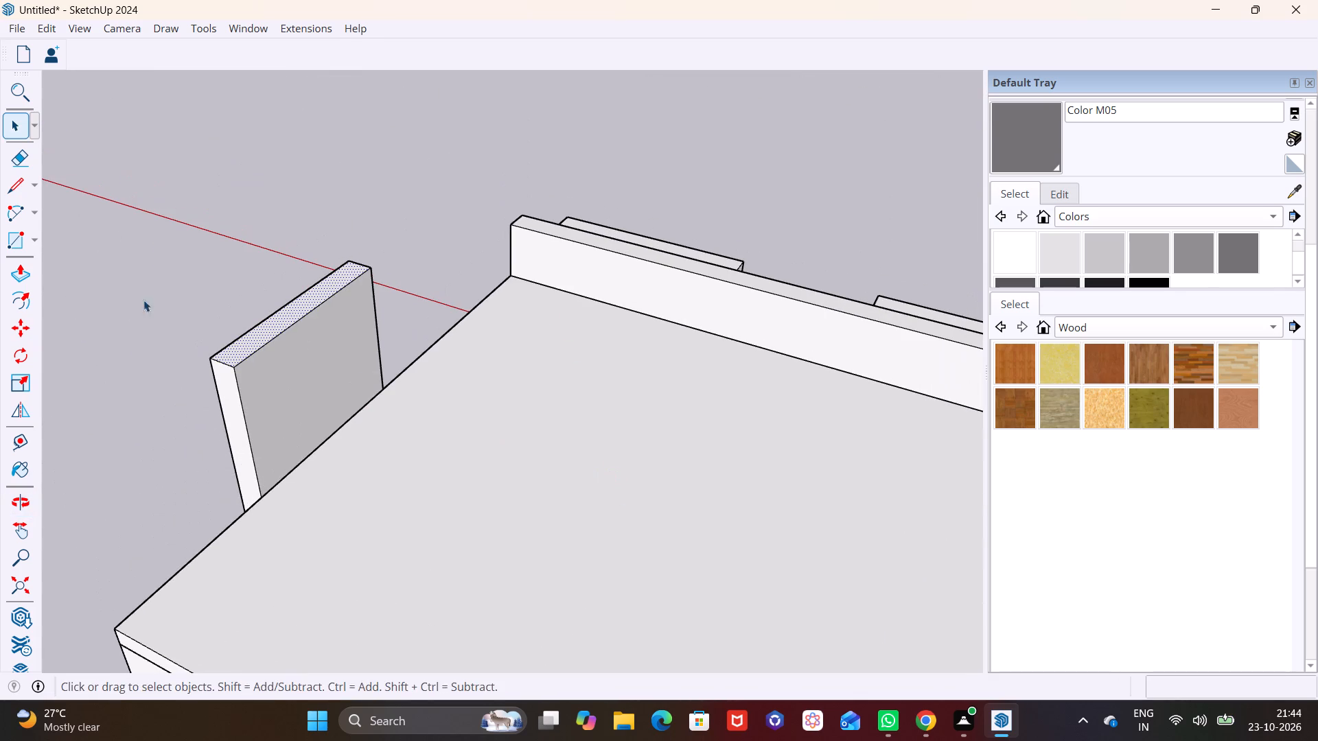
drag(17, 180, 26, 183)
click(529, 277)
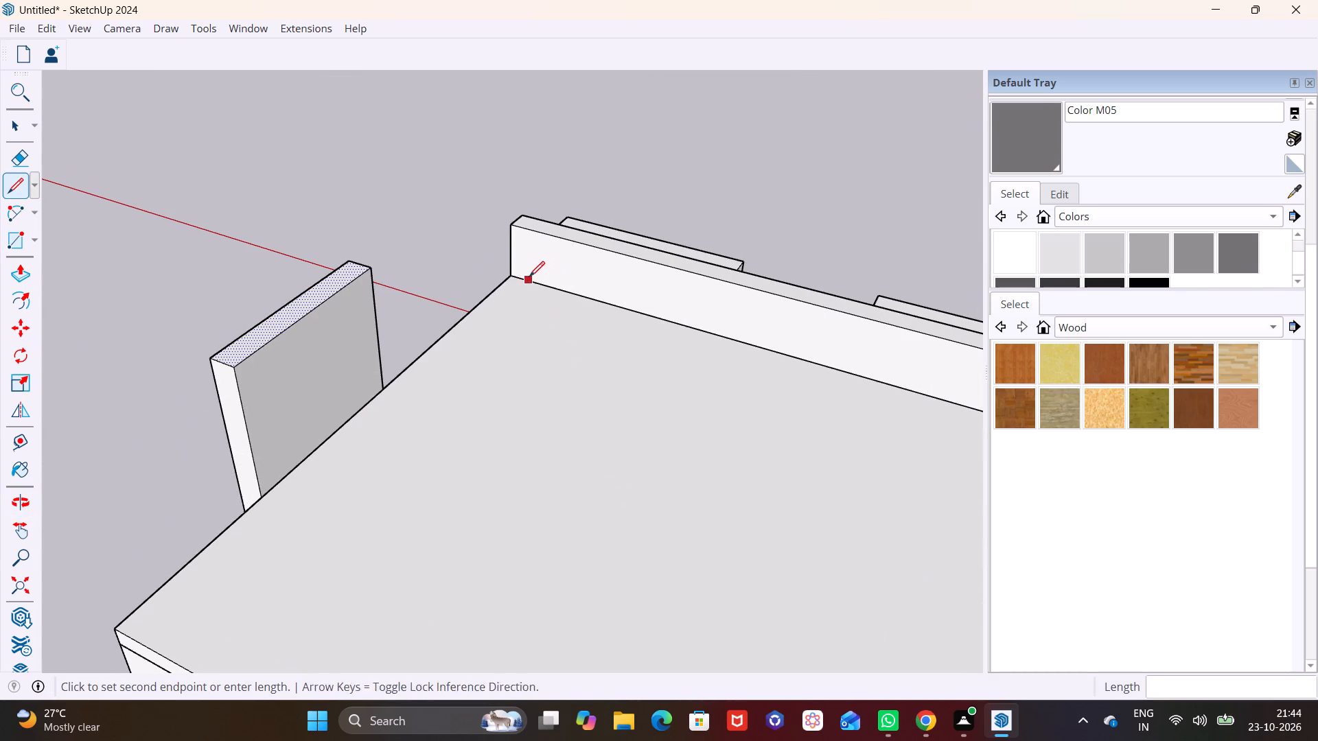
click(536, 231)
key(space)
Push/Pull the narrow parapet profile about 33' 10 3/4" along the roof's louver-frame side to the rear edge.
click(524, 246)
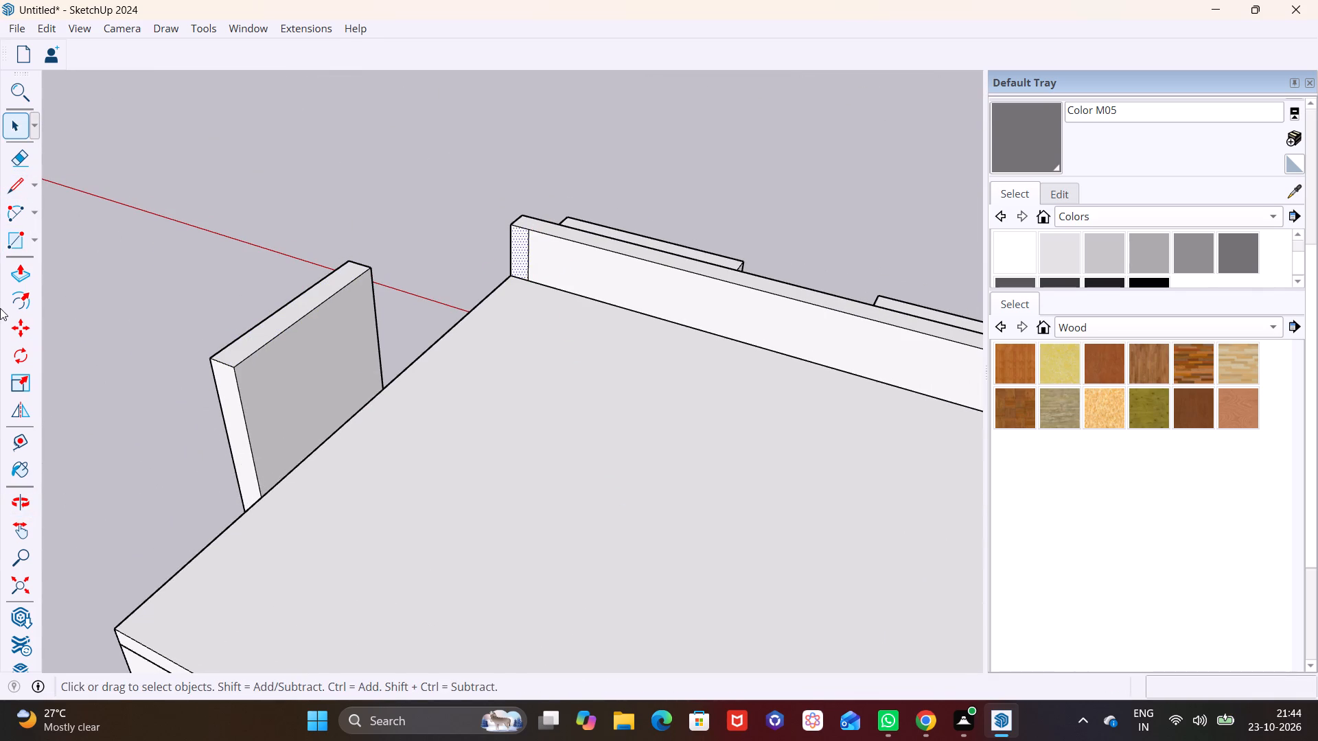
click(24, 277)
click(523, 252)
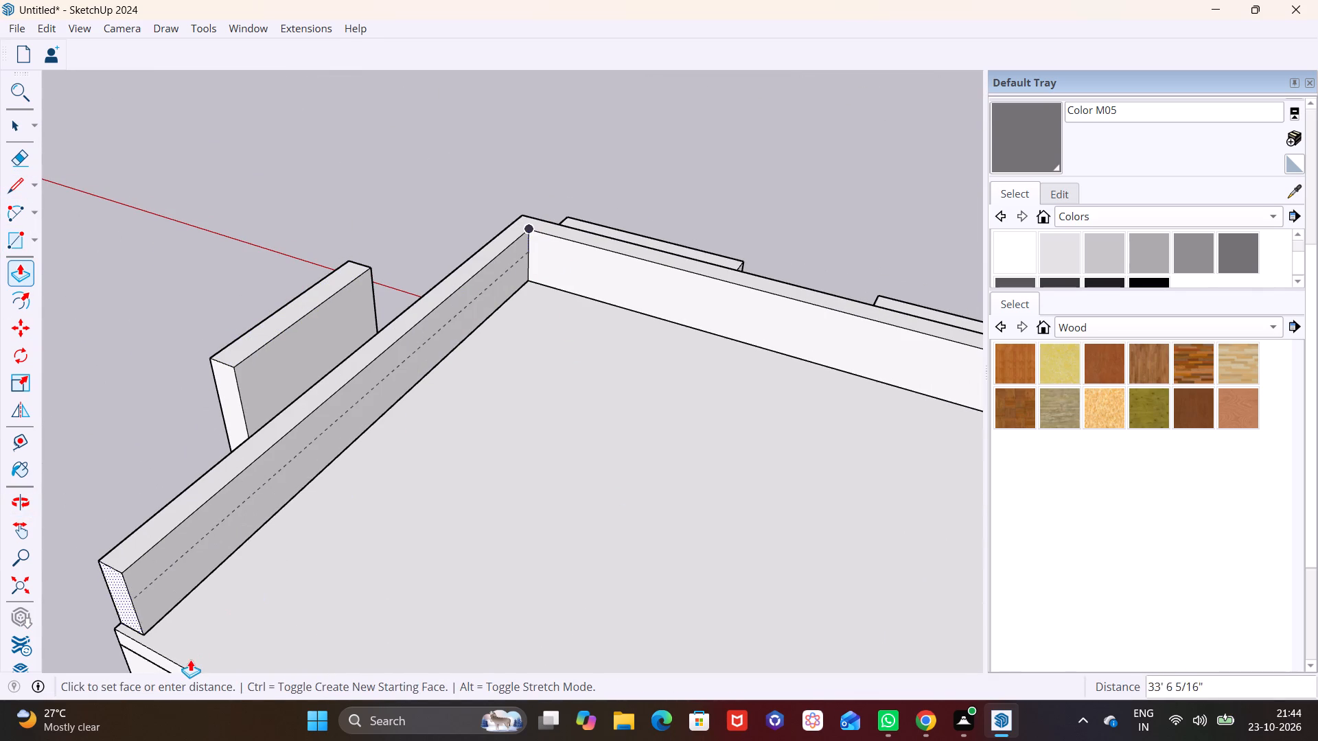
click(171, 661)
scroll(528, 635, down, 3)
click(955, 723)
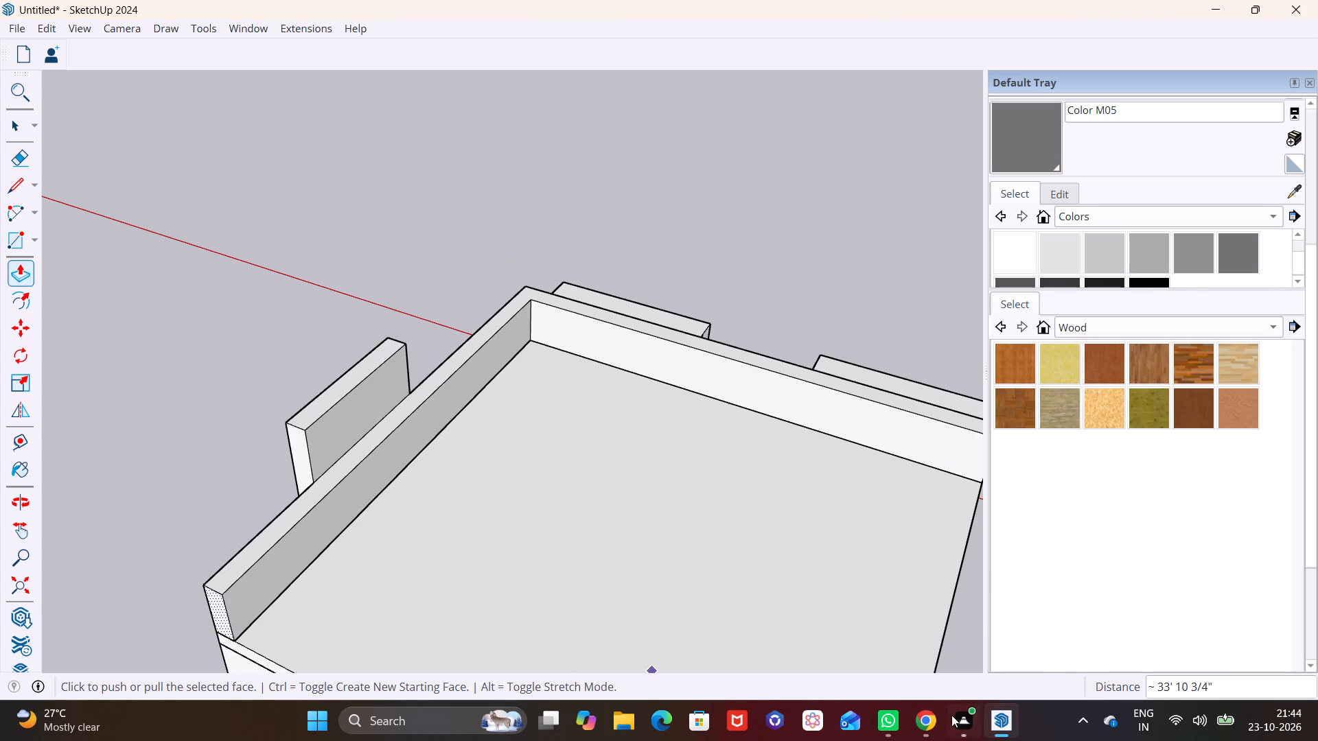
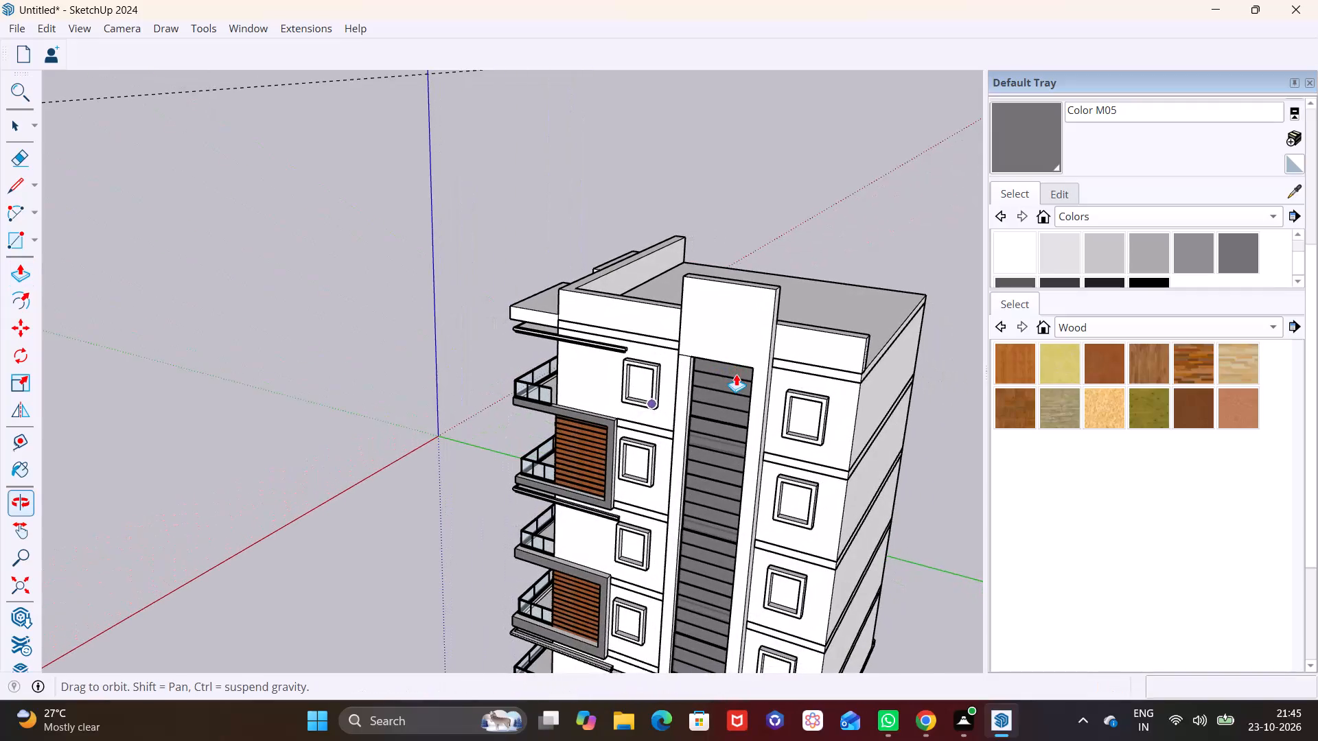
Push/Pull the underside of the louver frame's top opening edge upward about 6' 9 5/16" to heighten the opening.
scroll(700, 397, up, 4)
middle_drag(701, 397, 488, 543)
middle_drag(504, 529, 635, 374)
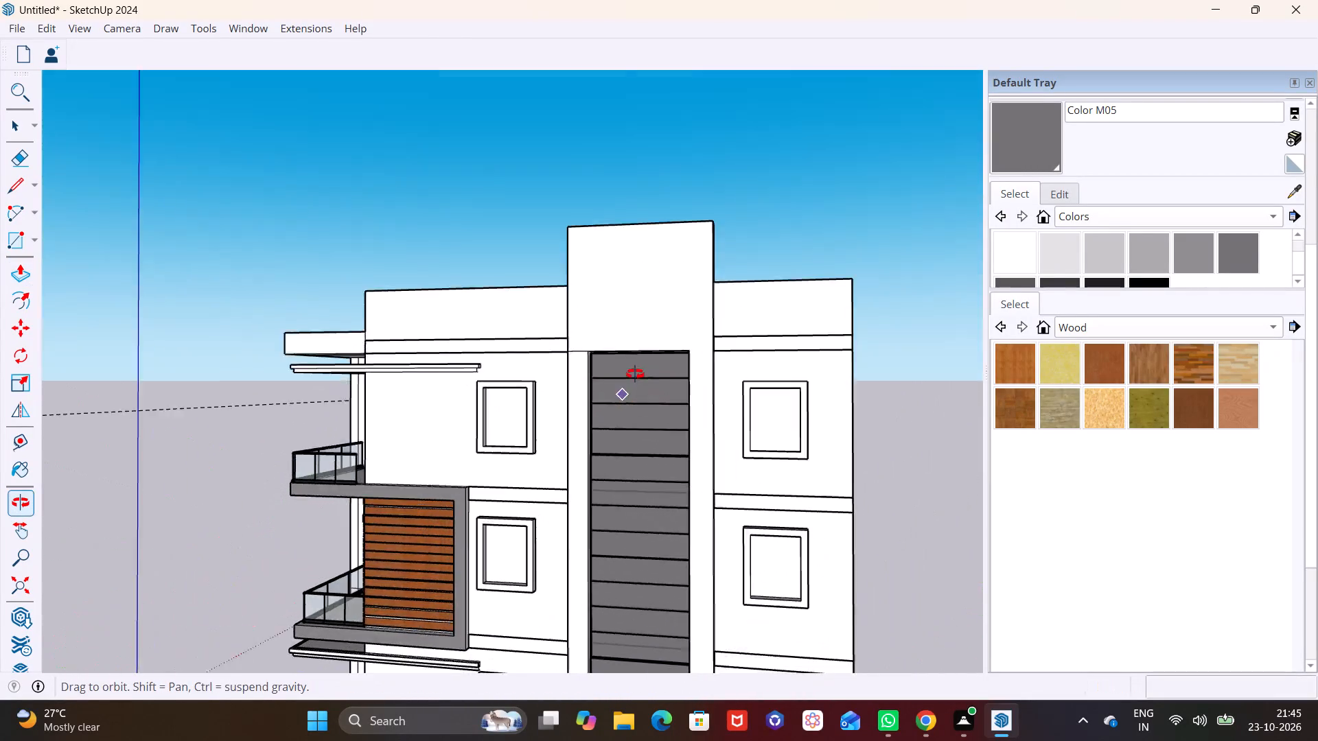
middle_drag(635, 374, 637, 369)
scroll(632, 369, up, 6)
middle_drag(717, 329, 728, 210)
key(space)
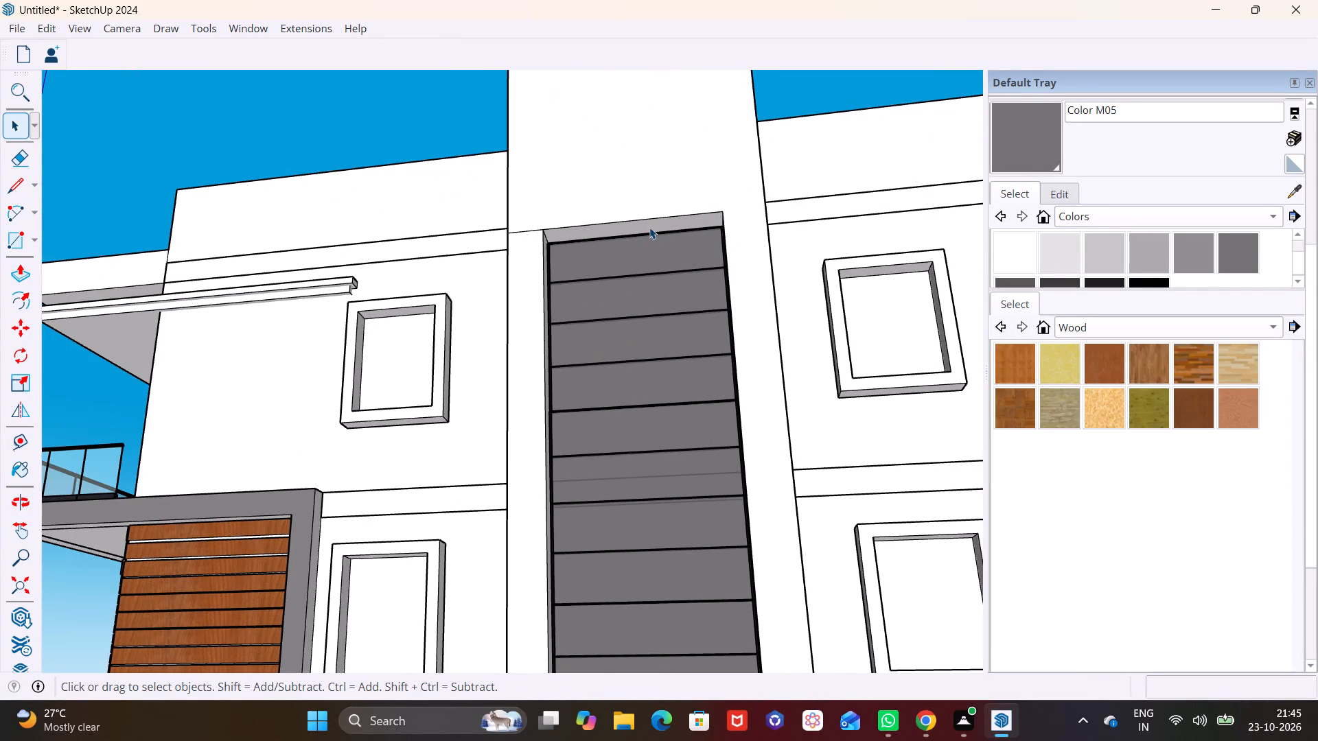
click(649, 227)
click(12, 267)
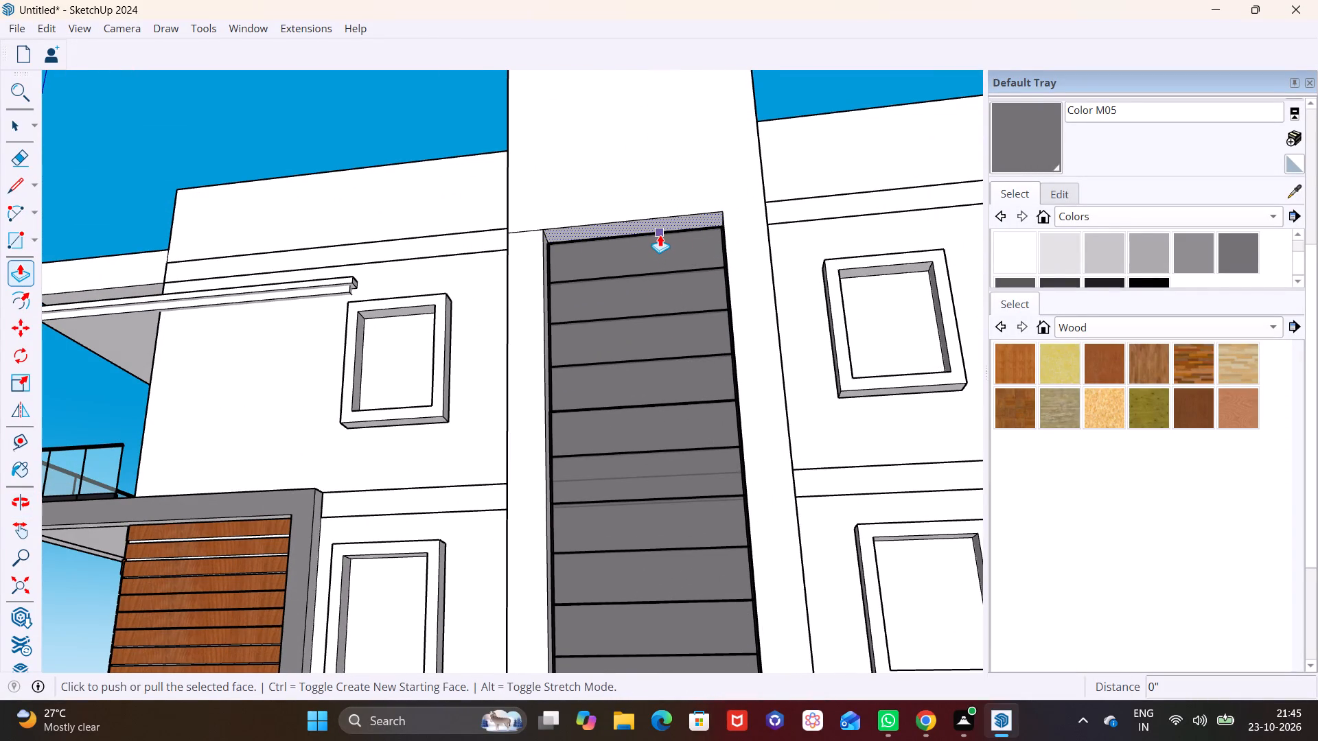
click(660, 230)
scroll(654, 158, down, 2)
shift+middle_drag(652, 158, 634, 247)
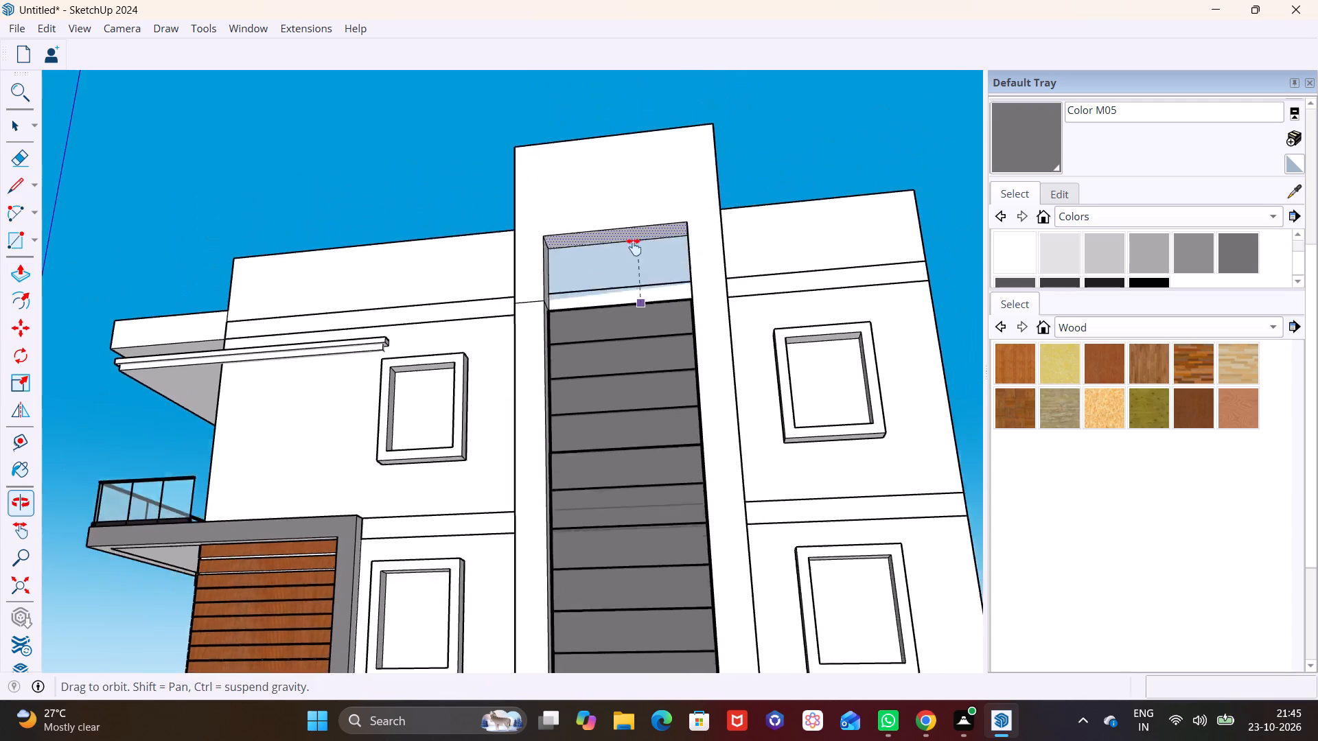
shift+middle_drag(634, 247, 627, 314)
click(623, 256)
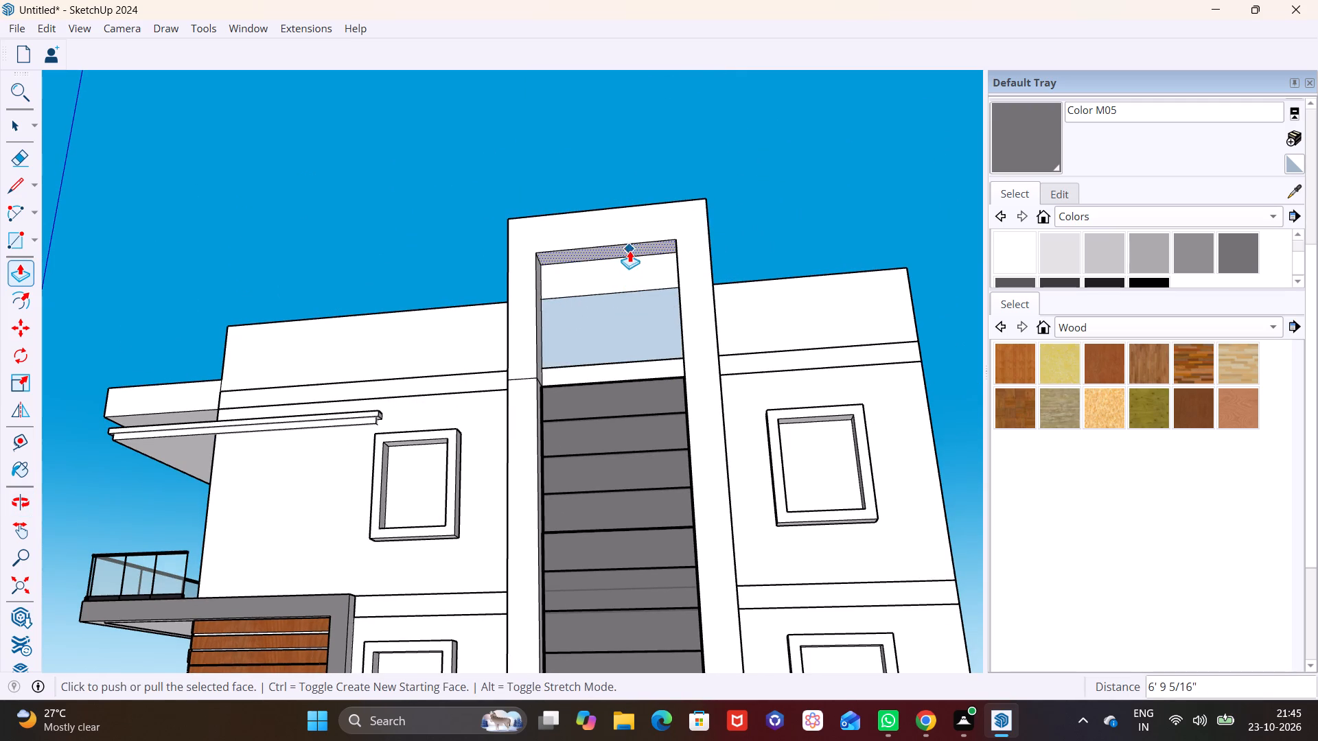
Copy the uppermost grey louver panel about 6' 2 1/2" upward into the newly heightened opening.
middle_drag(635, 276, 611, 377)
scroll(611, 377, down, 1)
key(space)
click(596, 450)
middle_drag(636, 395, 607, 459)
middle_drag(573, 550, 568, 403)
click(27, 374)
middle_drag(553, 384, 524, 481)
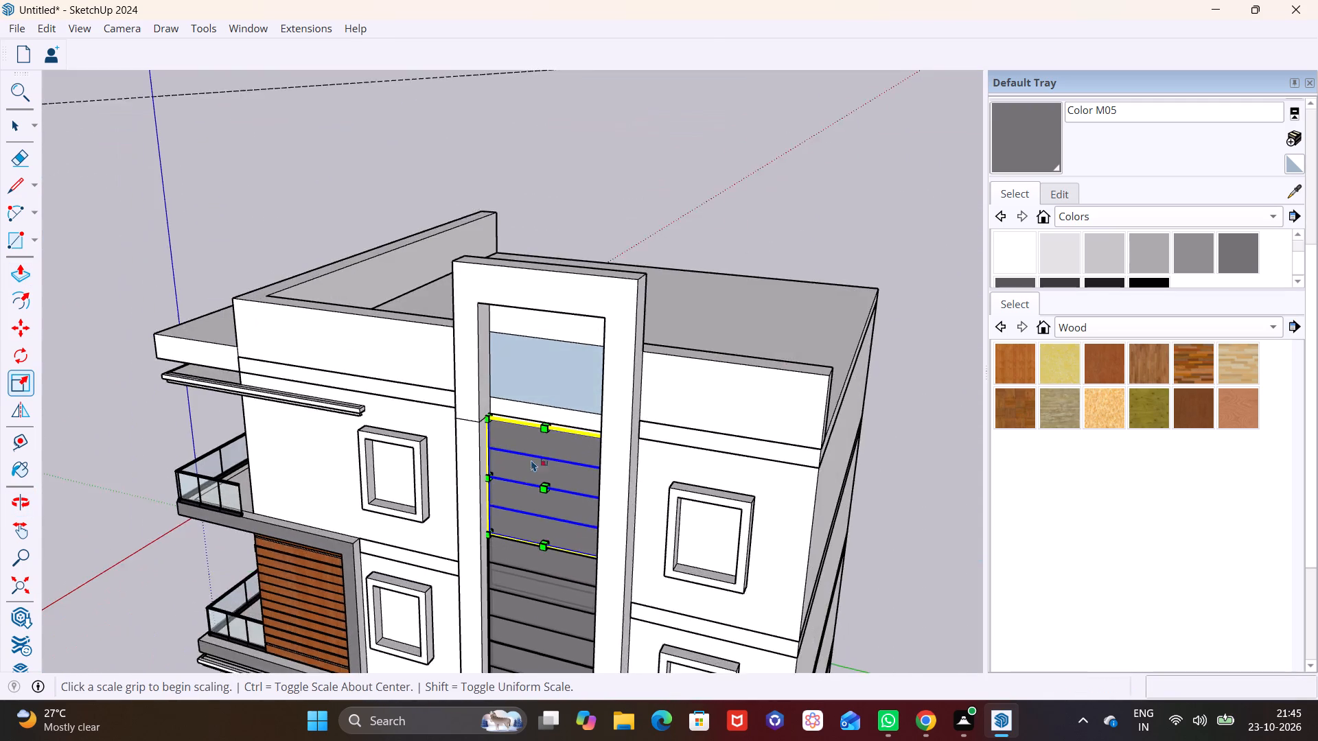
scroll(536, 454, up, 5)
key(m)
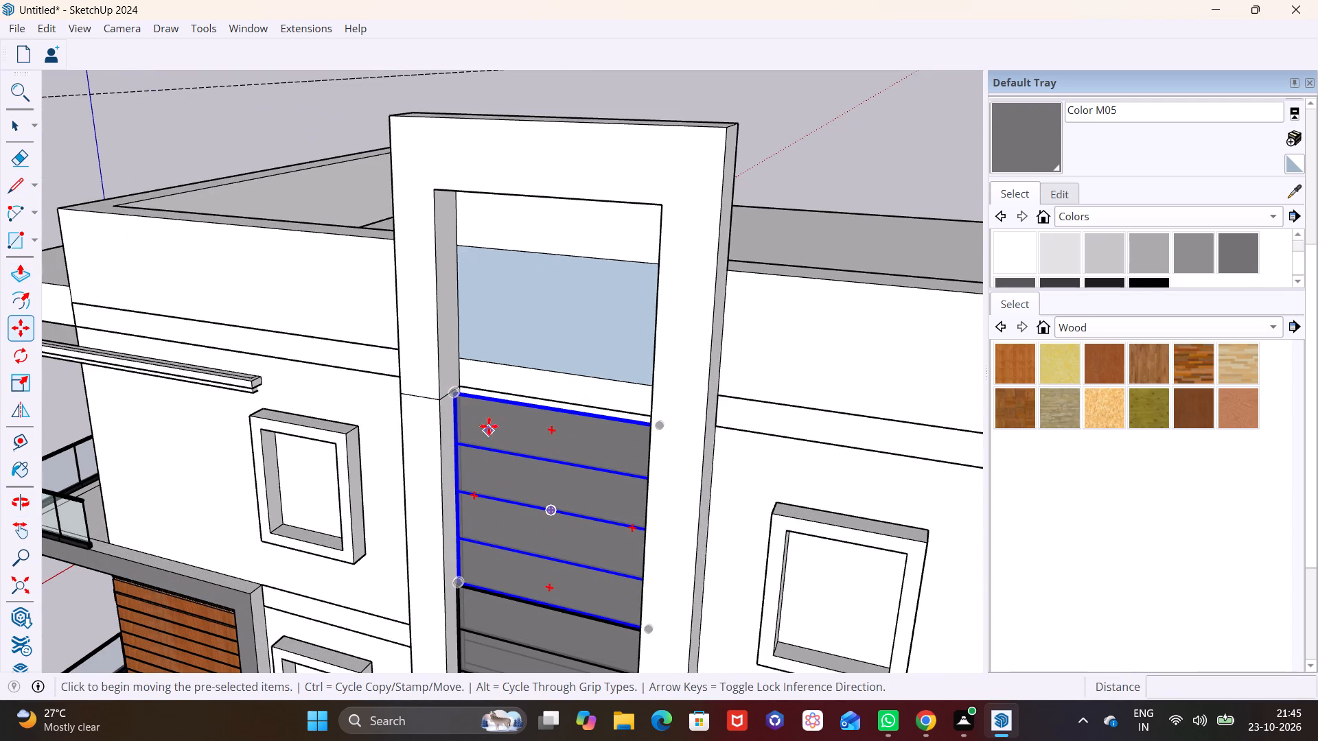
click(450, 395)
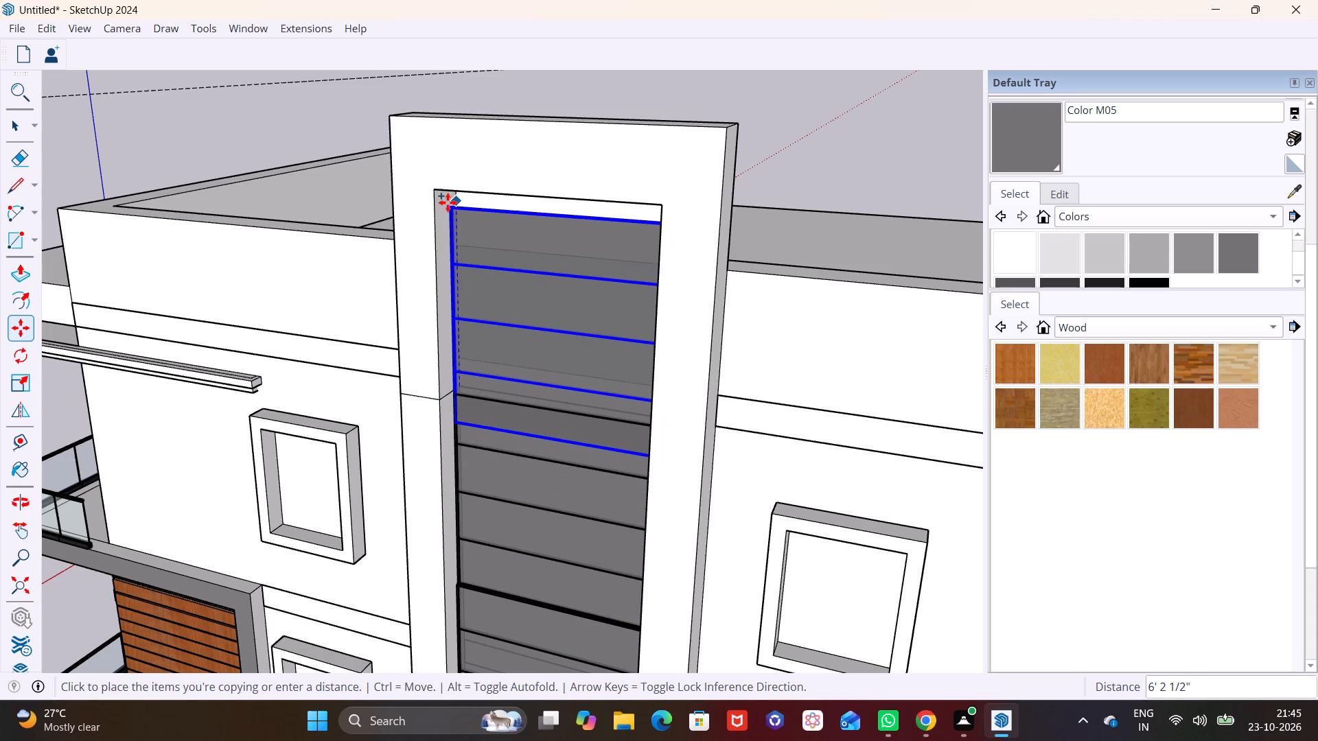
click(448, 202)
Move the copied louver panel about 6 9/16" further up to meet the top of the frame opening.
scroll(523, 265, up, 2)
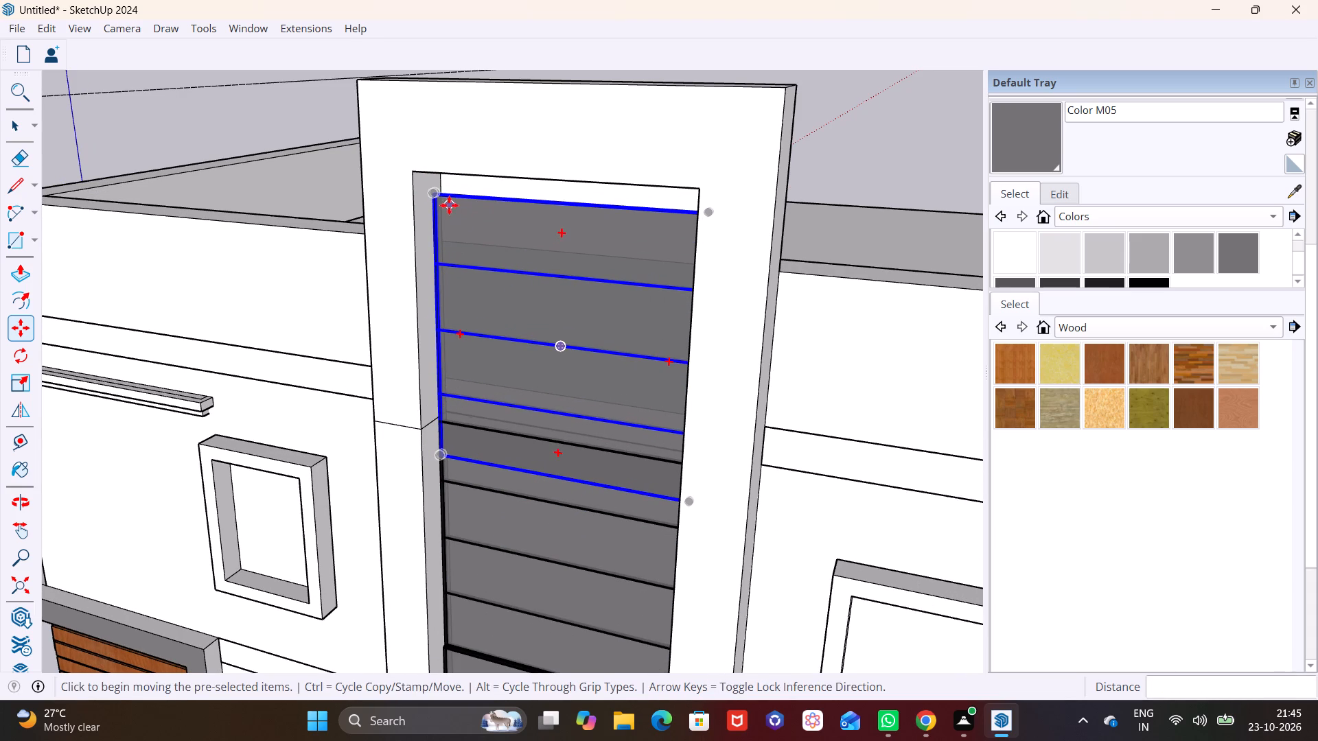
click(455, 172)
click(446, 153)
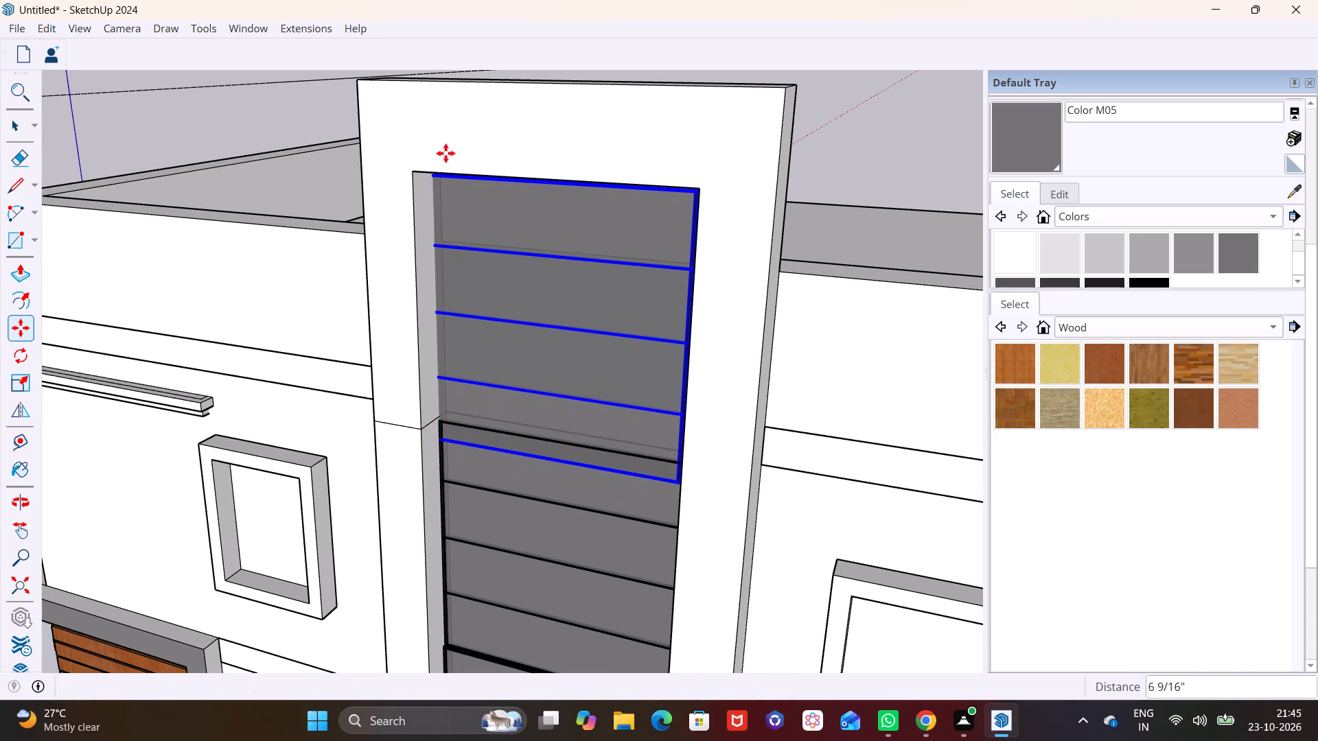
key(space)
click(926, 414)
Draw a small rectangle on the louver frame's top face, near its front end and reaching its outer edge.
scroll(843, 419, down, 10)
middle_drag(668, 540, 900, 502)
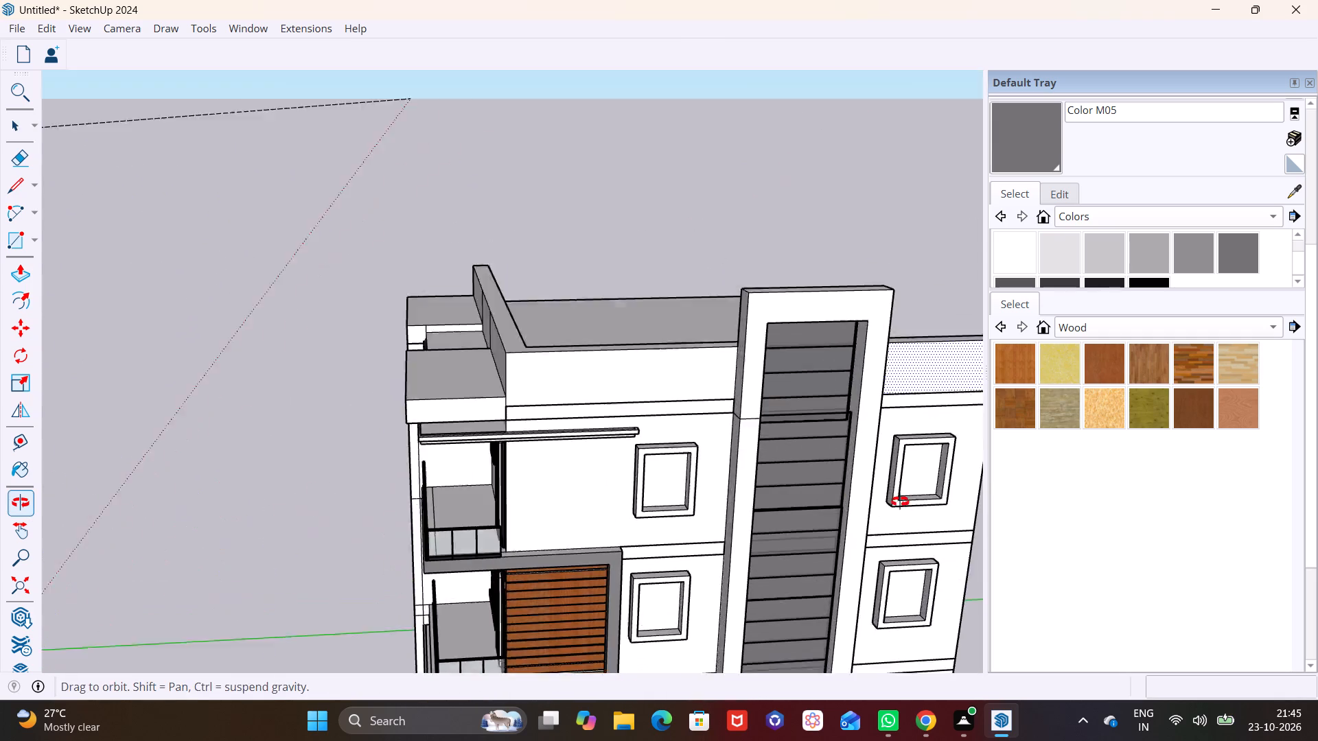
middle_drag(900, 502, 913, 489)
scroll(756, 519, up, 6)
middle_drag(813, 538, 1026, 586)
scroll(1028, 582, down, 9)
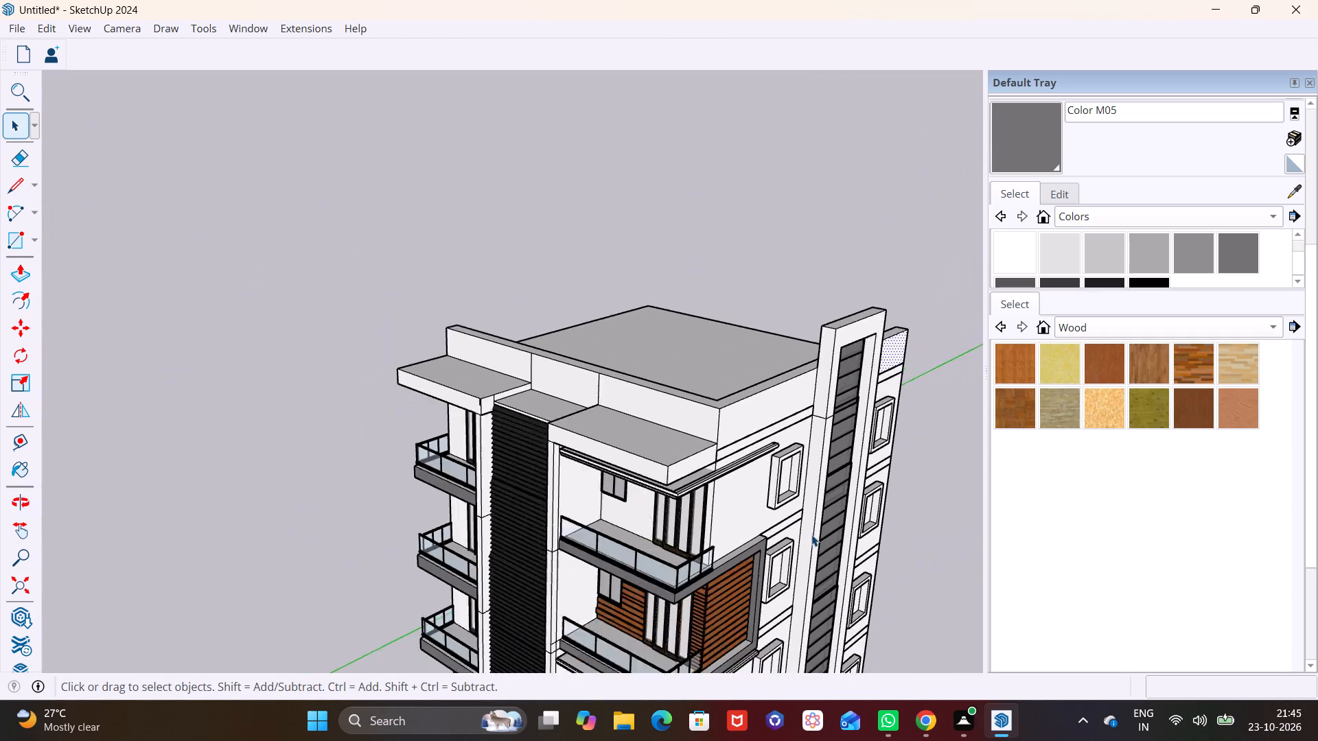
scroll(811, 534, down, 1)
shift+middle_drag(813, 530, 586, 523)
scroll(584, 338, up, 4)
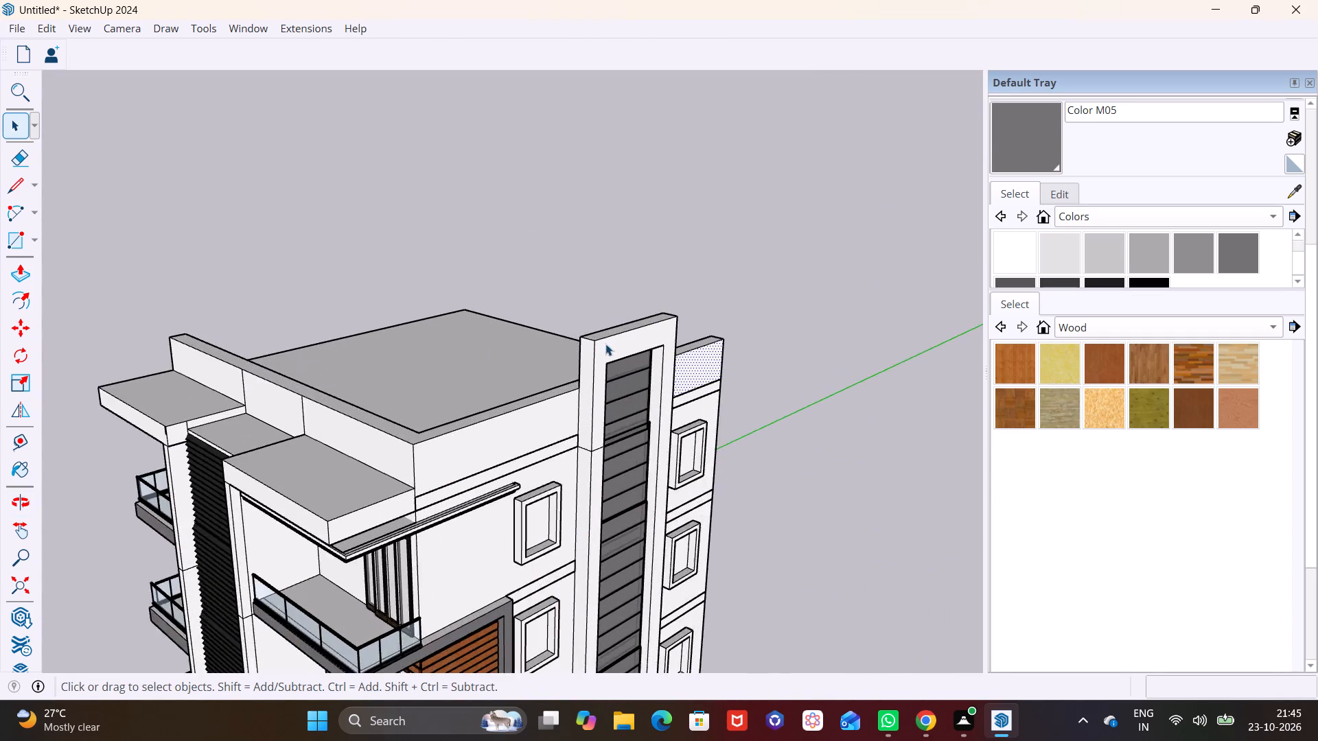
scroll(605, 344, up, 5)
middle_drag(605, 331, 436, 486)
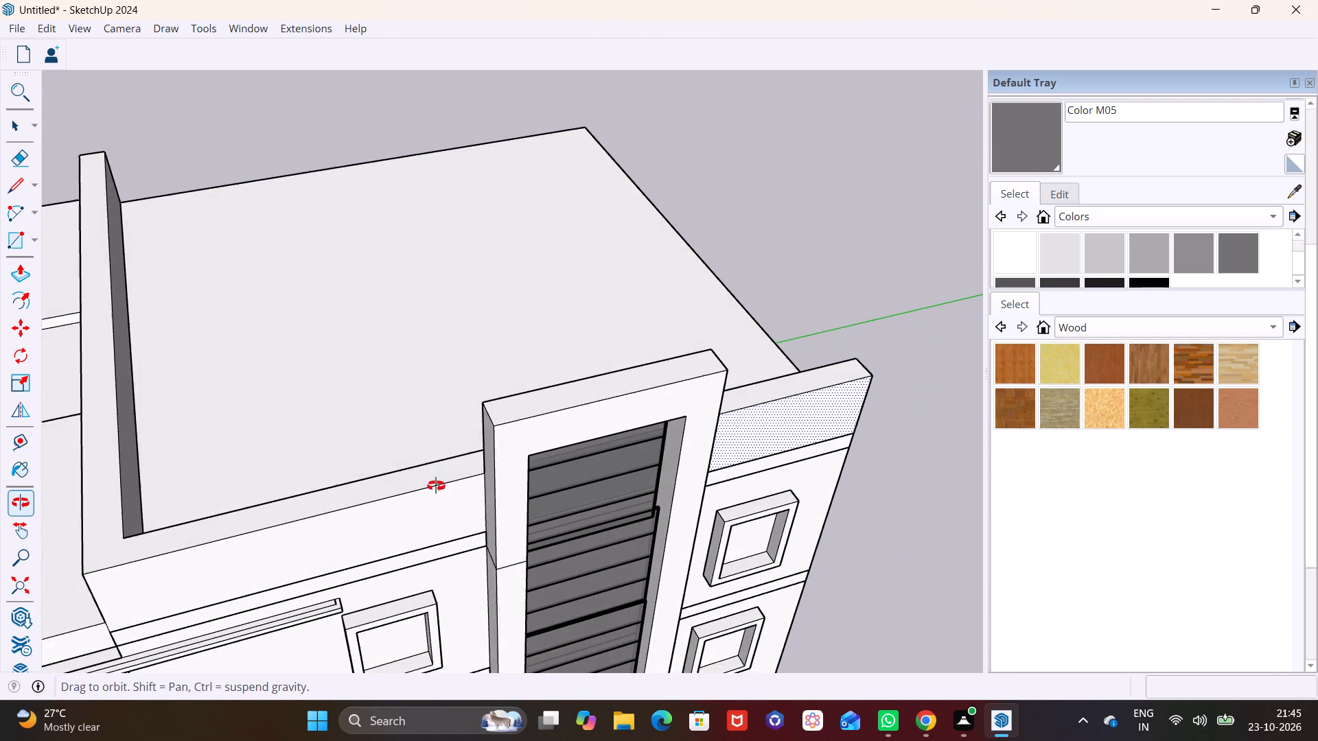
middle_drag(436, 486, 433, 487)
scroll(281, 378, up, 1)
click(34, 238)
click(47, 265)
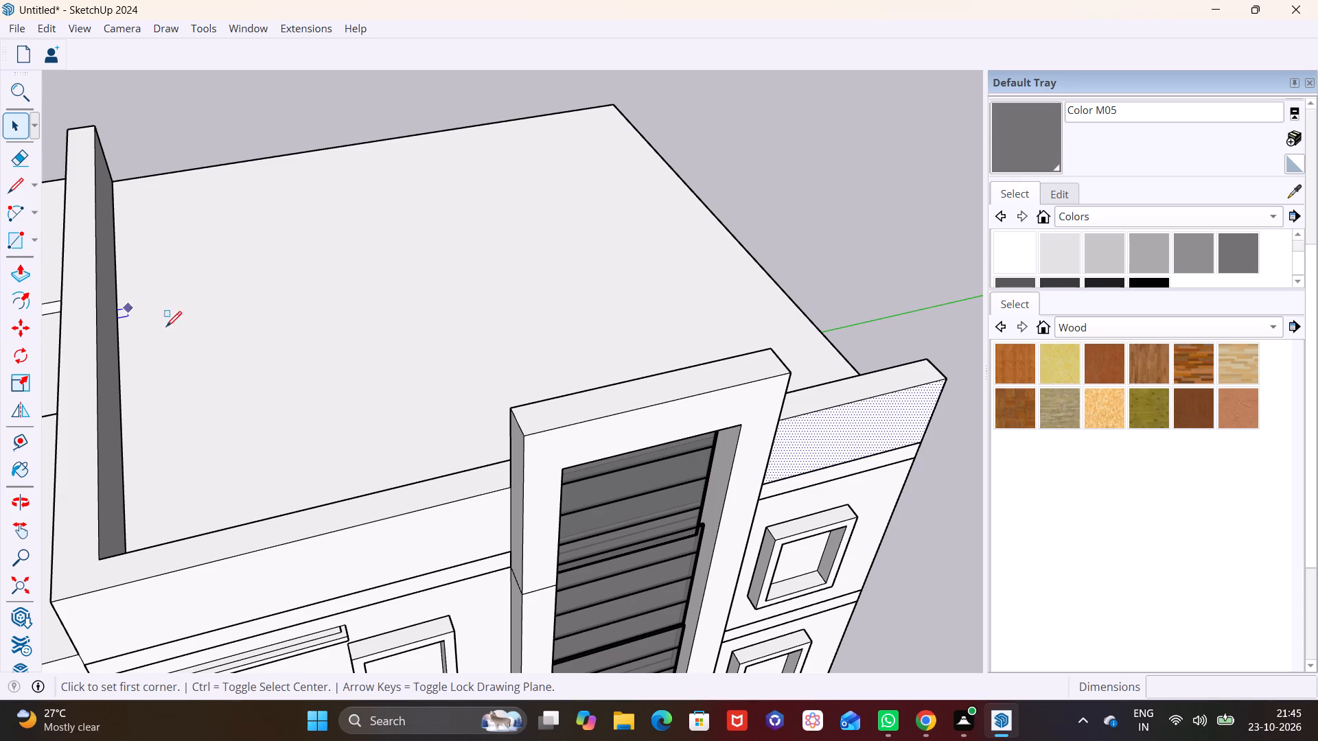
click(529, 411)
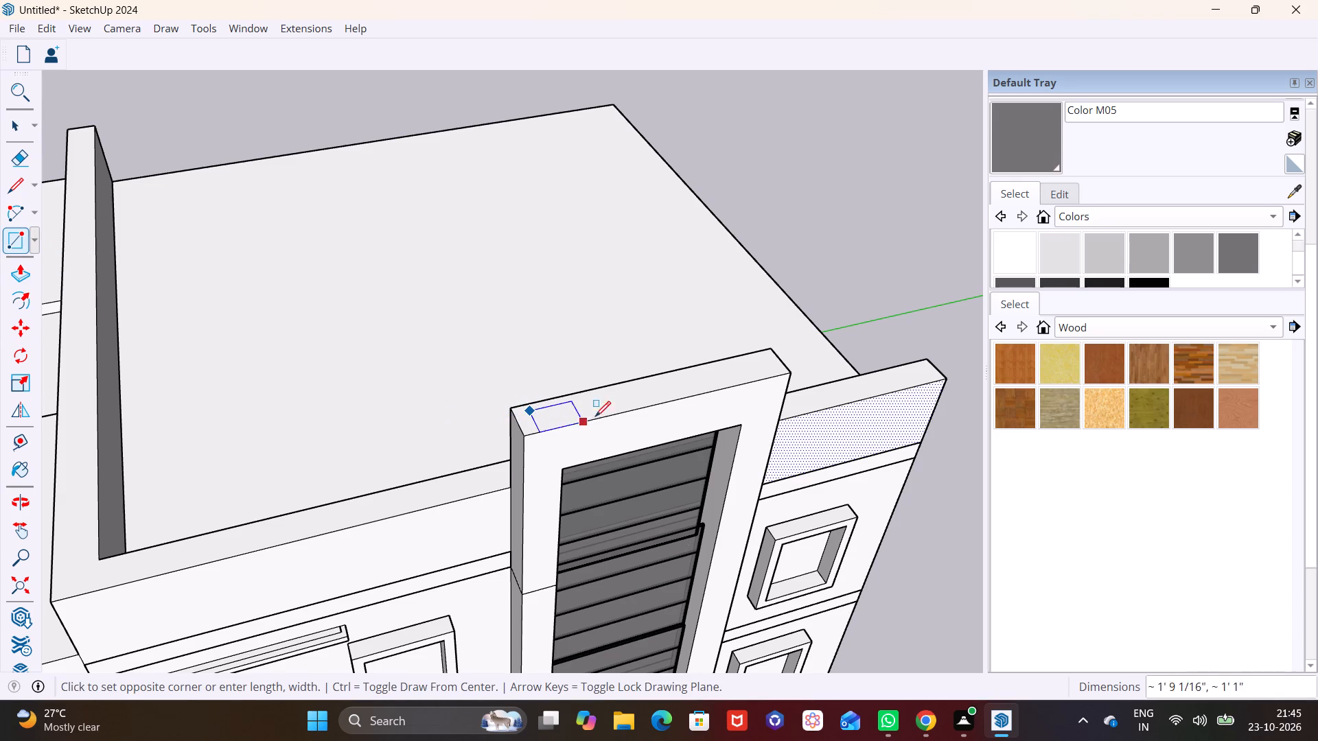
click(632, 405)
key(space)
Push/Pull the rectangle on top of the louver frame upward about 6 13/16" into a low block.
click(602, 406)
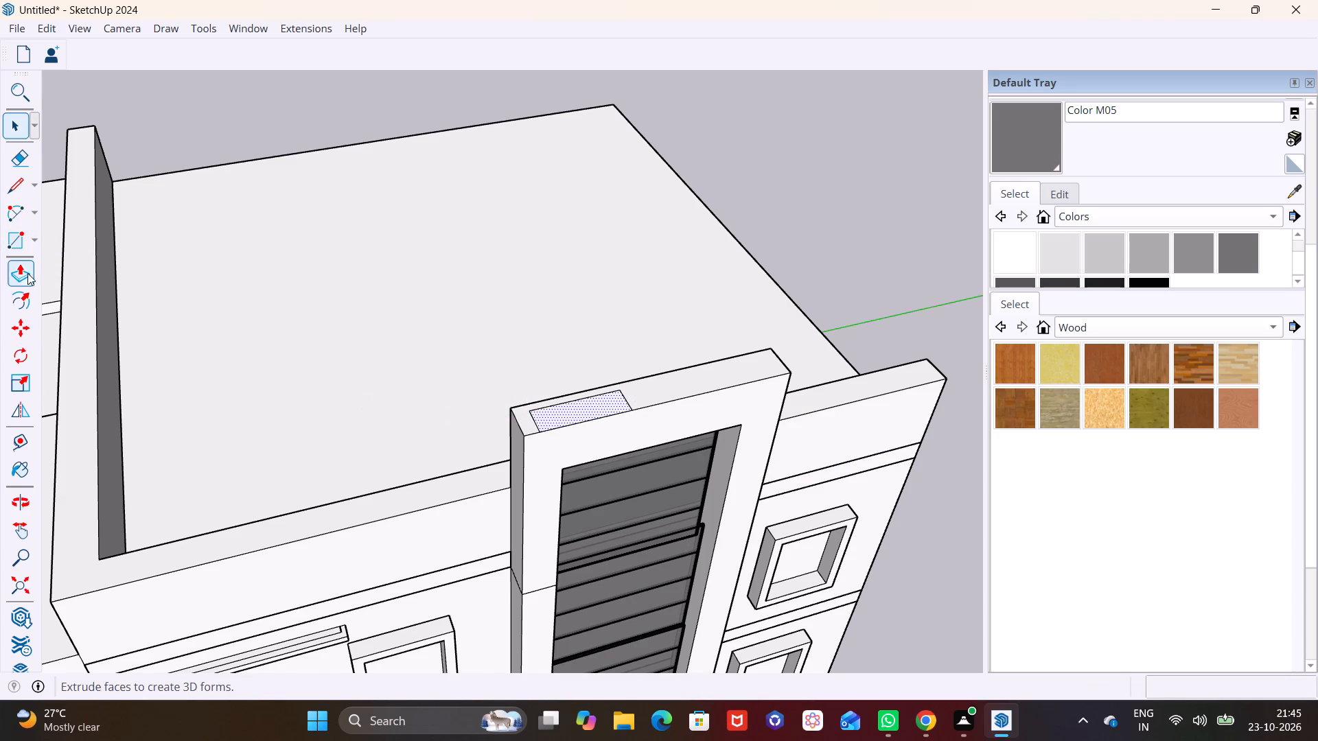
click(25, 270)
click(563, 410)
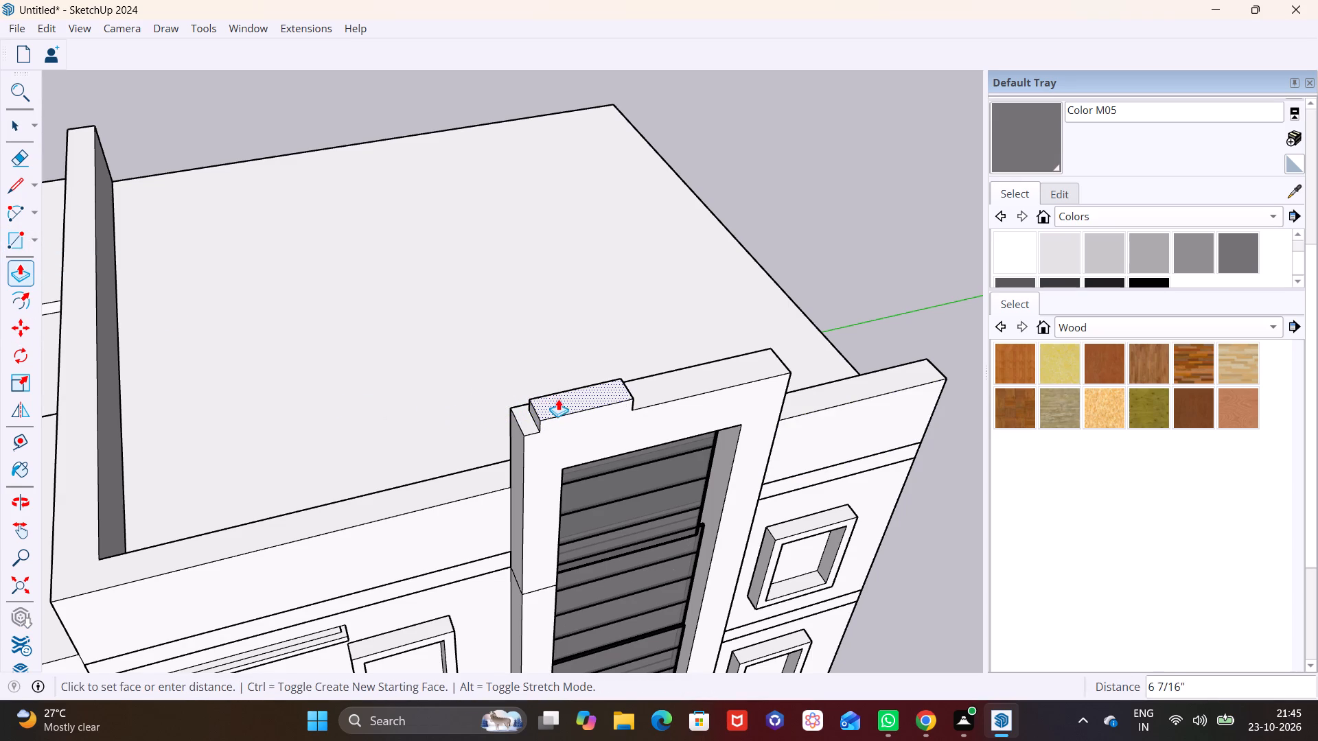
click(557, 397)
Draw a line along the base of the block's outer face to separate it from the louver frame's face.
middle_drag(605, 428, 577, 295)
click(11, 187)
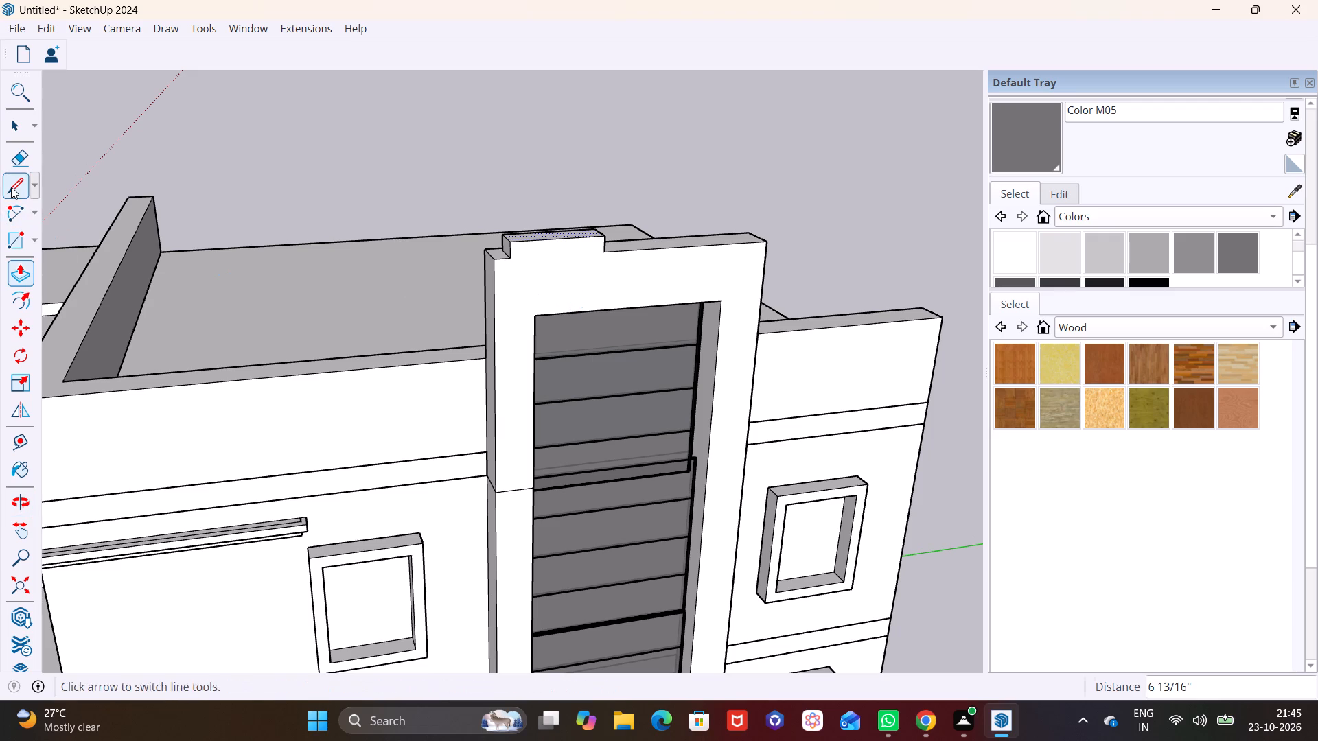
scroll(416, 247, up, 6)
scroll(537, 296, down, 5)
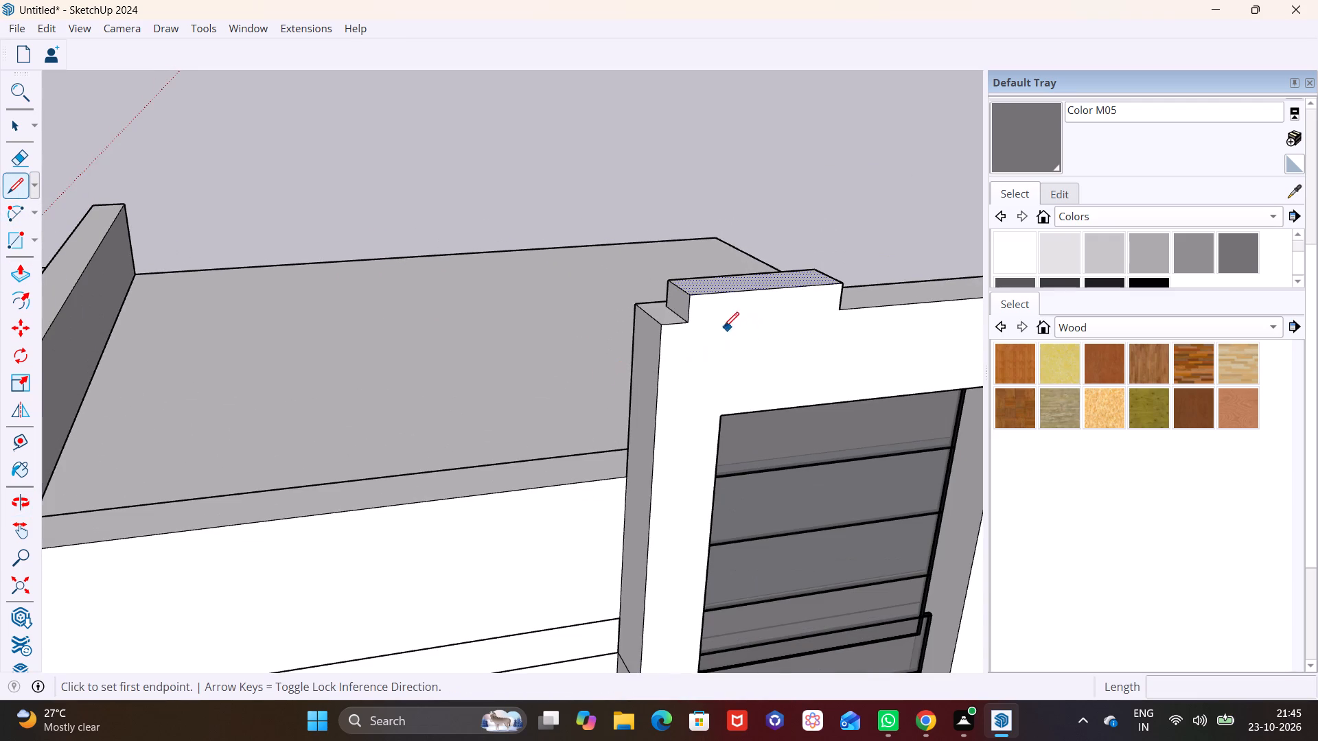
click(689, 326)
click(839, 308)
Push/Pull the block's rear end face along the frame's top until it slightly overhangs the frame's rear end.
scroll(811, 307, down, 3)
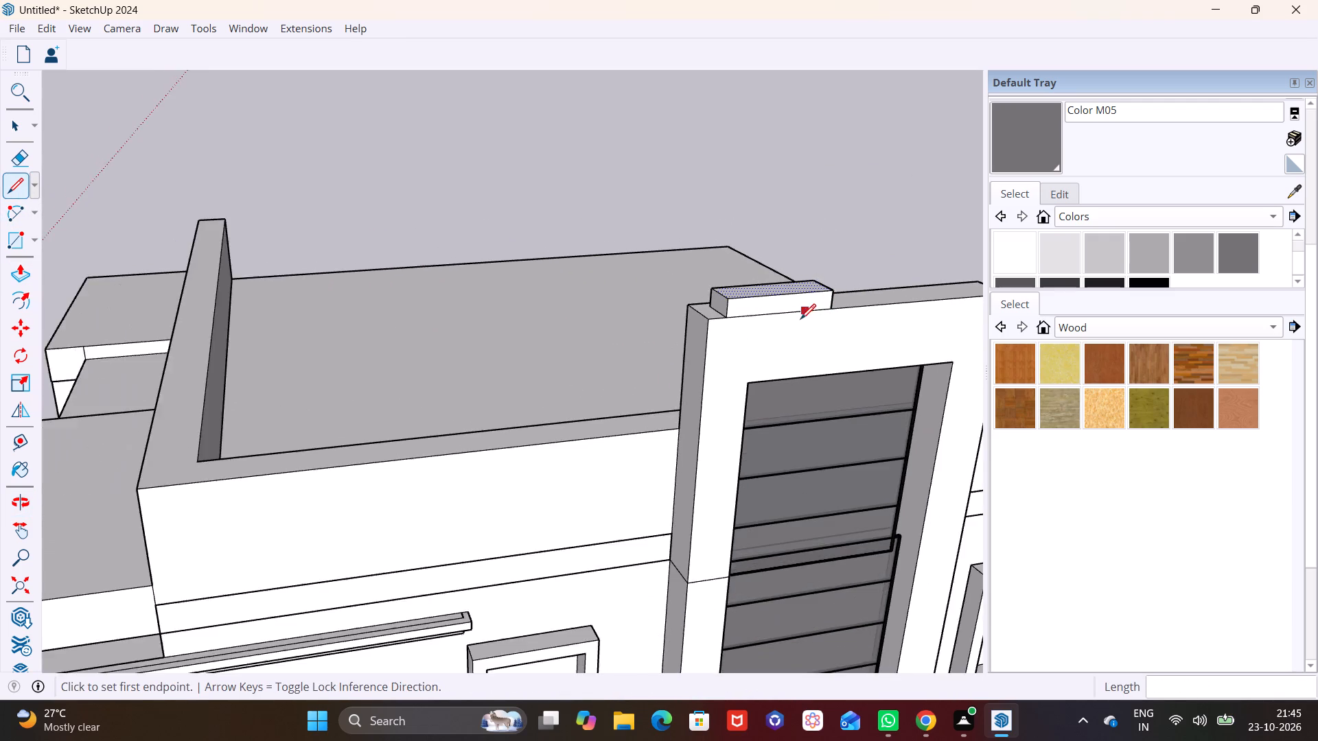
scroll(800, 319, down, 4)
middle_drag(775, 326, 206, 397)
scroll(203, 392, up, 5)
key(space)
click(281, 293)
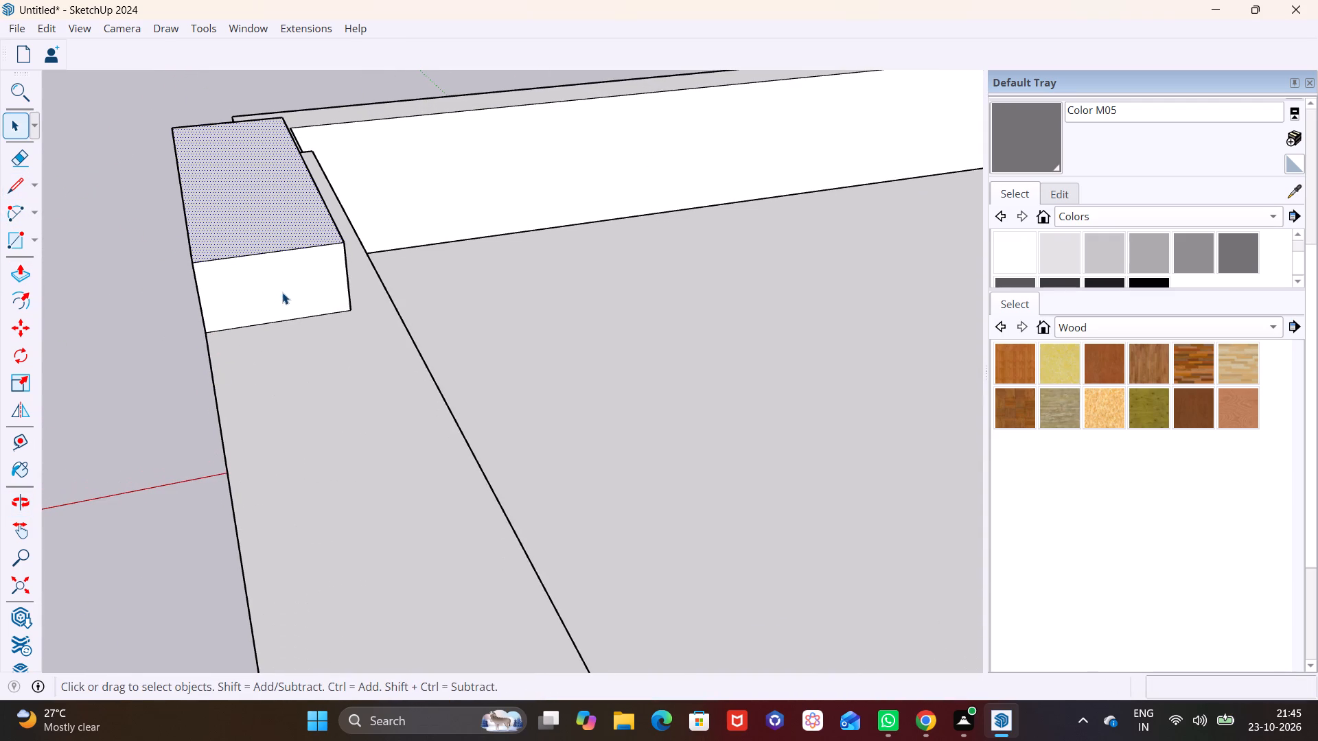
click(21, 270)
click(266, 291)
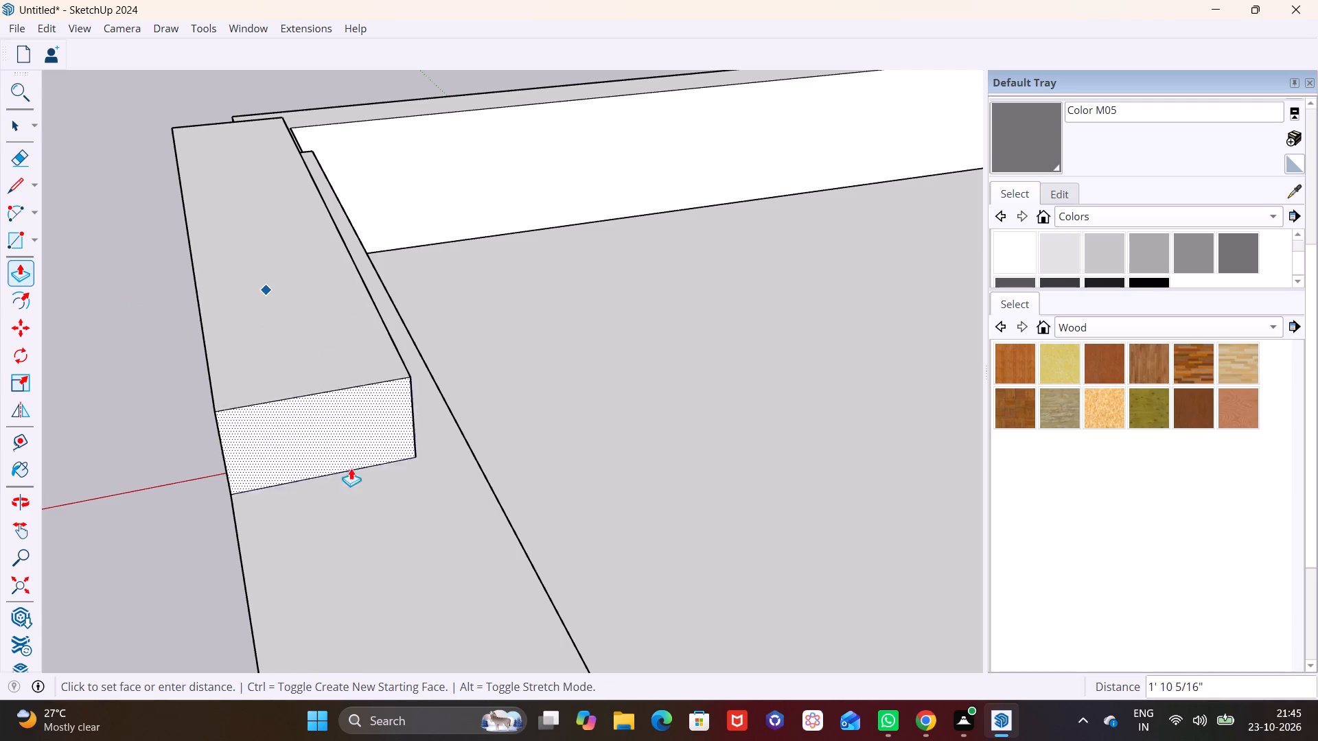
scroll(357, 502, down, 6)
shift+middle_drag(366, 550, 297, 260)
shift+middle_drag(367, 488, 389, 382)
shift+scroll(389, 382, down, 1)
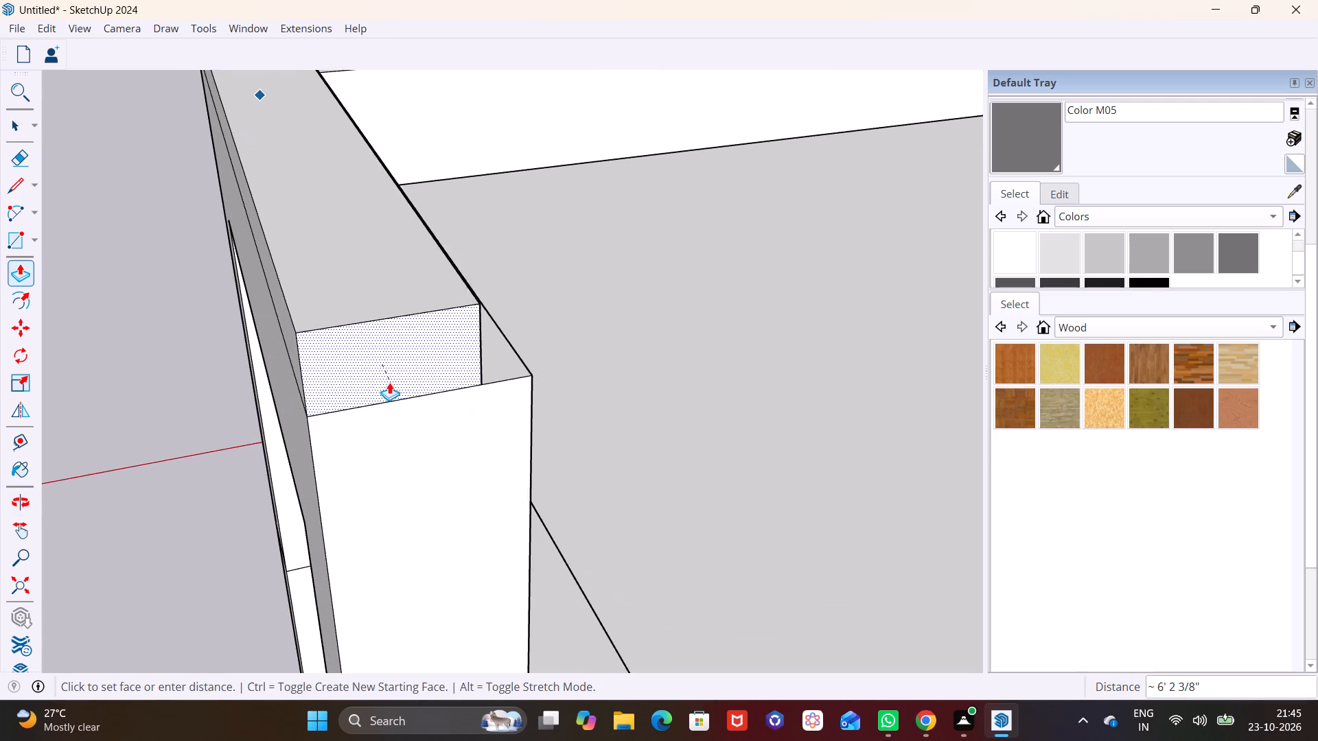
click(384, 377)
drag(375, 362, 399, 403)
click(399, 403)
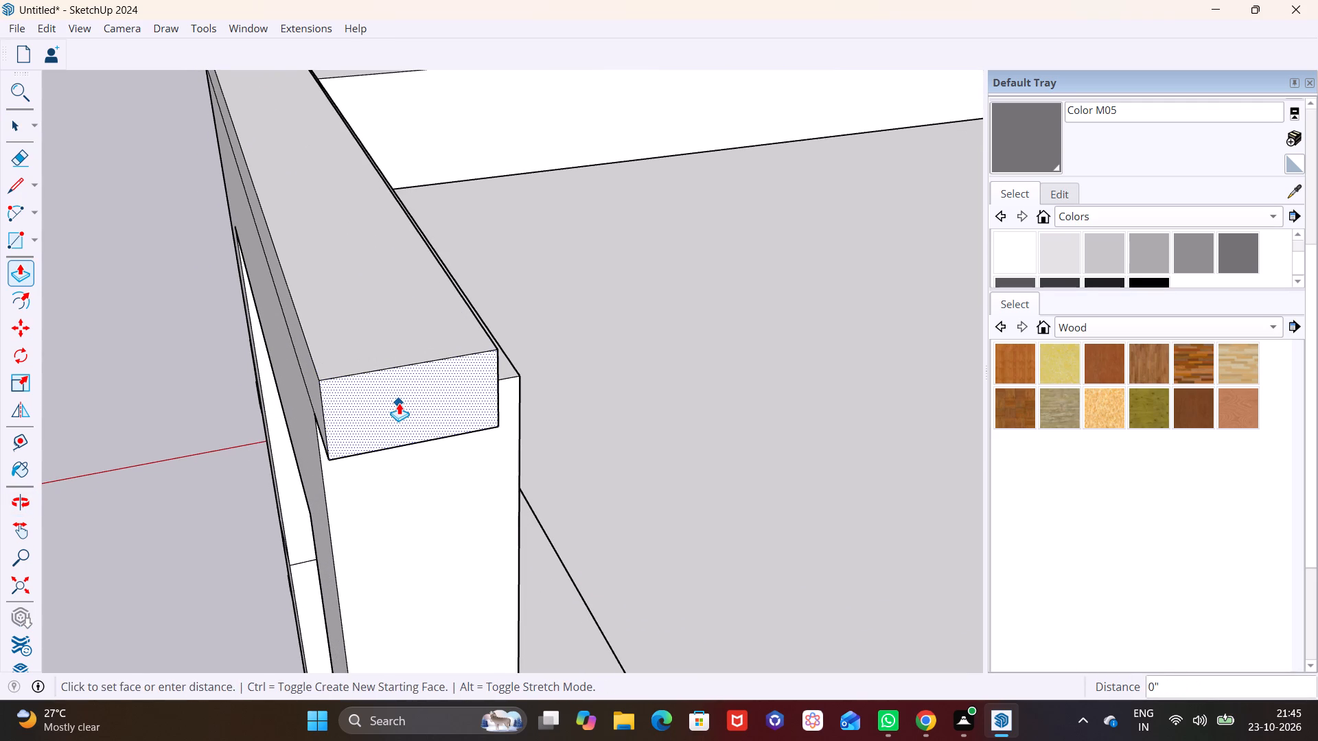
key(space)
Push/Pull the long outer face of the cap block outward about 4 5/16" beyond the louver frame.
middle_drag(404, 332, 554, 314)
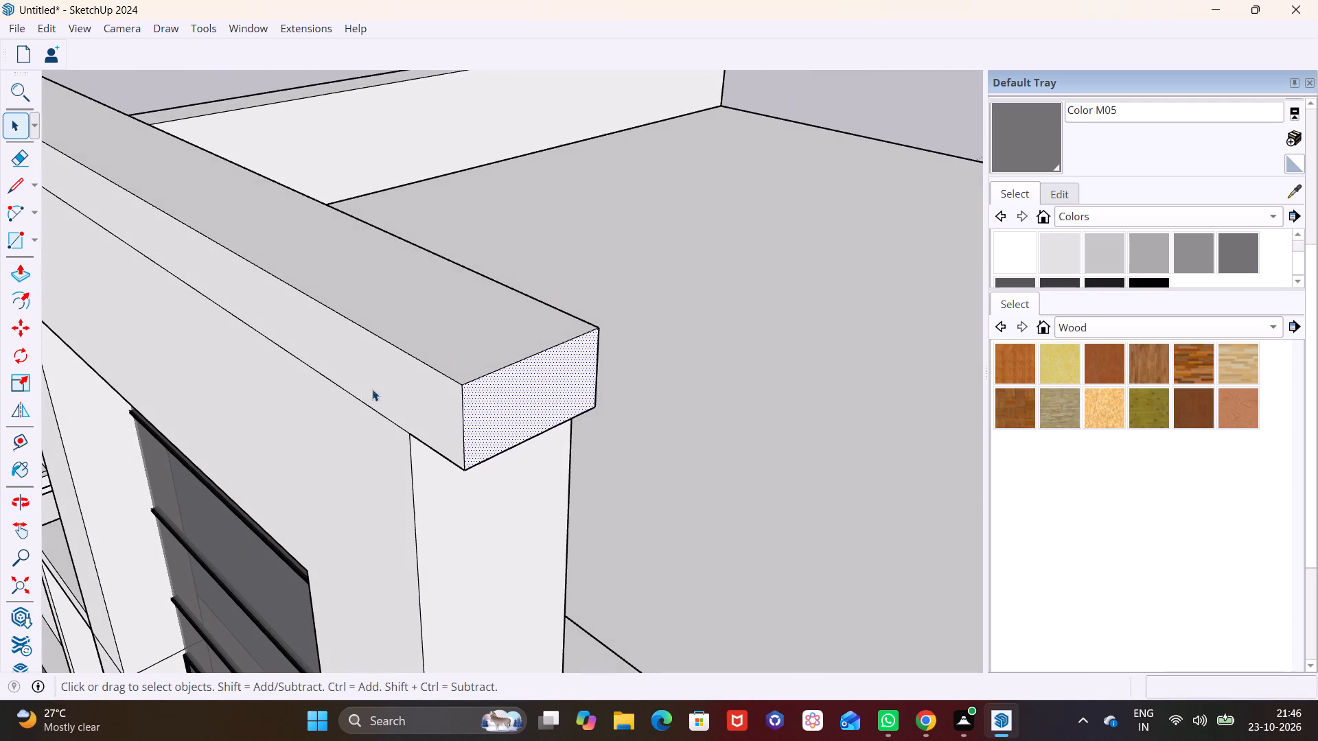
shift+click(379, 373)
shift+middle_drag(386, 369, 732, 412)
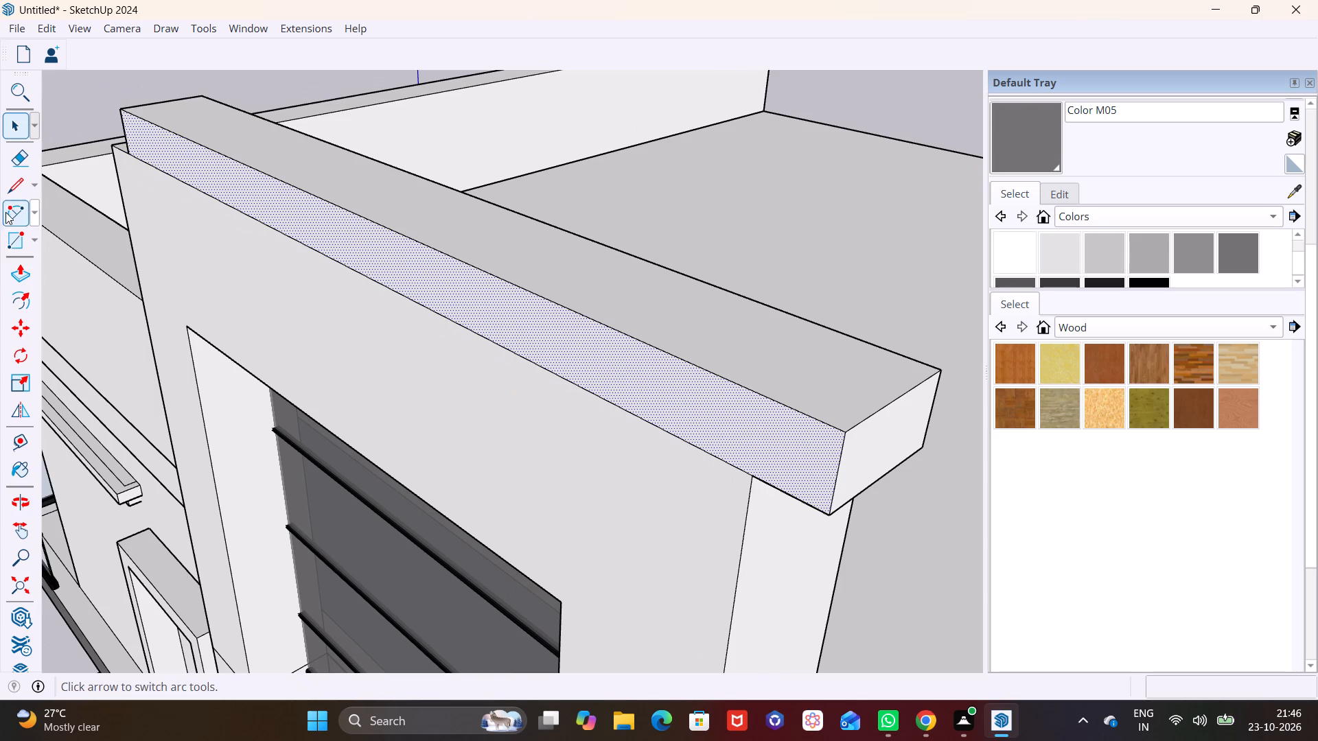
click(24, 271)
click(428, 274)
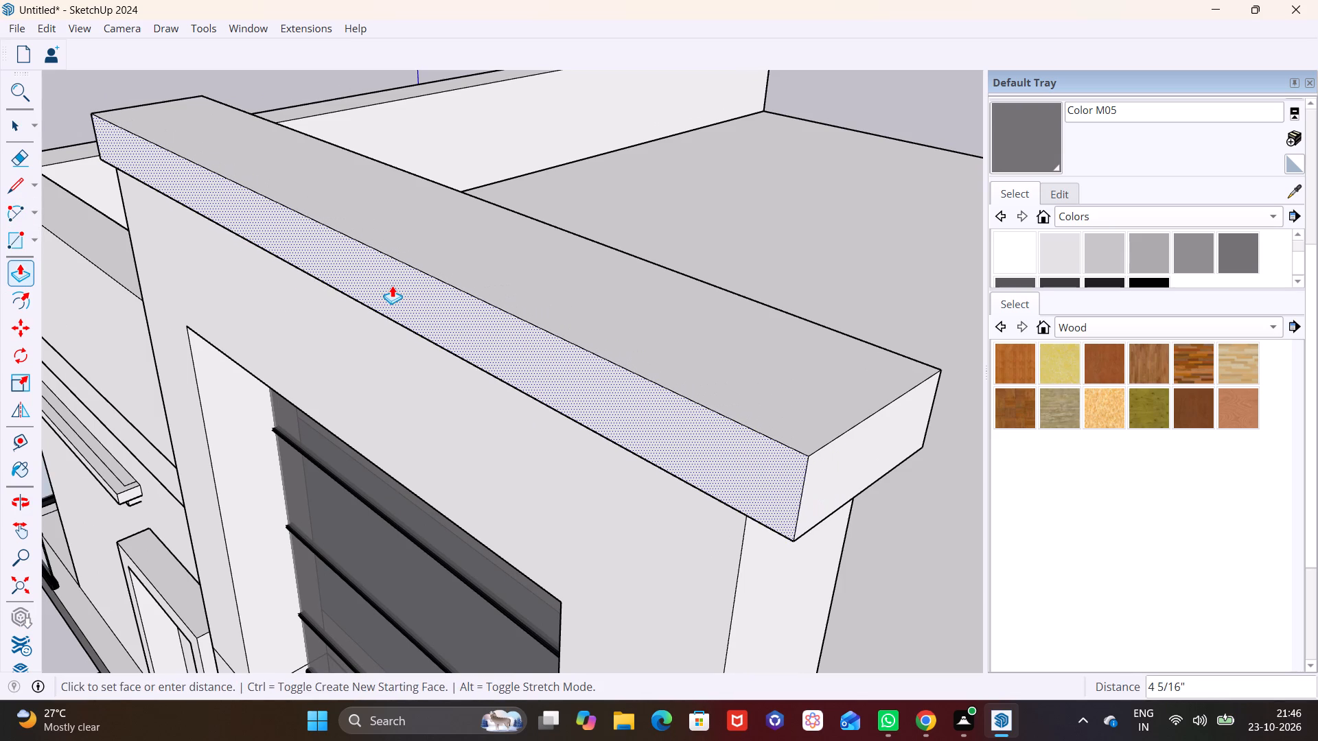
click(392, 285)
key(space)
Push/Pull the cap block's front end face outward until it overhangs the front end of the louver frame.
middle_drag(299, 318, 813, 318)
scroll(813, 318, down, 1)
shift+middle_drag(139, 313, 431, 249)
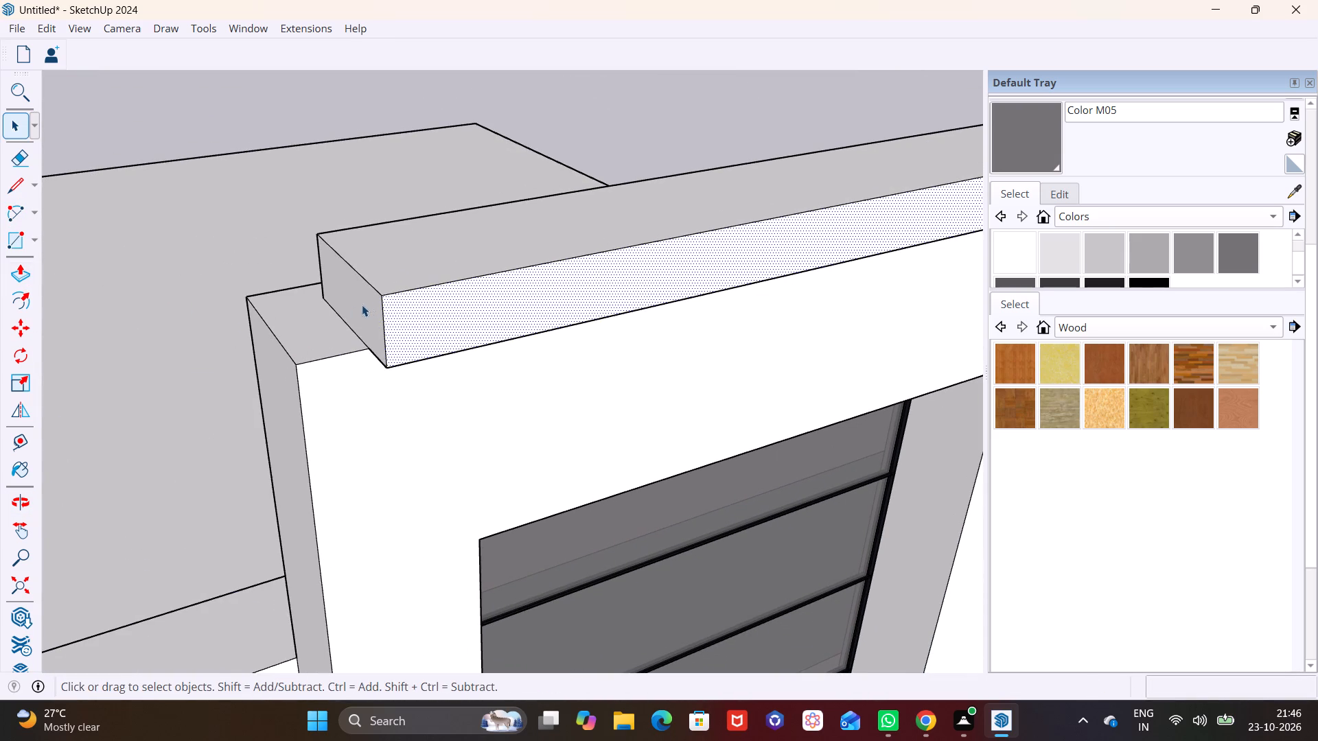
key(space)
click(369, 303)
click(18, 272)
click(364, 314)
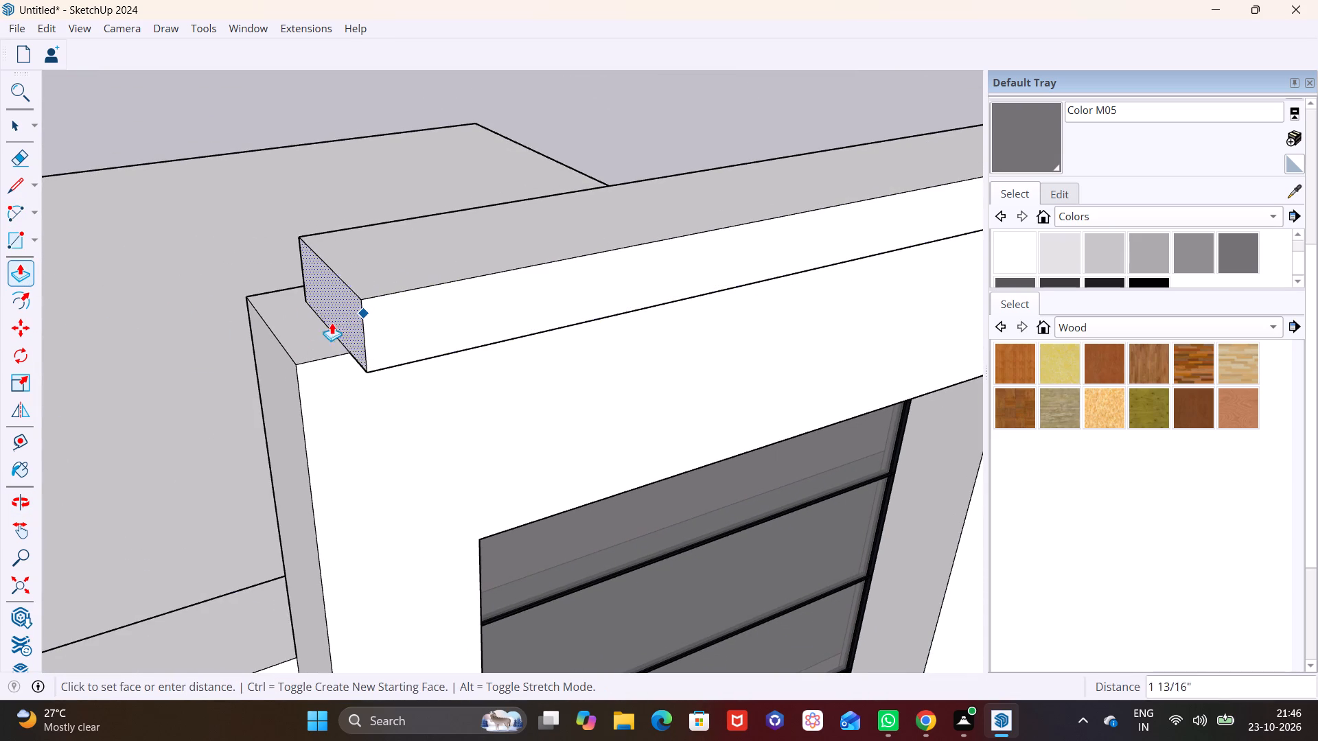
drag(296, 331, 265, 347)
drag(292, 327, 218, 351)
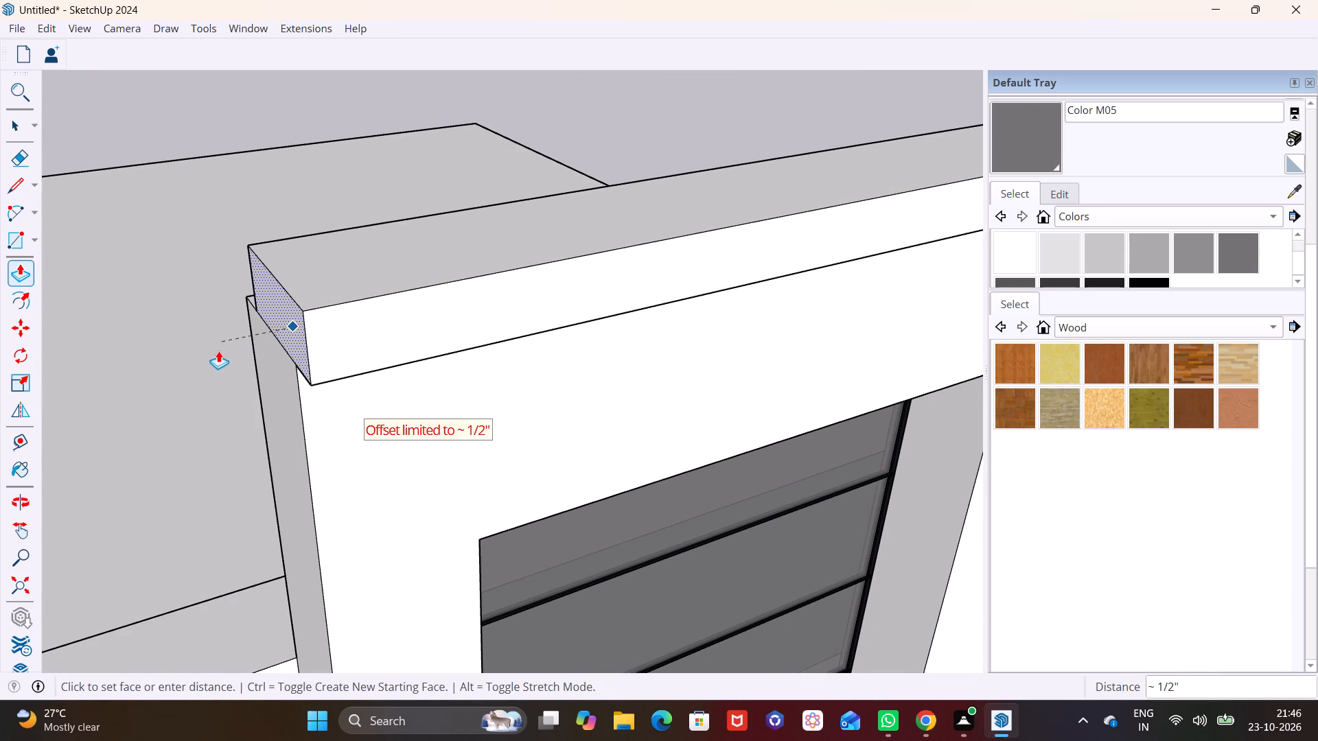
drag(218, 351, 217, 351)
drag(292, 327, 223, 353)
click(222, 353)
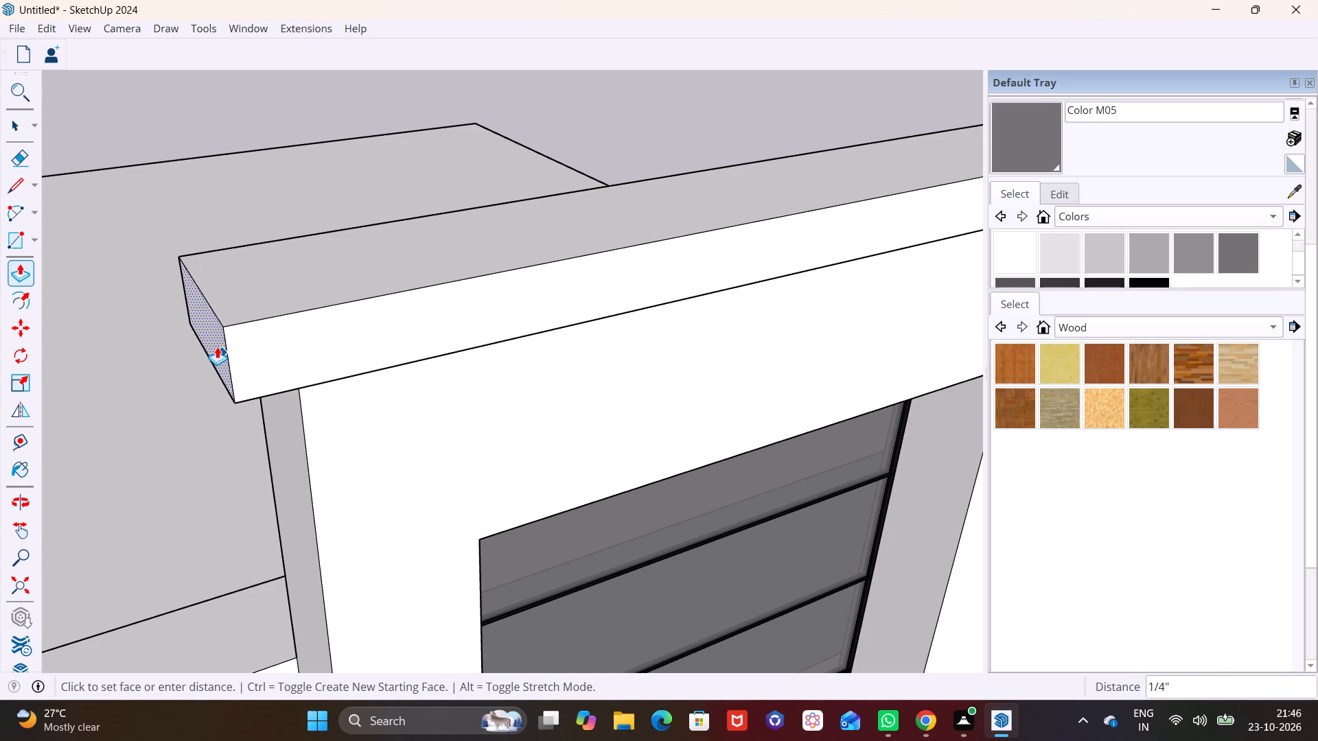
click(217, 346)
key(space)
Push/Pull the cap block's long inner face far inward over the roof to form a wide canopy slab.
scroll(244, 348, down, 8)
middle_drag(288, 381, 982, 437)
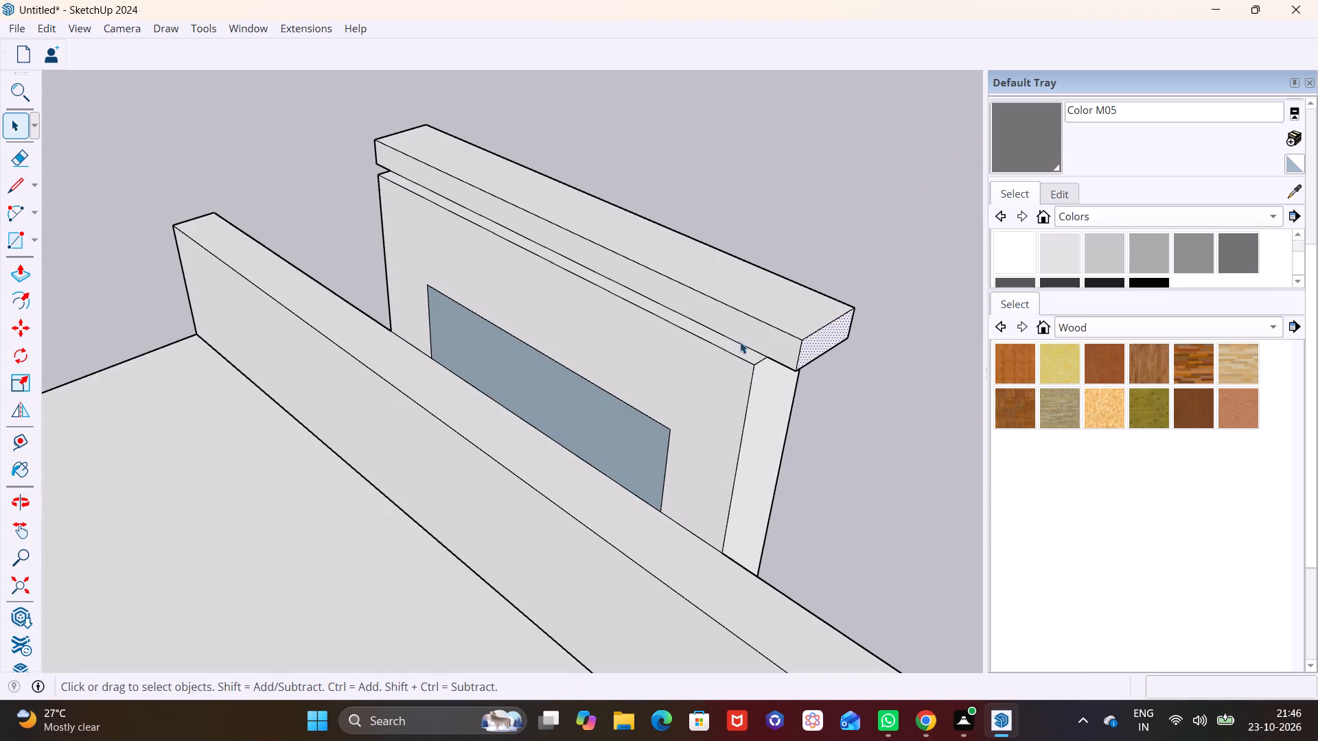
click(739, 337)
click(16, 270)
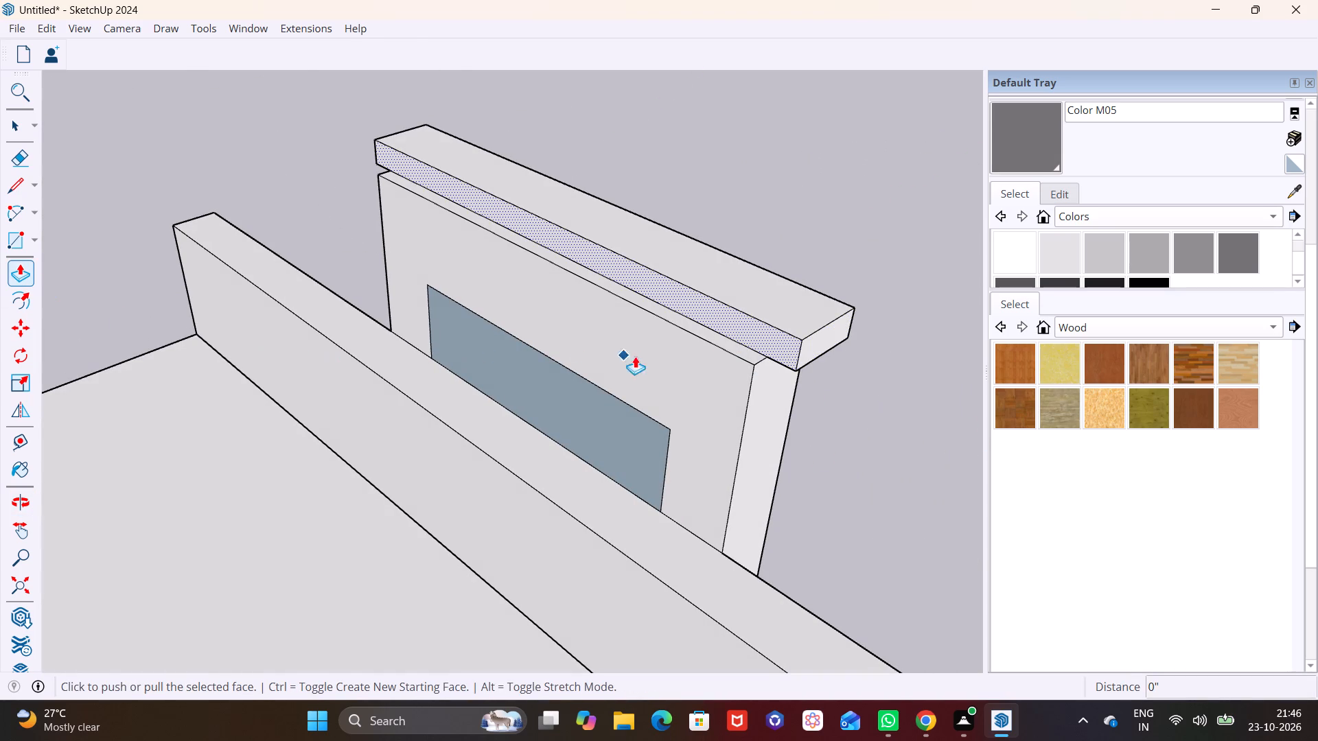
drag(716, 314, 270, 422)
click(257, 422)
key(space)
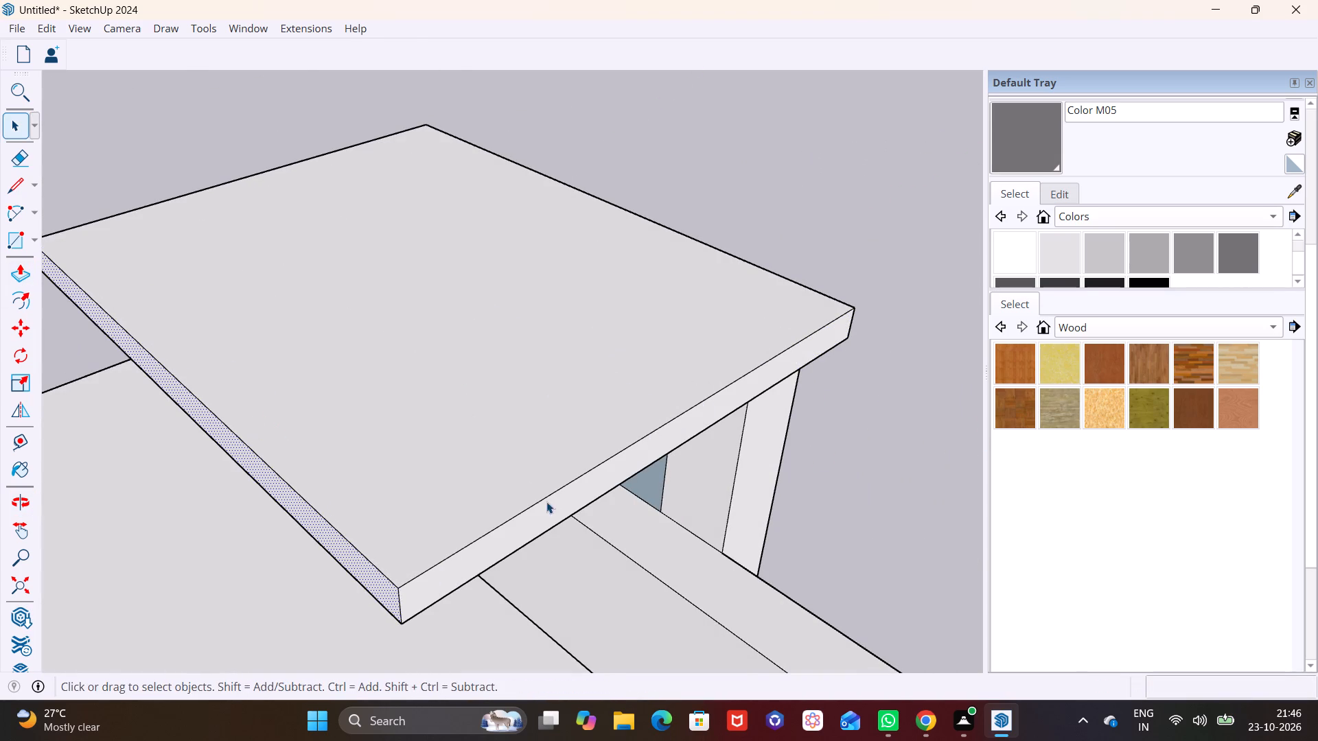
Examine the building's facades and the canopy slab at the top of the louver frame.
middle_drag(590, 504, 44, 329)
scroll(165, 334, down, 6)
middle_drag(259, 430, 404, 266)
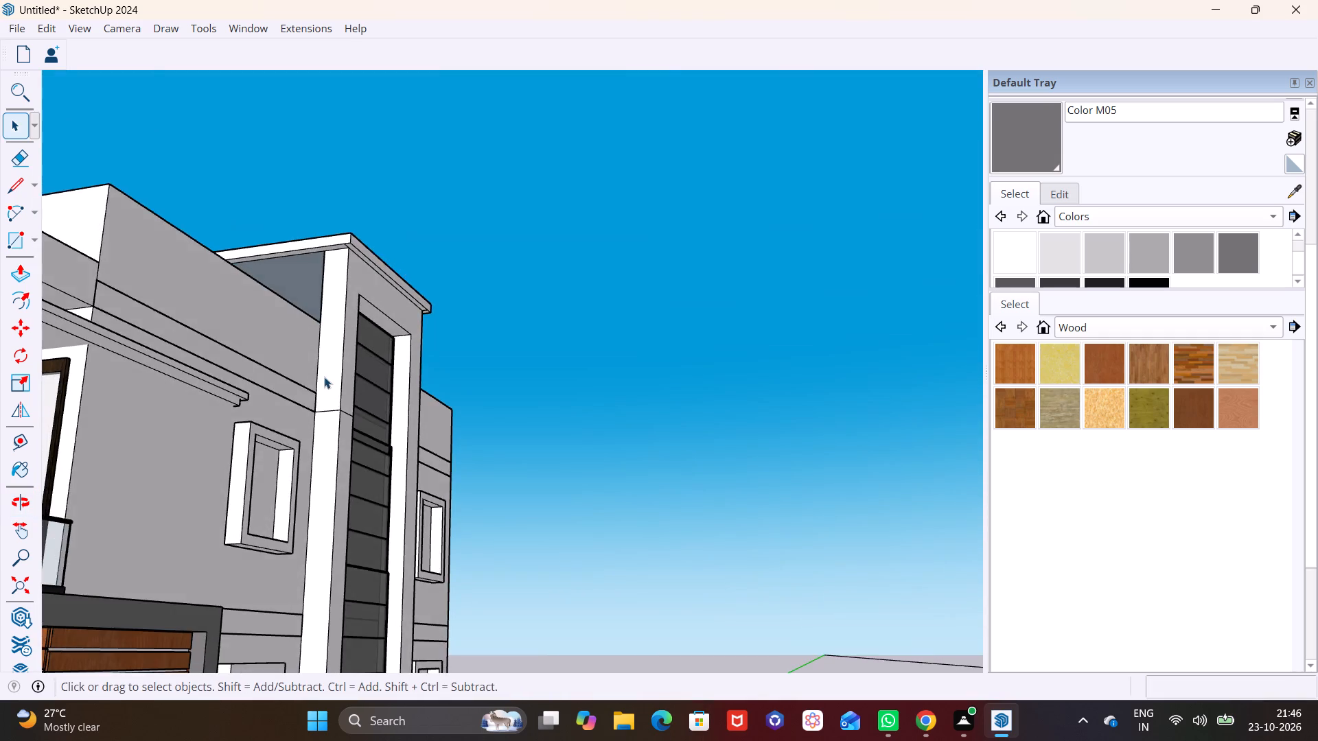
scroll(324, 393, down, 6)
shift+middle_drag(376, 538, 609, 410)
middle_drag(597, 486, 687, 471)
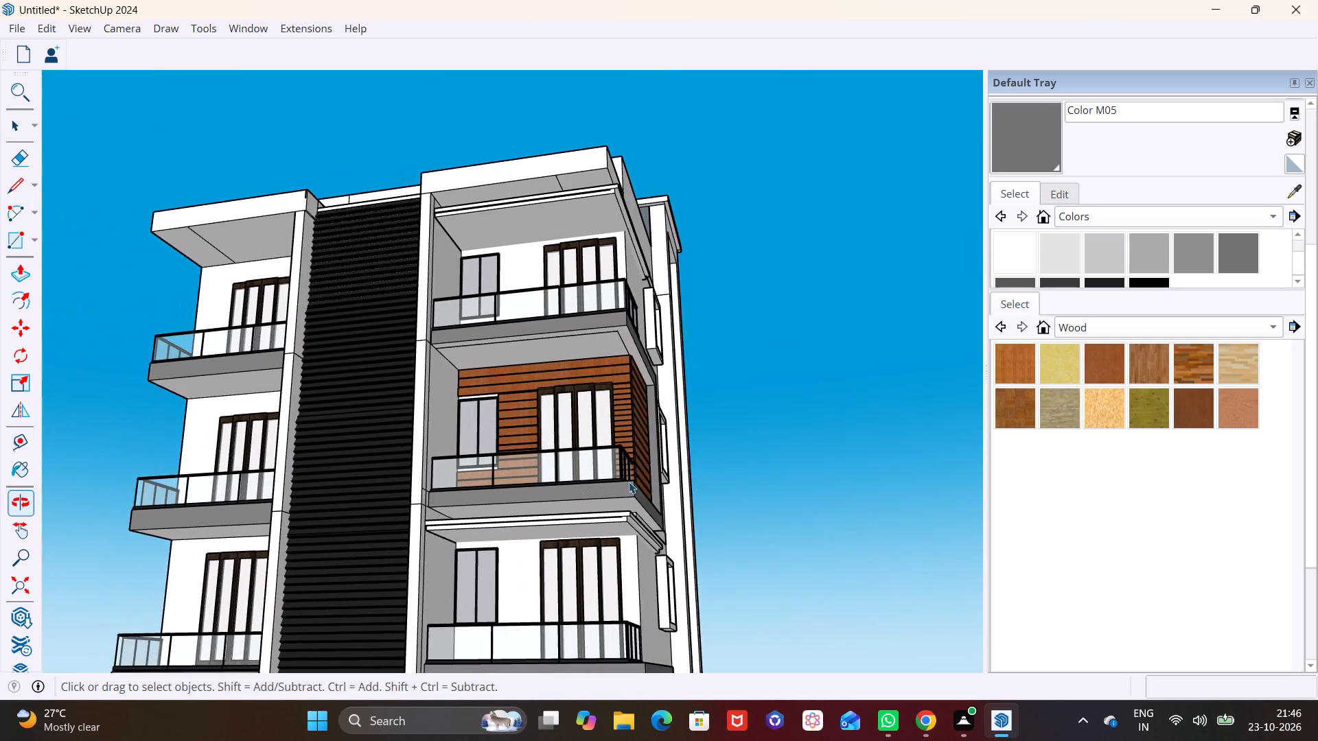
middle_drag(551, 495, 402, 516)
scroll(478, 528, down, 2)
shift+middle_drag(487, 537, 509, 448)
scroll(506, 474, down, 5)
middle_drag(514, 524, 502, 557)
shift+middle_drag(525, 539, 566, 450)
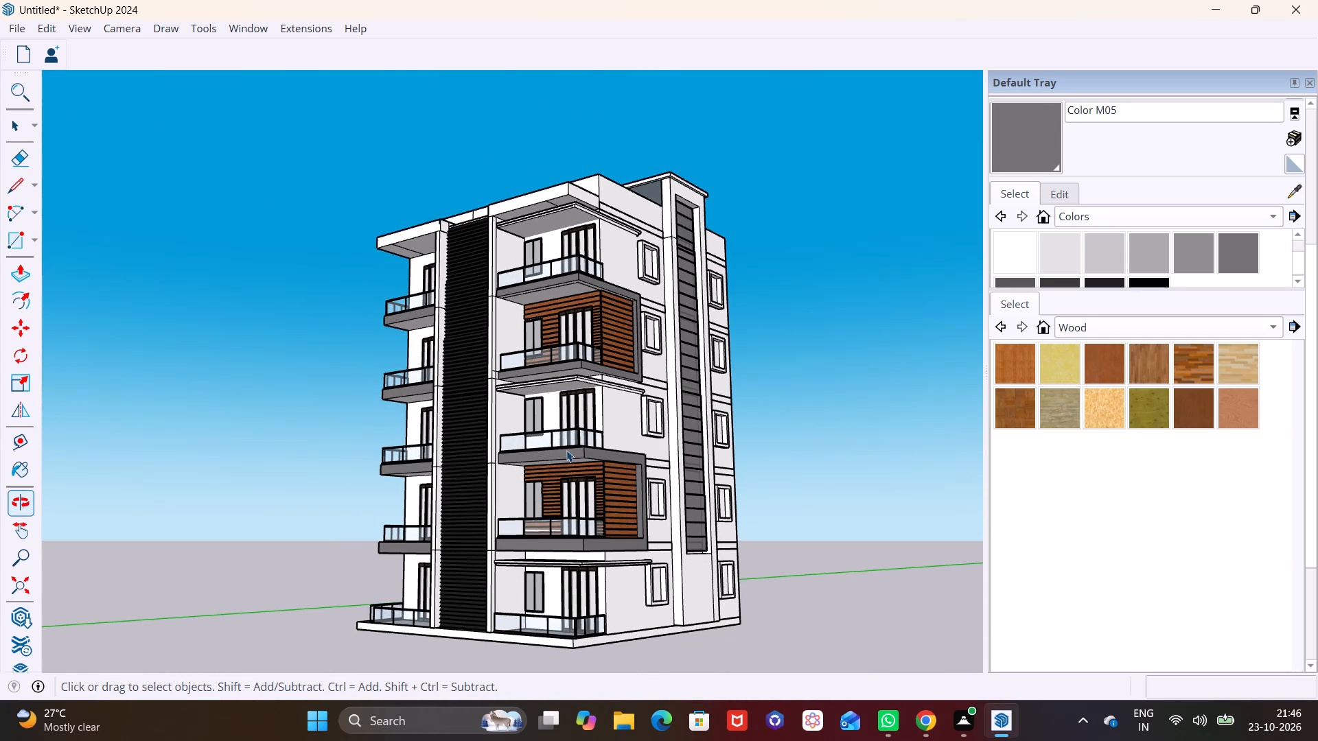
shift+middle_drag(566, 450, 566, 451)
scroll(697, 199, up, 4)
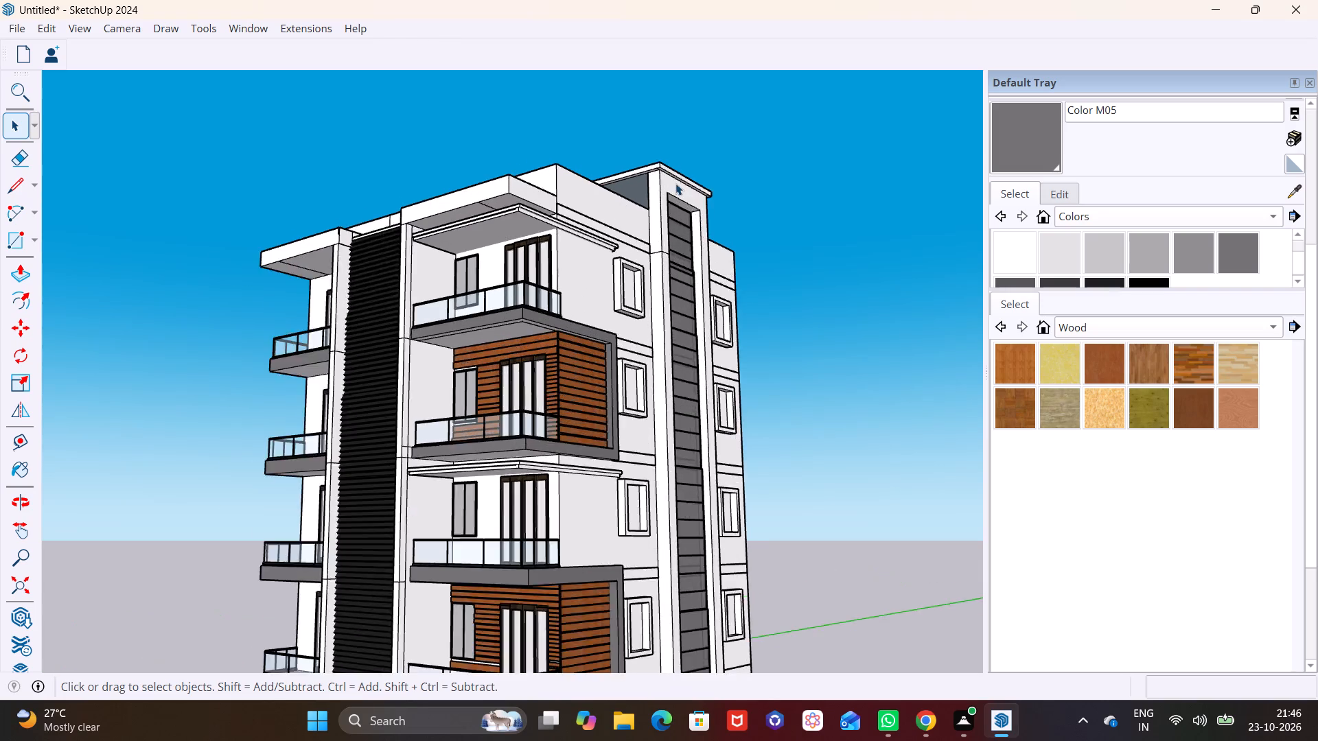
scroll(675, 183, up, 2)
middle_drag(671, 184, 688, 447)
shift+middle_drag(592, 52, 499, 470)
shift+middle_drag(642, 165, 535, 508)
scroll(527, 469, up, 6)
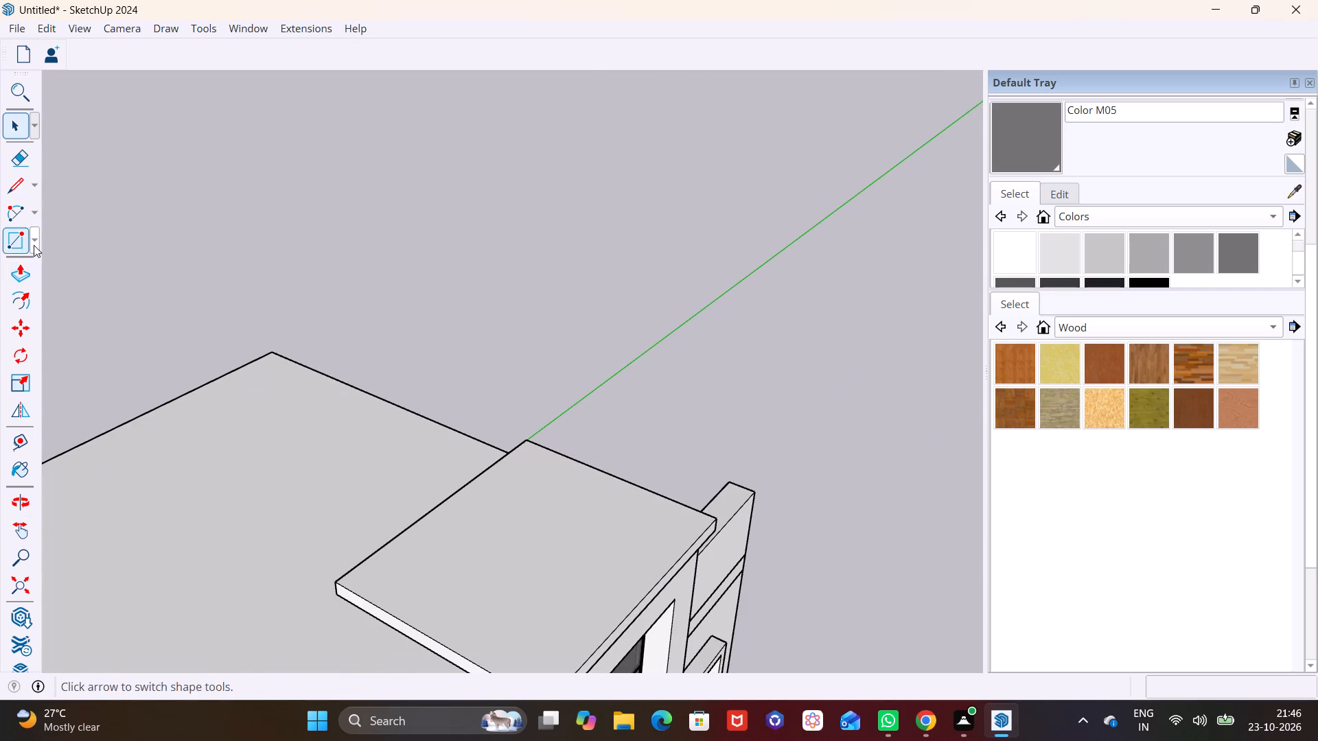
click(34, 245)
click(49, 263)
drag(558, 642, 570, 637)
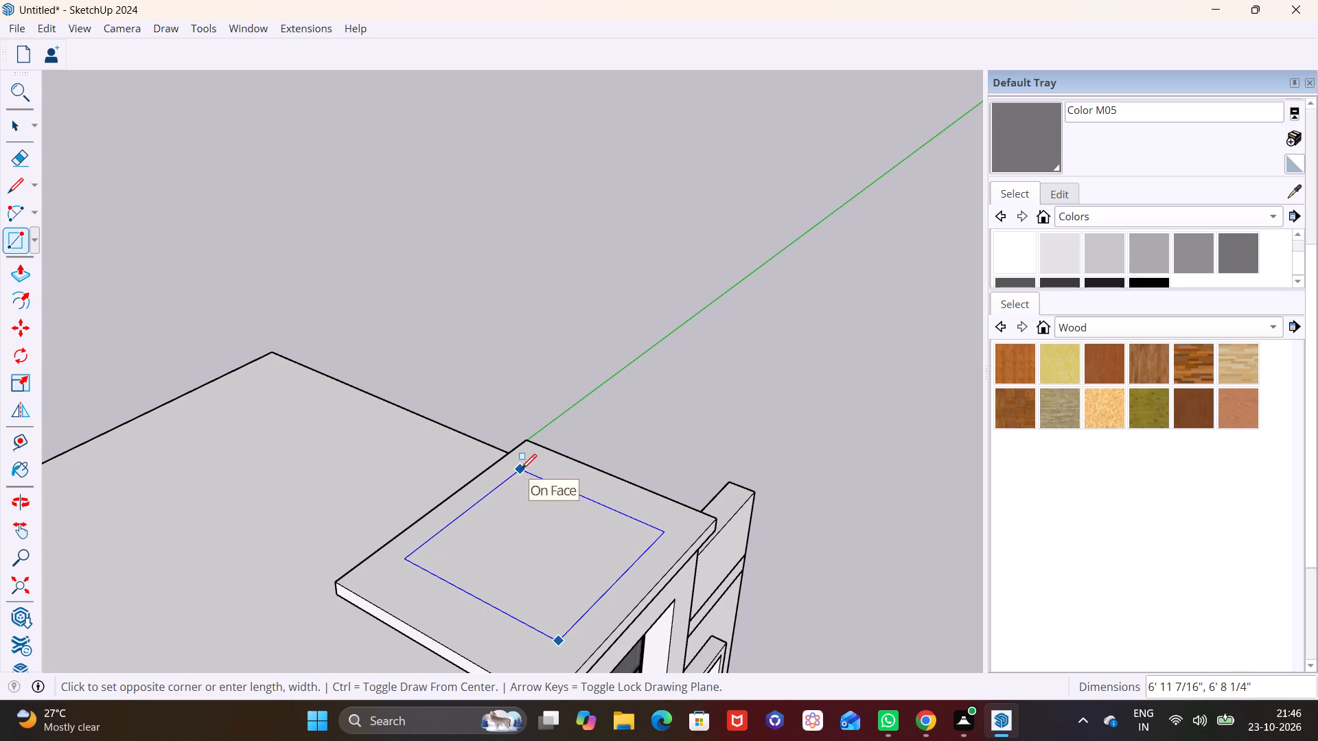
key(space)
Draw an inset rectangle about 8' 2" by 6' 11" on the top face of the canopy slab.
shift+middle_drag(494, 631, 485, 580)
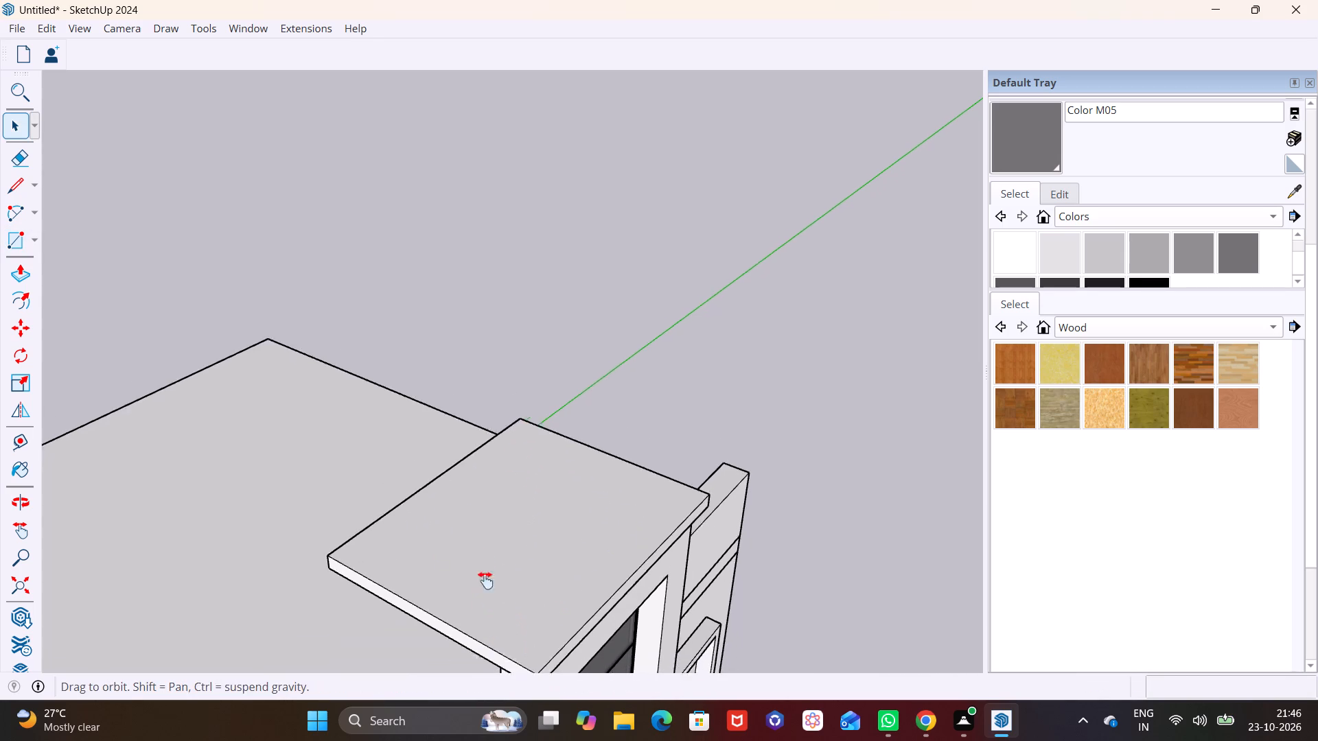
shift+middle_drag(485, 580, 485, 546)
click(34, 243)
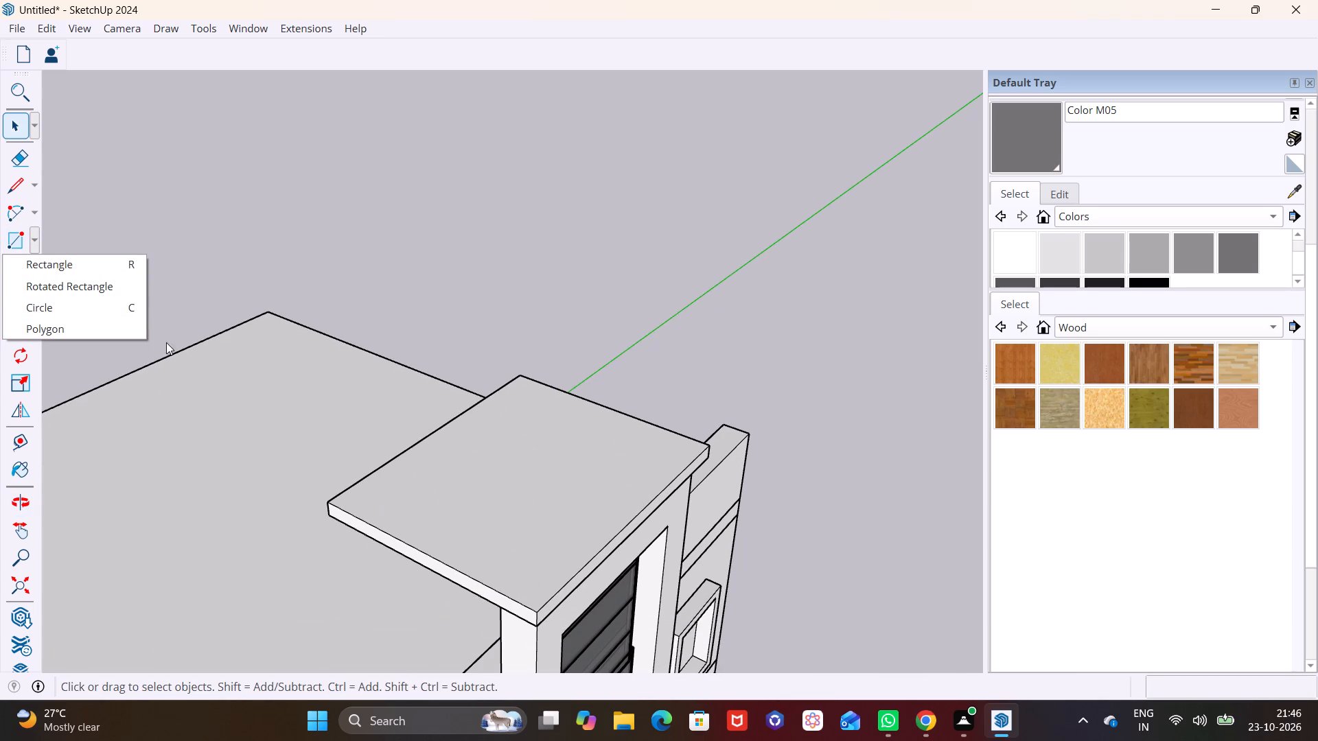
click(69, 261)
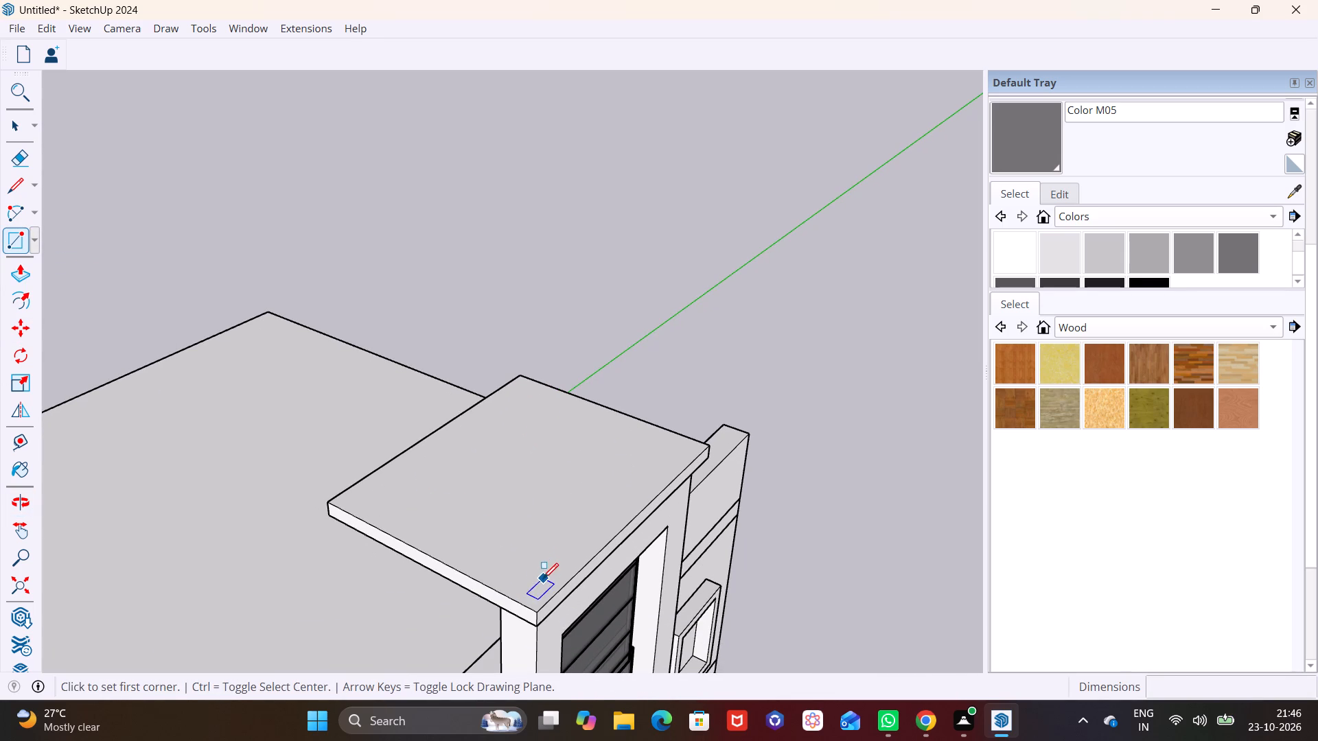
drag(543, 578, 550, 572)
click(522, 402)
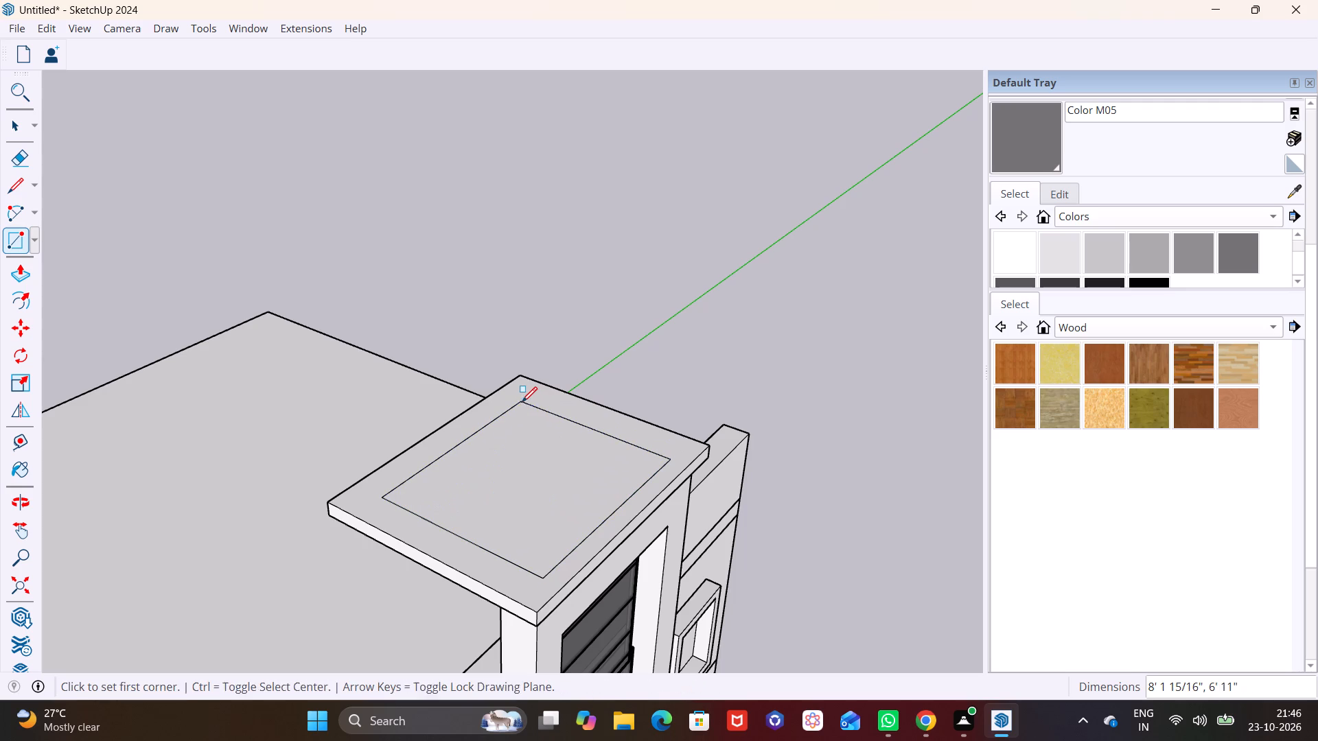
key(space)
Push/Pull the inset rectangle upward to form a low raised block on the canopy slab.
click(555, 493)
click(21, 277)
click(516, 497)
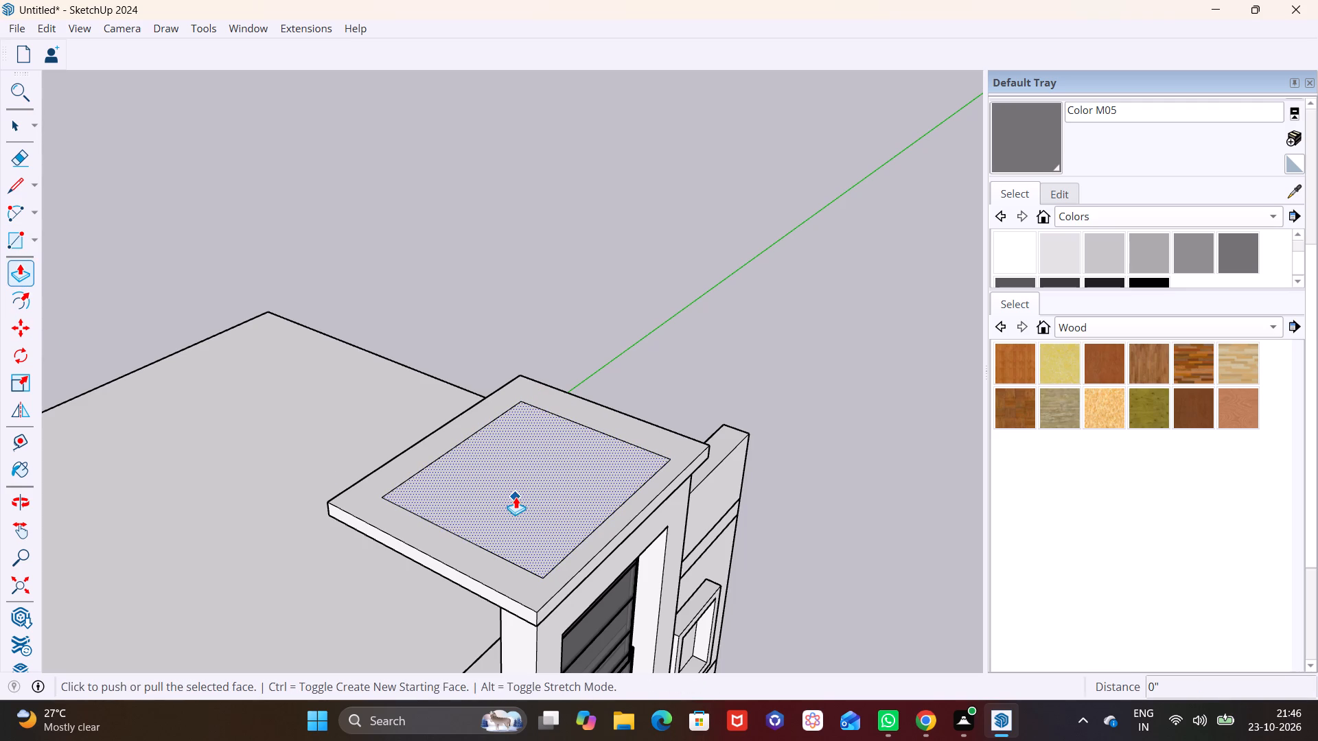
click(513, 462)
key(space)
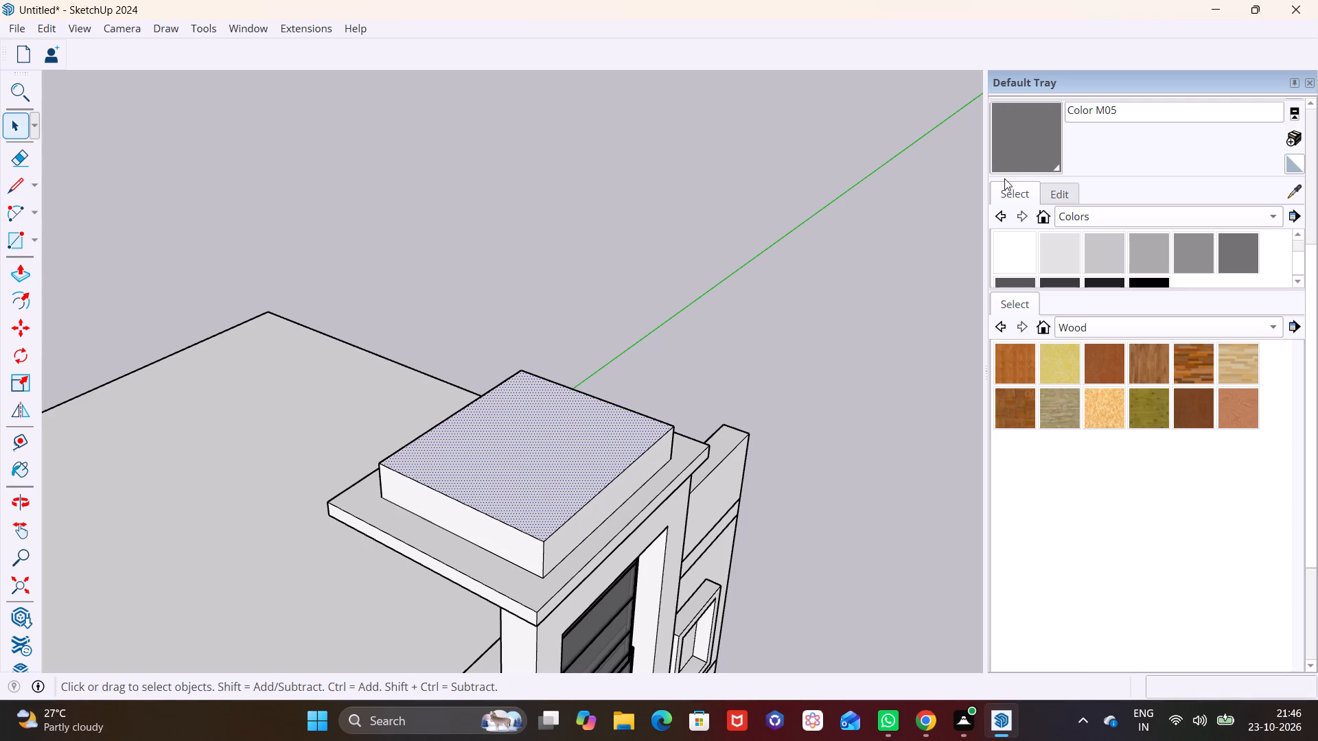
Paint the top and all side faces of the raised roof block with Color M05.
click(1006, 161)
click(518, 522)
click(525, 550)
click(570, 540)
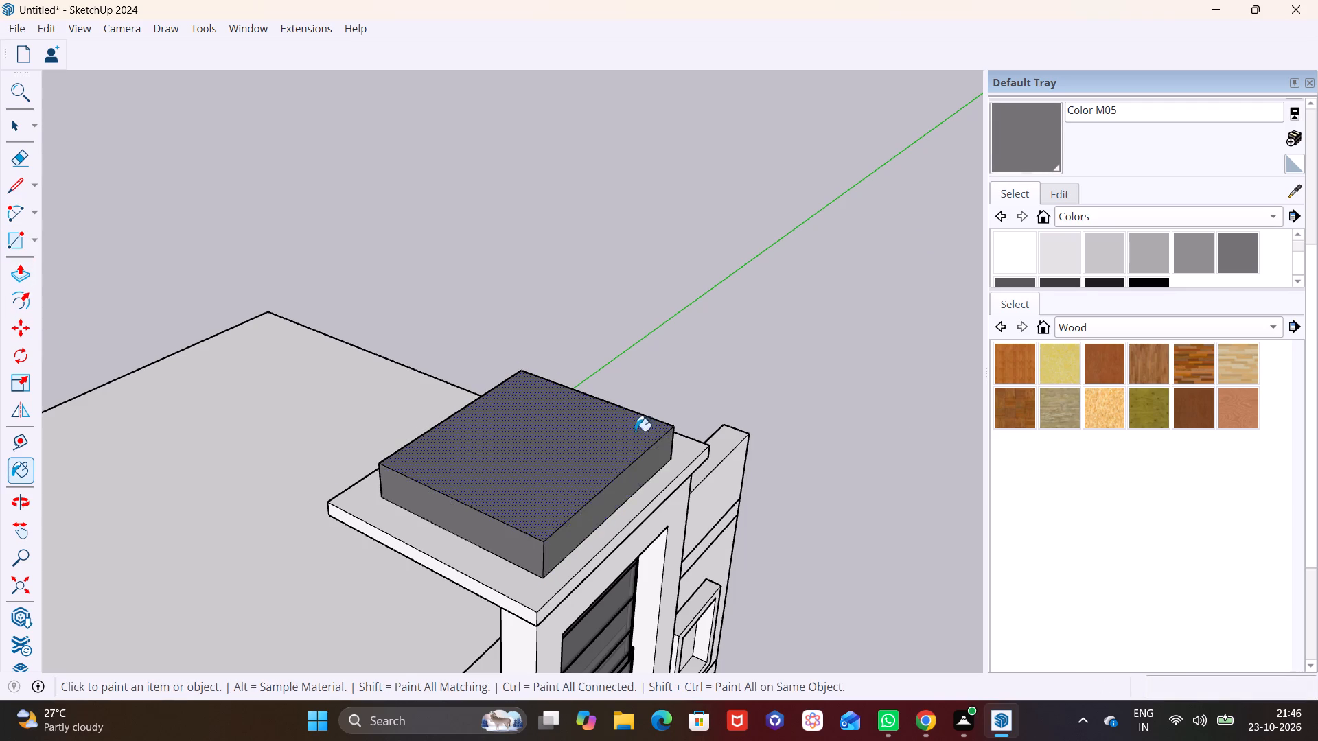
middle_drag(636, 430, 211, 571)
click(463, 489)
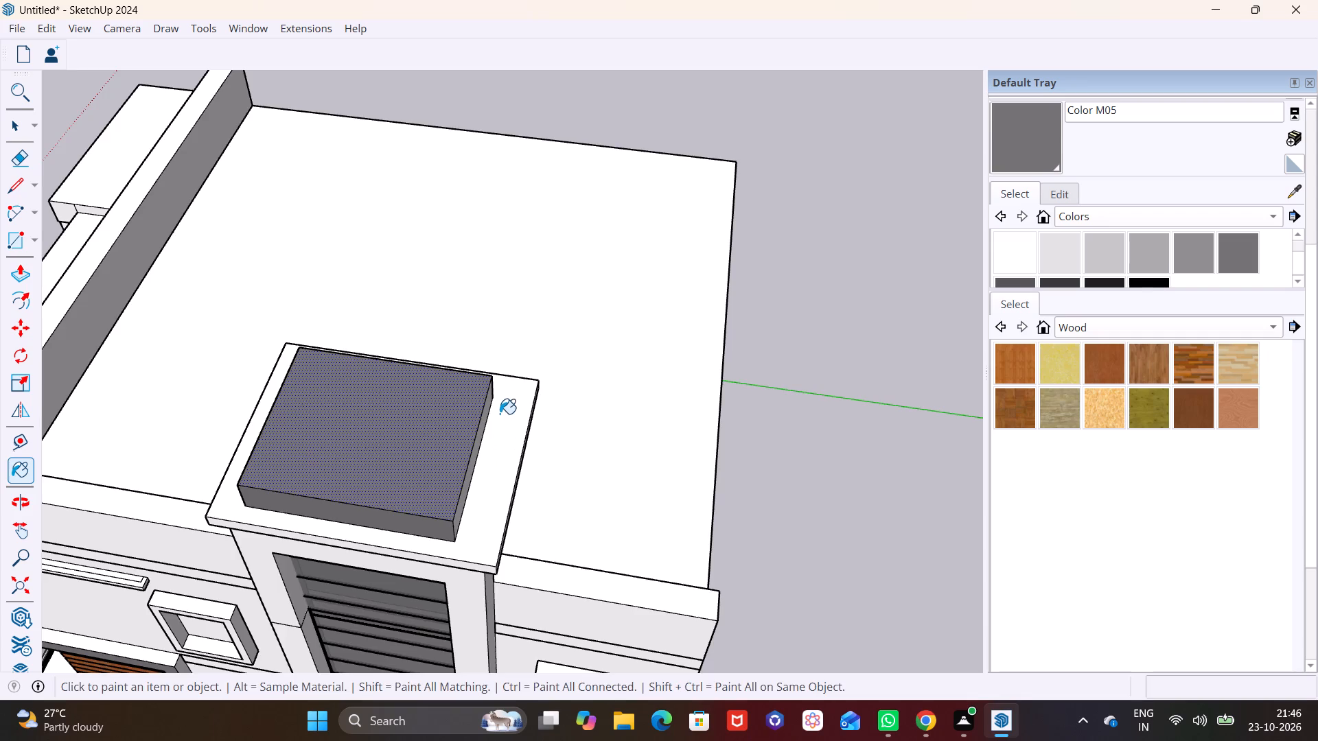
middle_drag(407, 439, 44, 499)
click(187, 346)
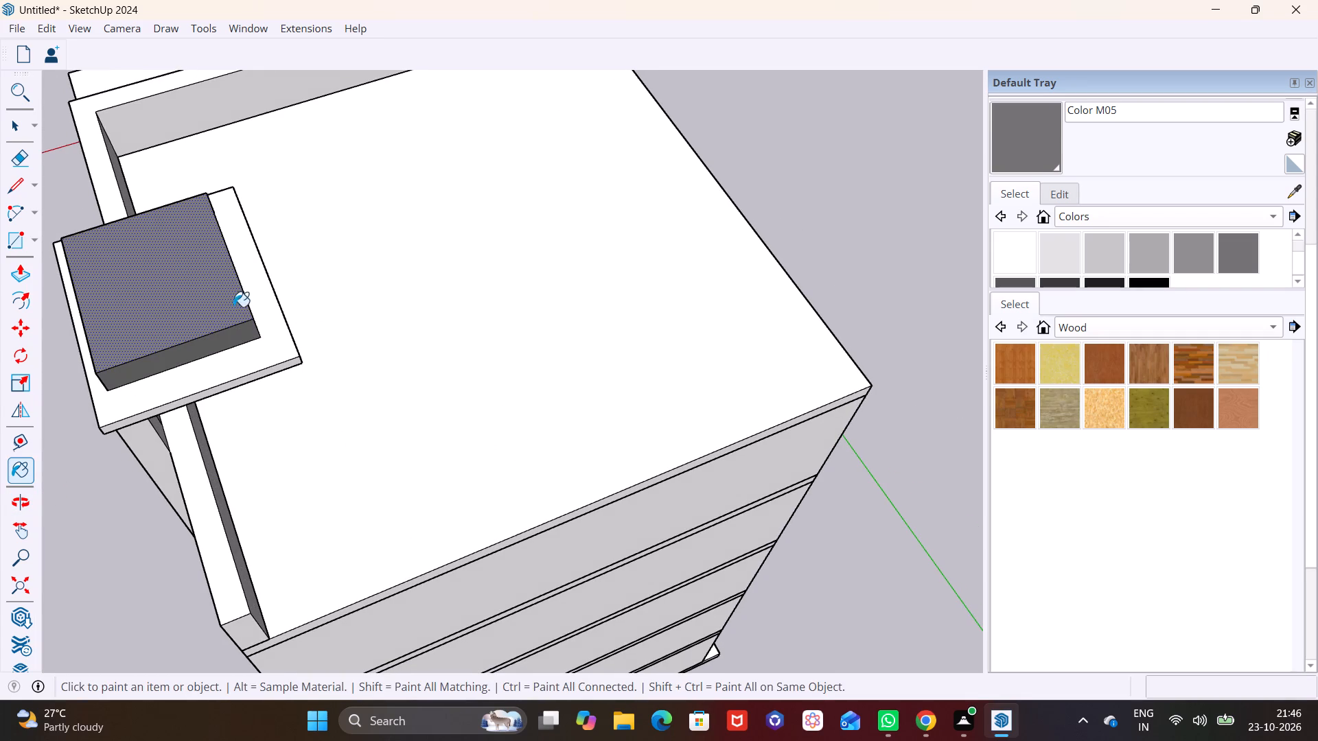
scroll(0, 339, down, 1)
middle_drag(251, 292, 0, 335)
click(167, 171)
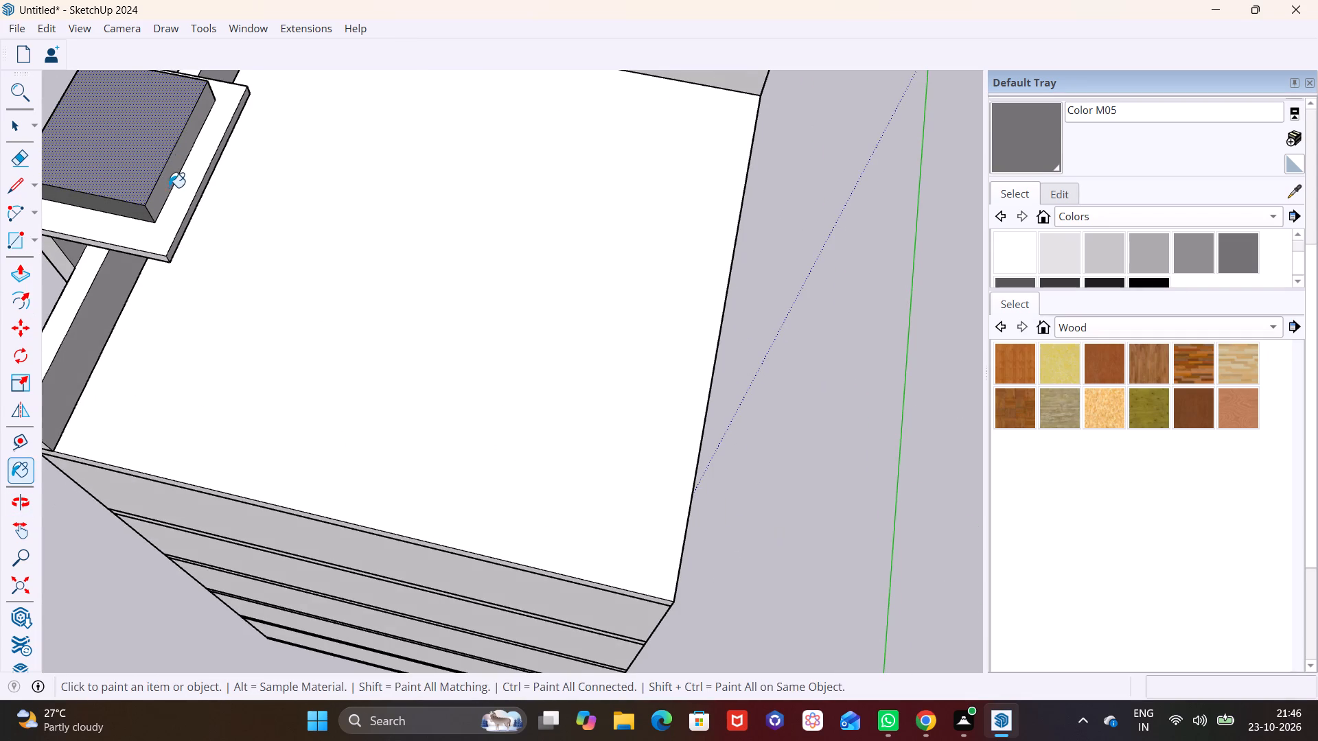
scroll(175, 220, down, 7)
key(space)
click(710, 443)
Examine the whole building from its front corner, including the new roof block.
middle_drag(174, 472, 918, 243)
middle_drag(670, 412, 869, 307)
scroll(334, 400, down, 7)
middle_drag(378, 475, 555, 379)
scroll(394, 491, up, 3)
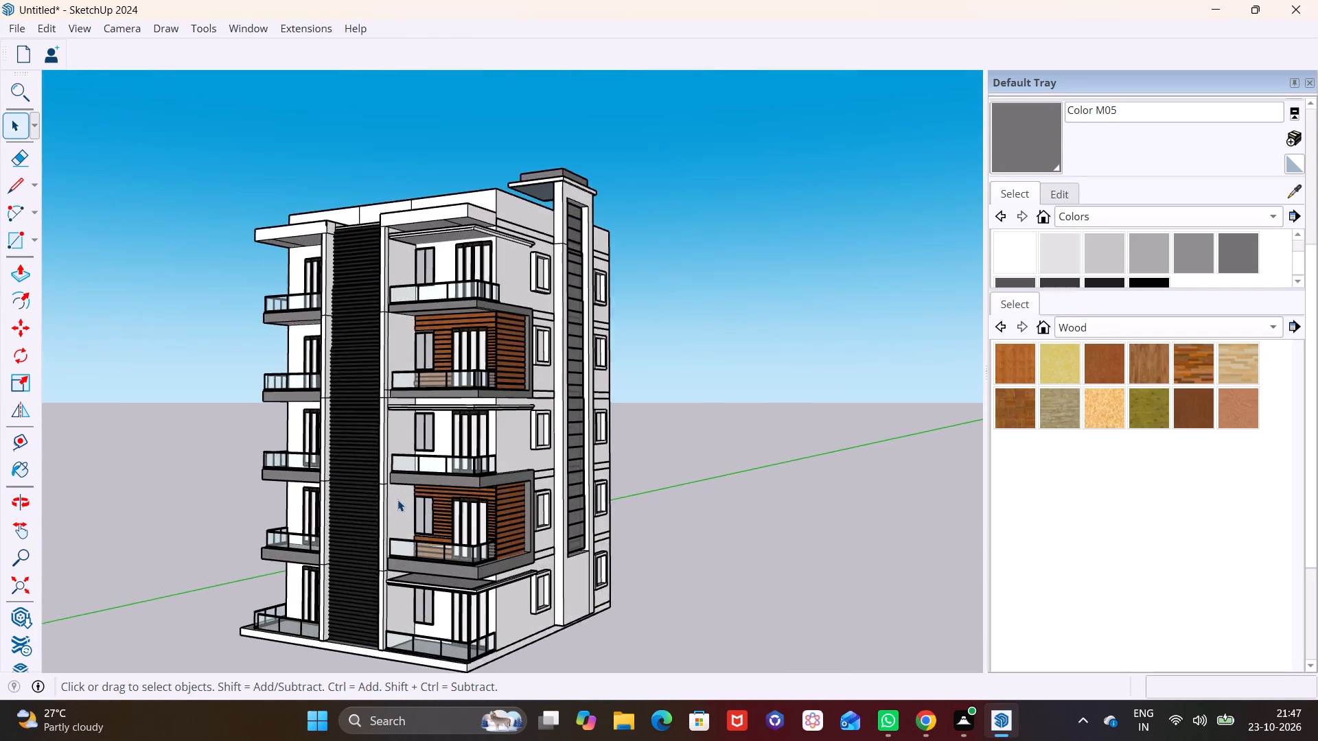
scroll(397, 499, up, 3)
middle_drag(434, 514, 513, 502)
scroll(516, 502, down, 2)
middle_drag(549, 509, 597, 500)
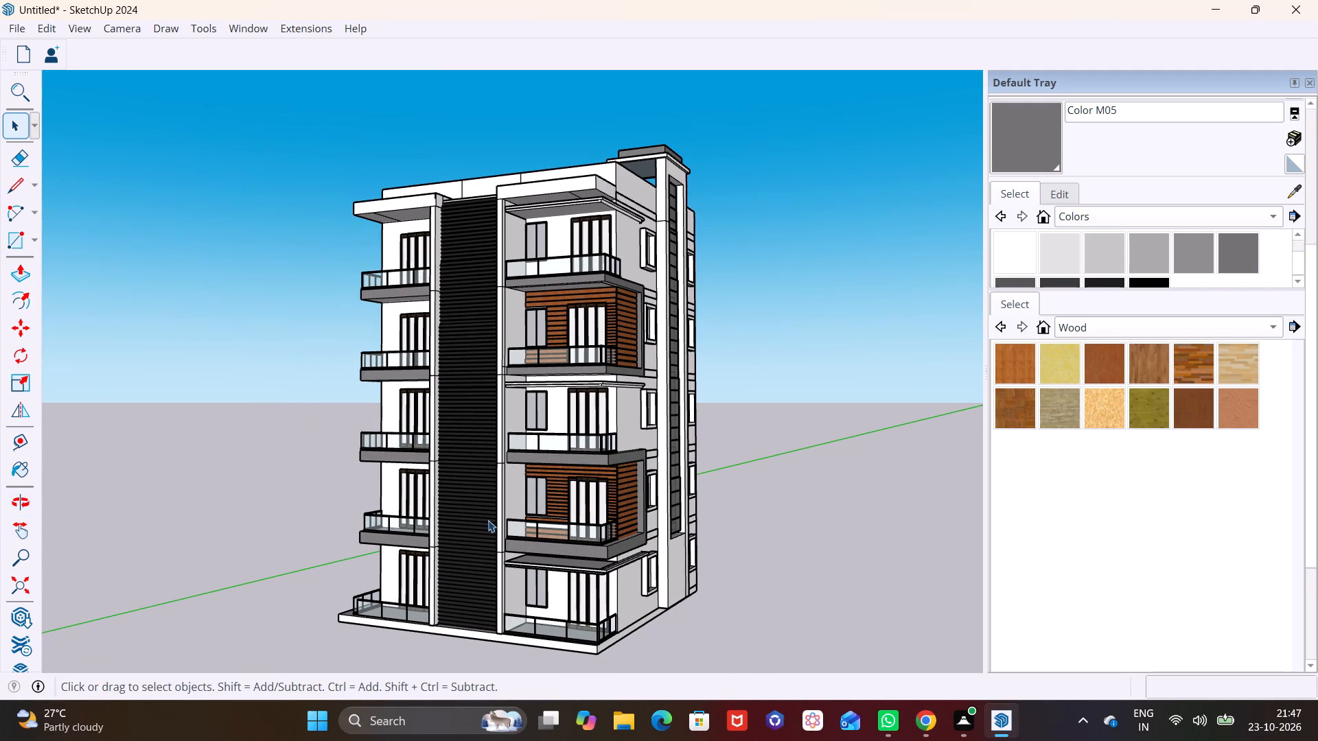
Draw a column footprint rectangle about 2' 2" by 1' 9" on the base slab's underside near the wood-clad side's front corner.
middle_drag(551, 558, 534, 342)
shift+middle_drag(572, 636, 537, 464)
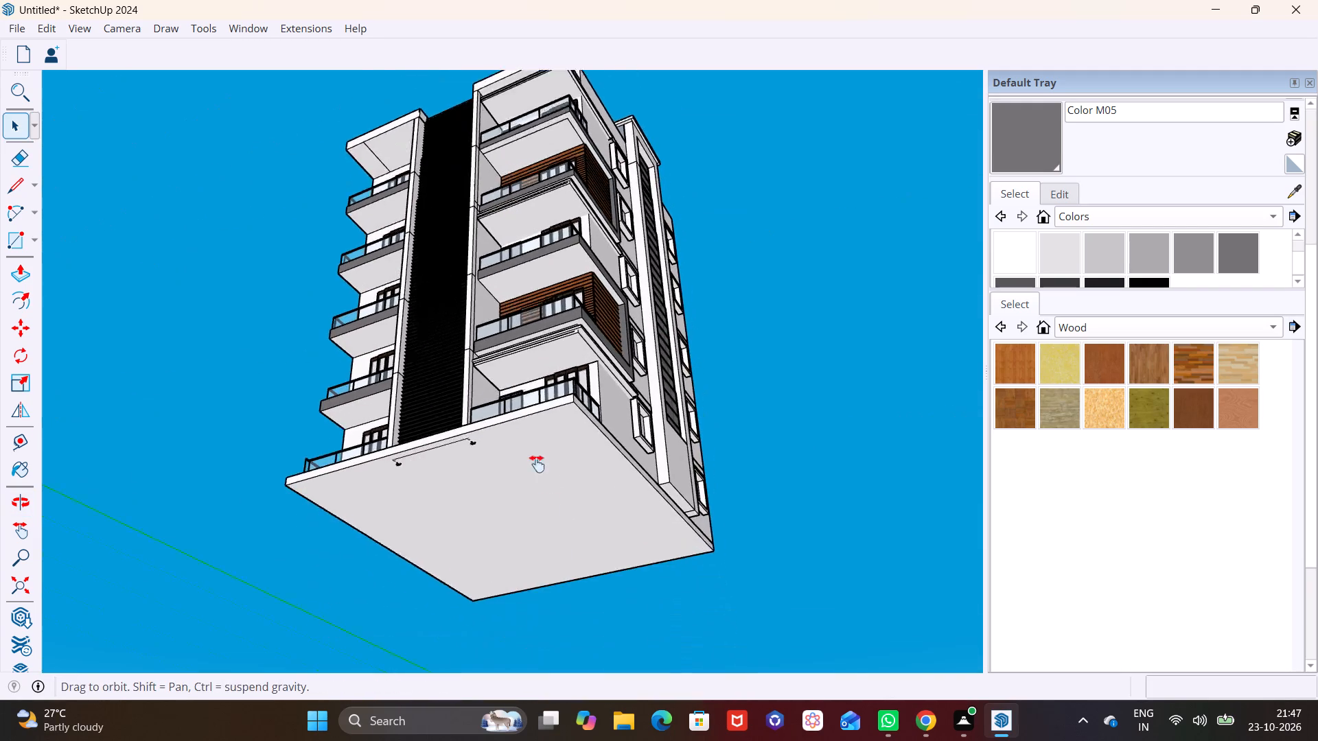
shift+middle_drag(537, 464, 519, 406)
scroll(485, 369, up, 5)
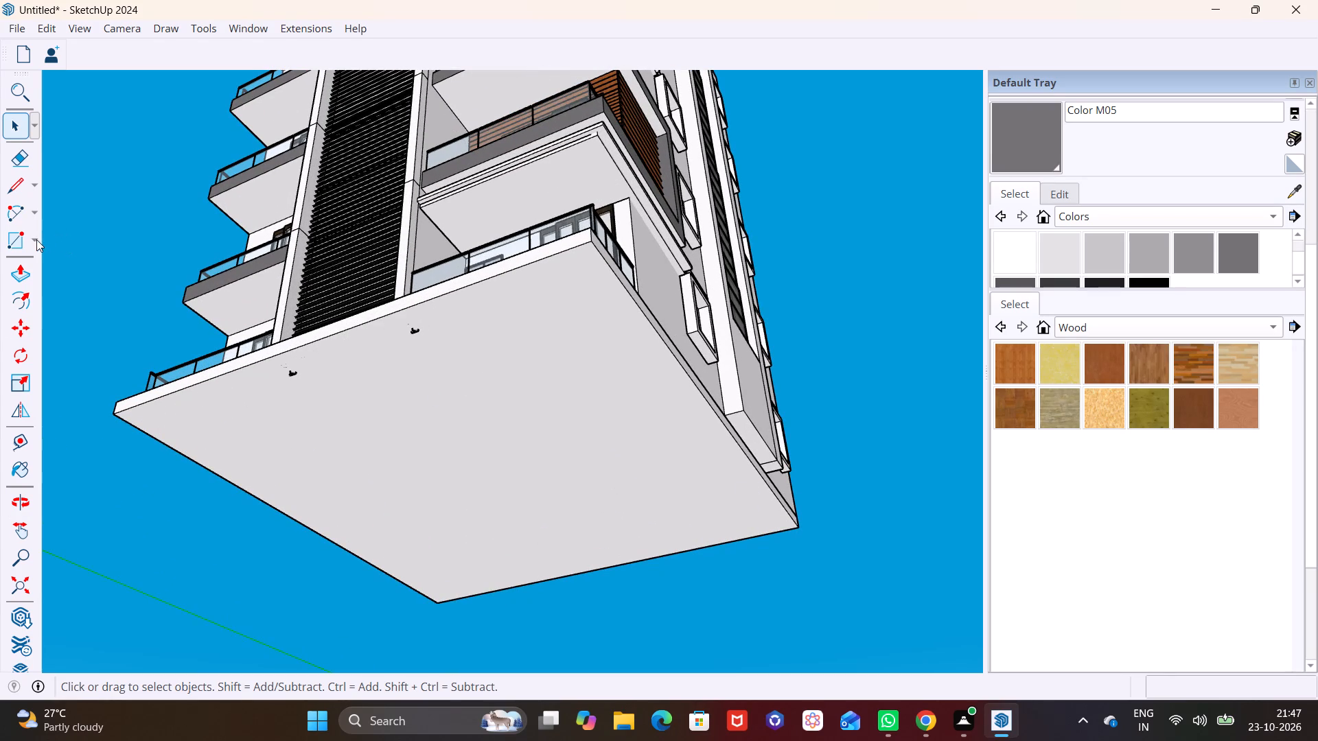
click(36, 239)
click(54, 257)
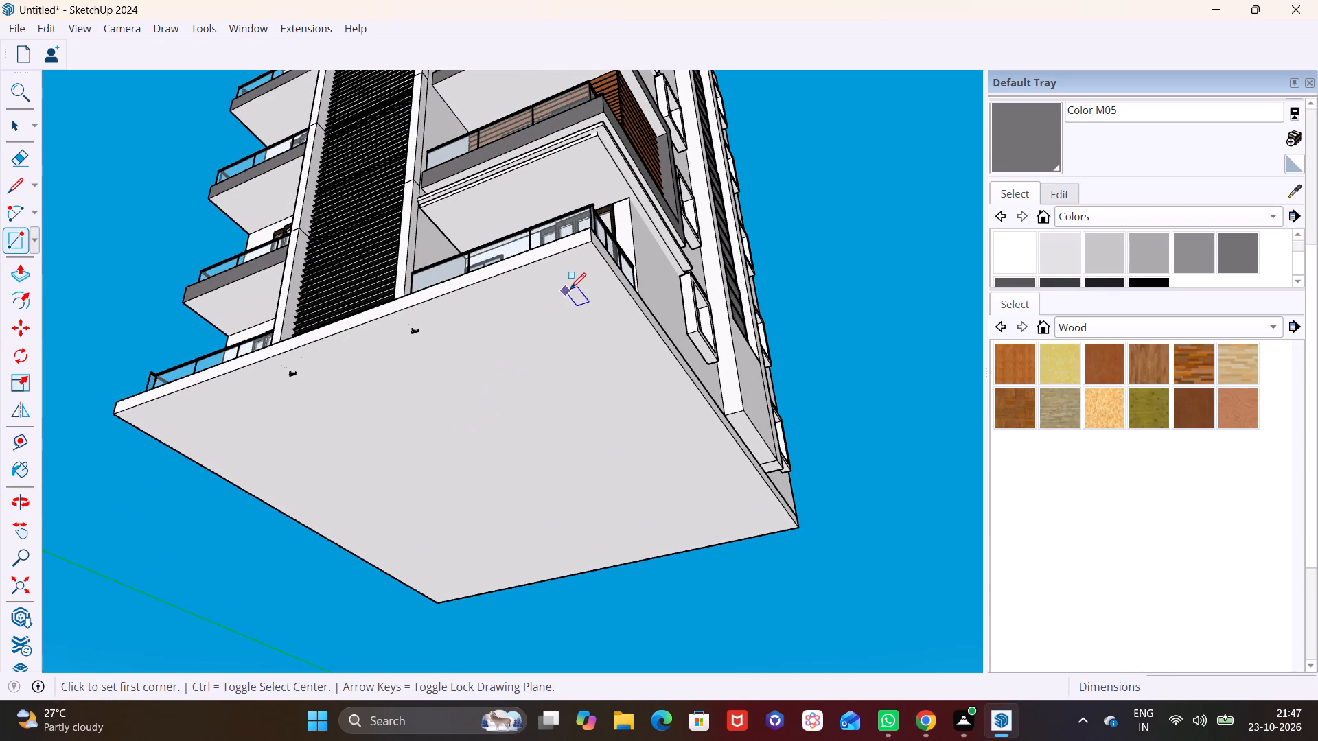
click(573, 263)
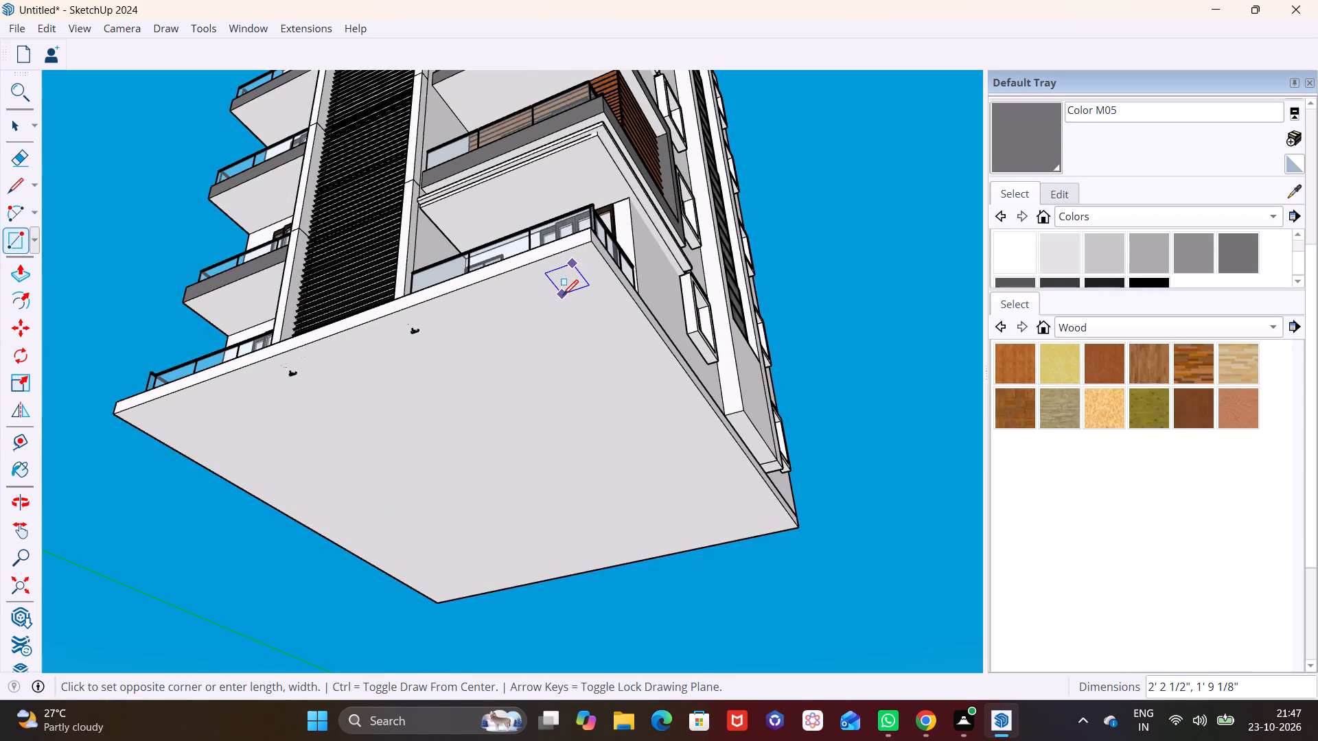
click(563, 297)
key(space)
Make a group from the column footprint's face and edges.
double_click(578, 283)
right_click(578, 281)
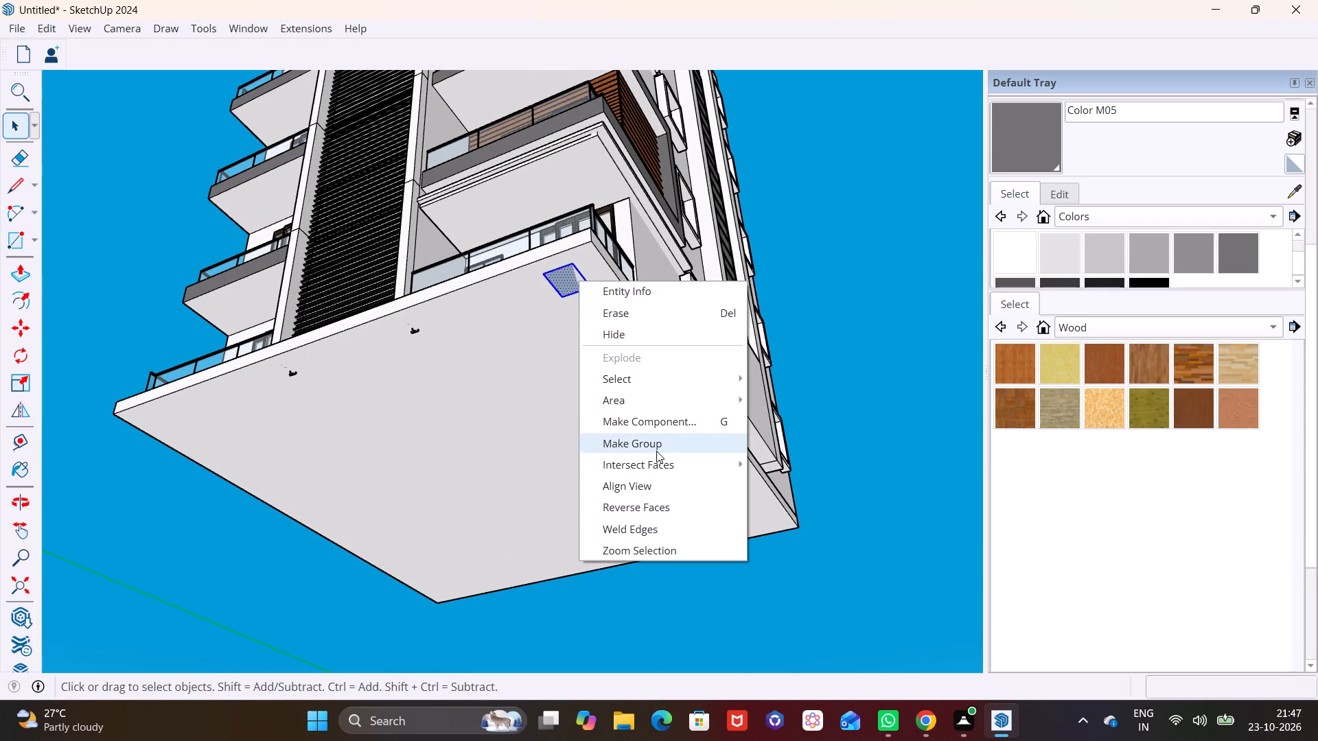
click(656, 443)
Inside the group, Push/Pull the column footprint down 9' below the slab.
triple_click(568, 285)
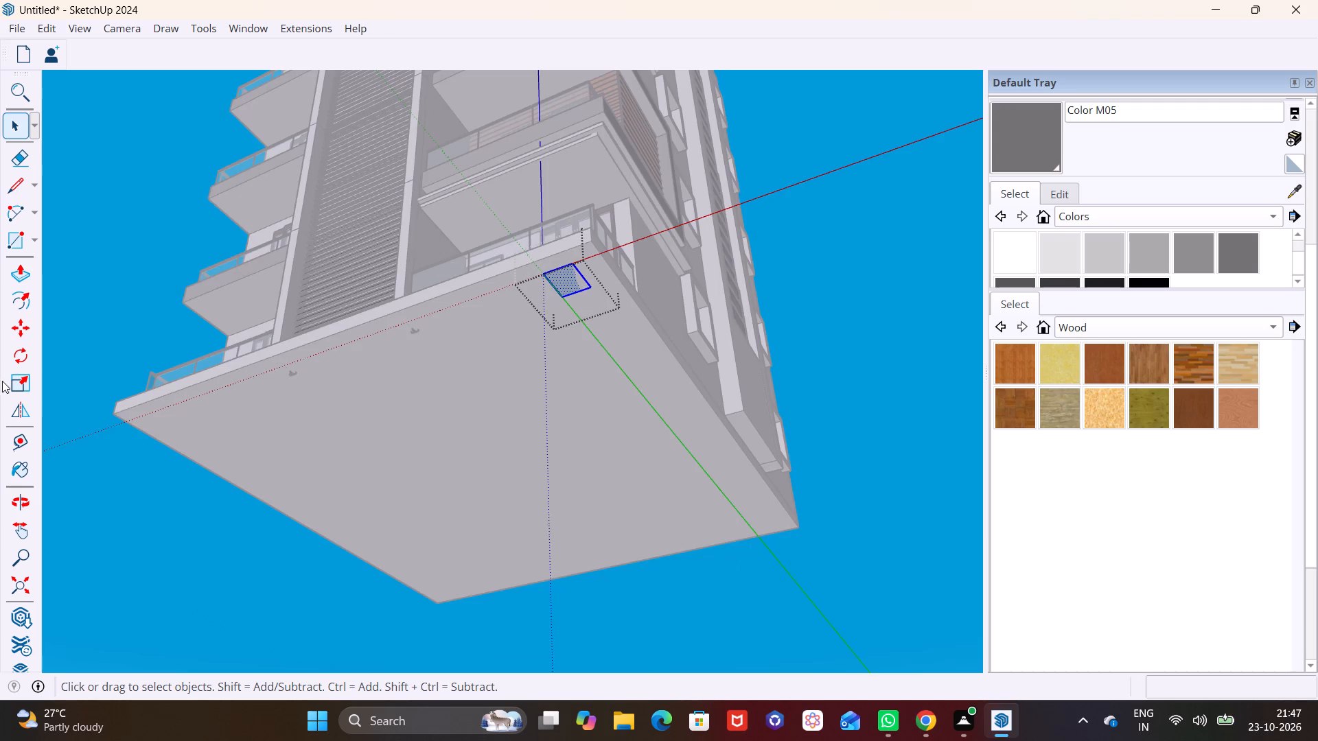
click(27, 274)
click(575, 283)
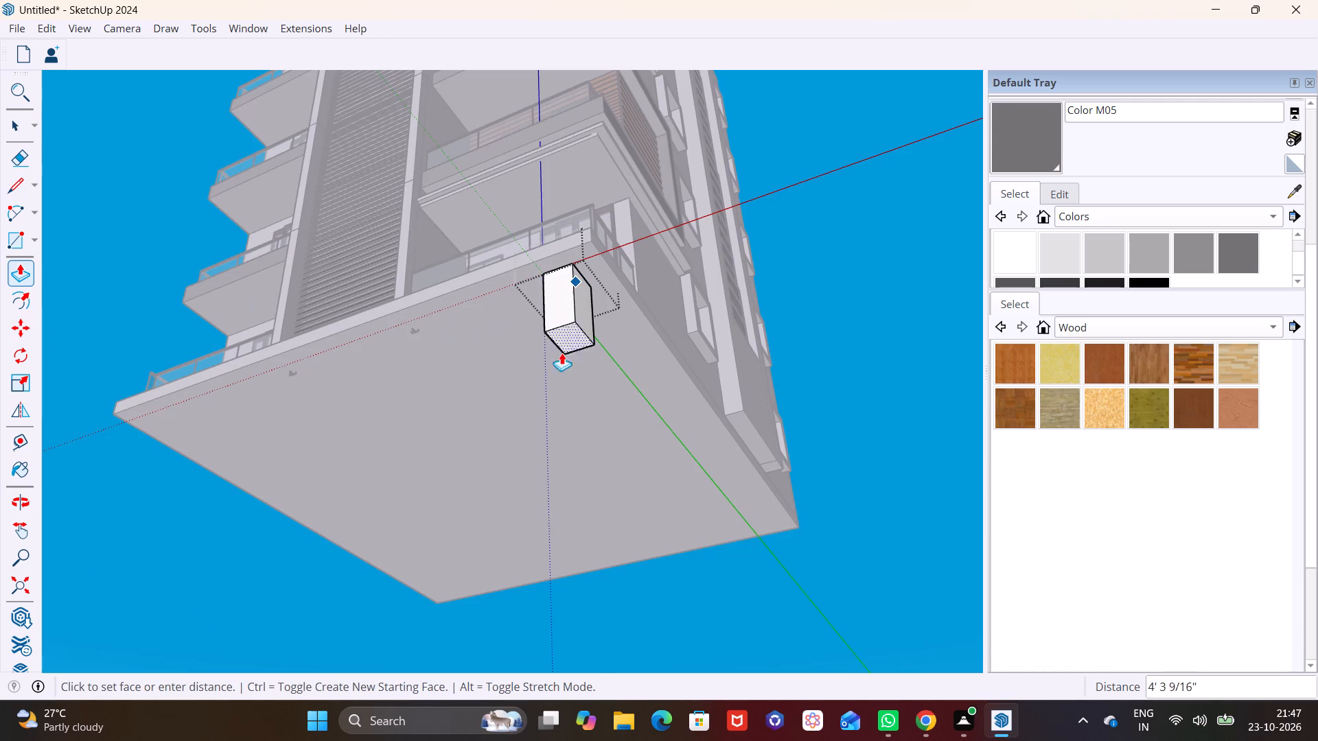
text(9')
key(Return)
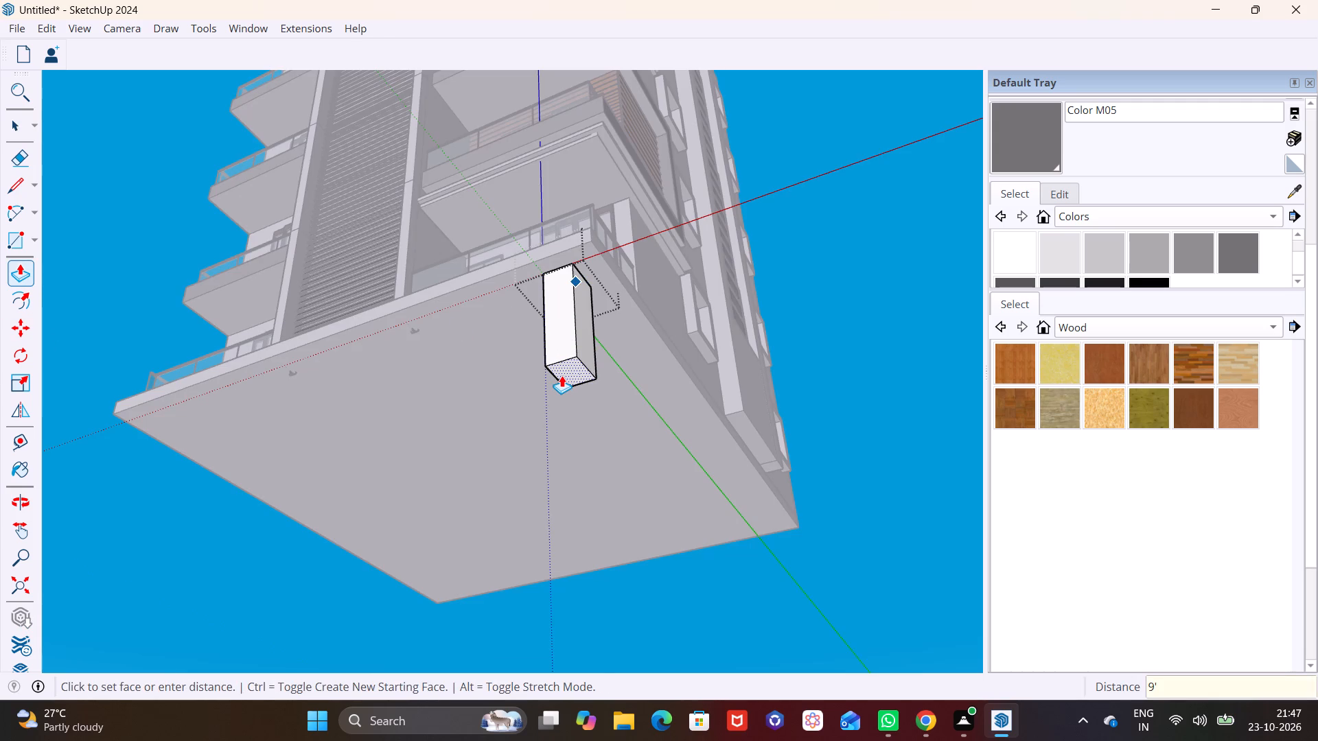
key(space)
drag(877, 452, 870, 454)
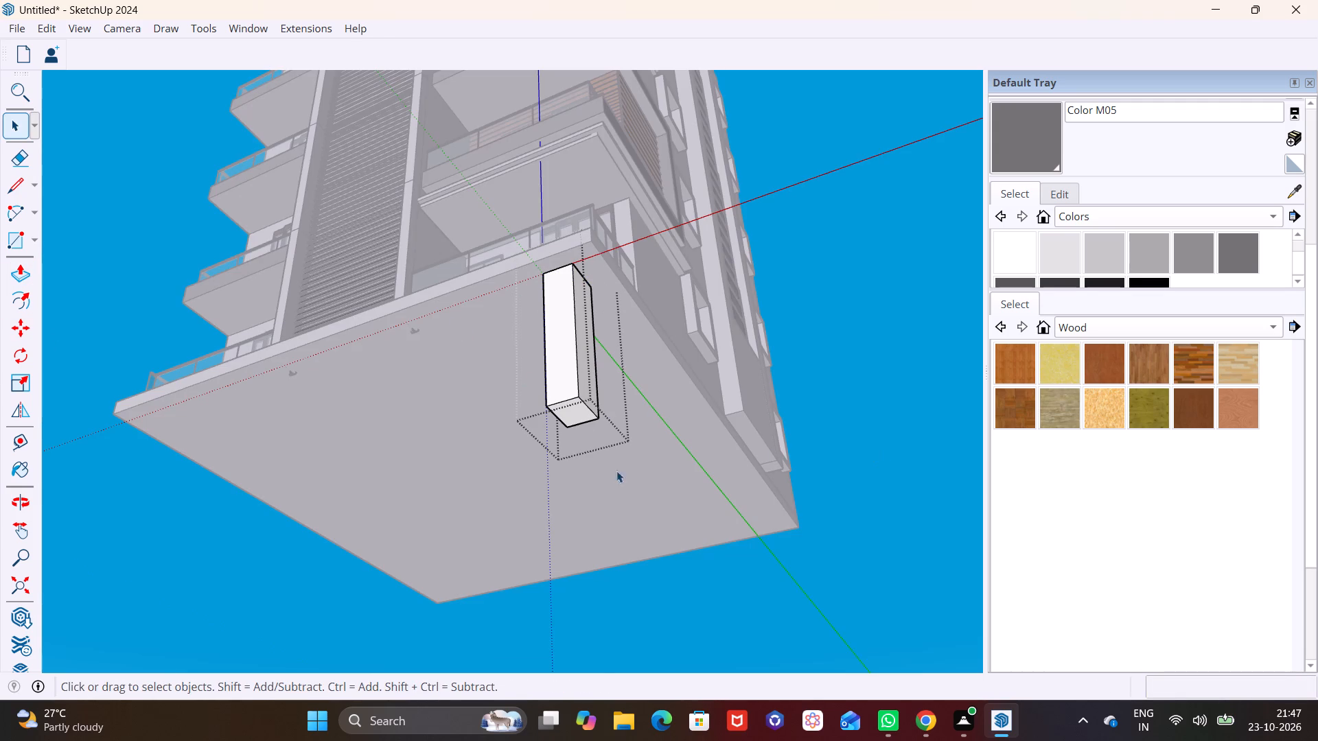
click(862, 524)
Copy the column about 33' 8" along the slab's side edge to its rear corner.
middle_drag(640, 423, 516, 433)
scroll(516, 433, down, 1)
click(476, 391)
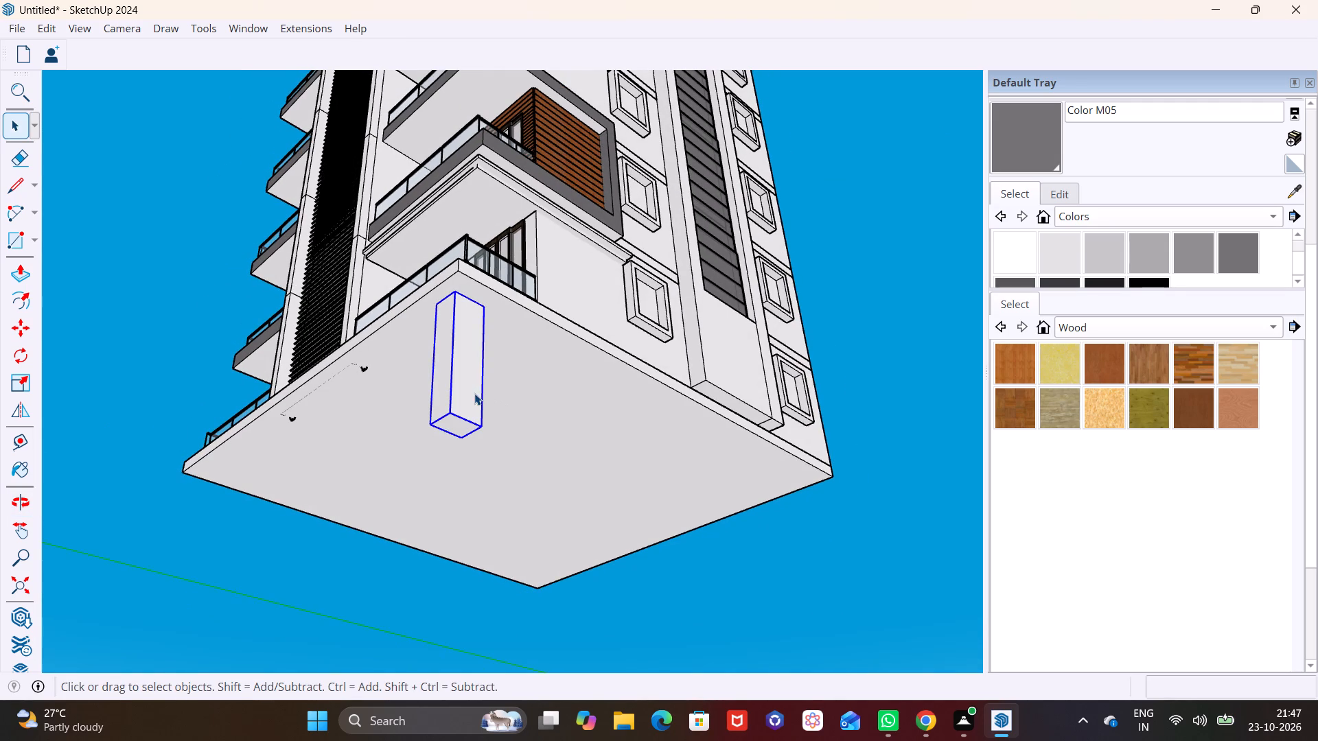
key(m)
click(485, 311)
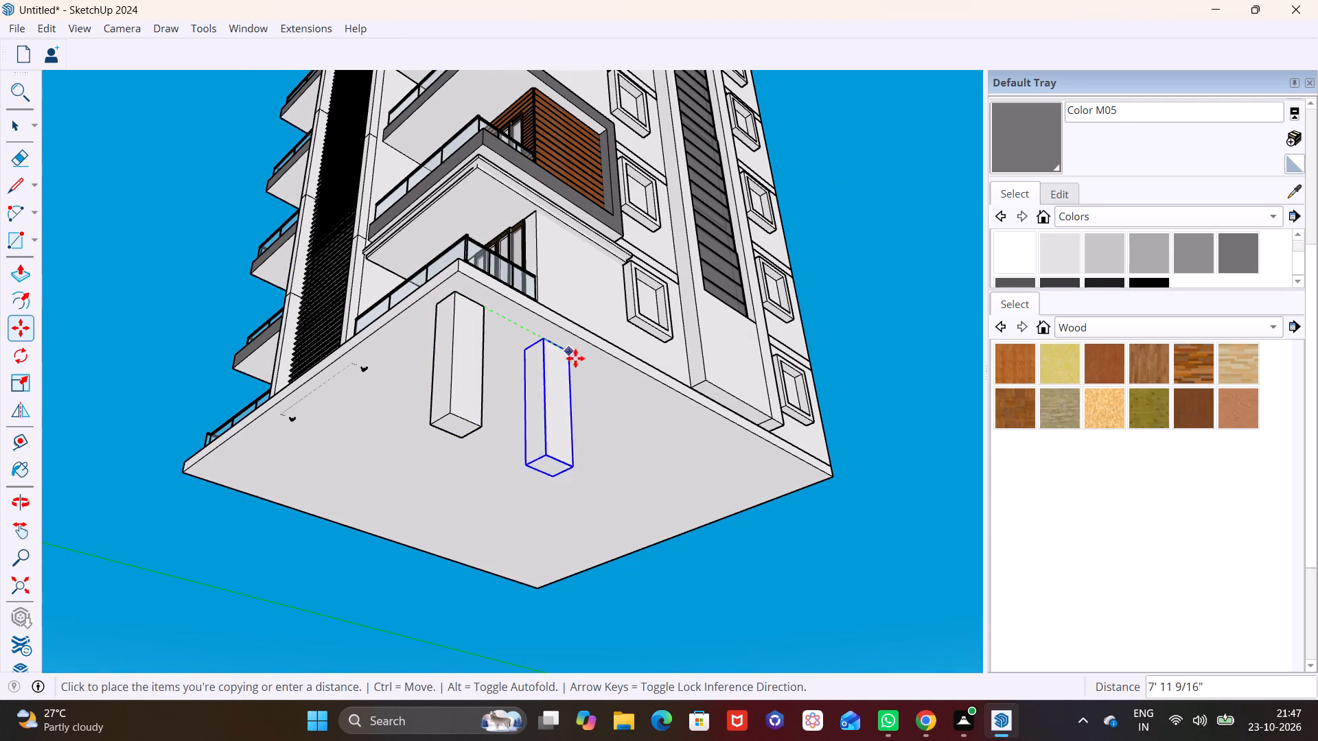
click(781, 469)
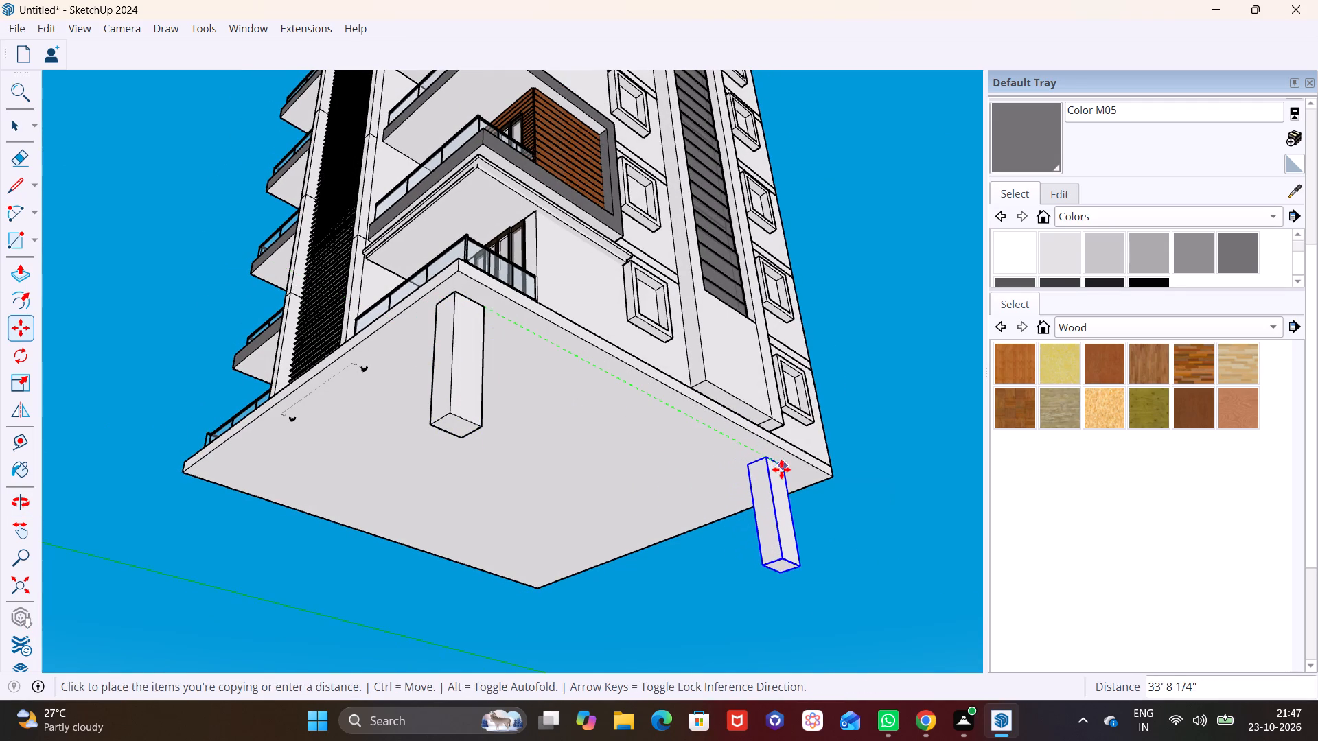
Copy the rear column about 18' 1" back toward the front, between the two corner columns.
click(773, 461)
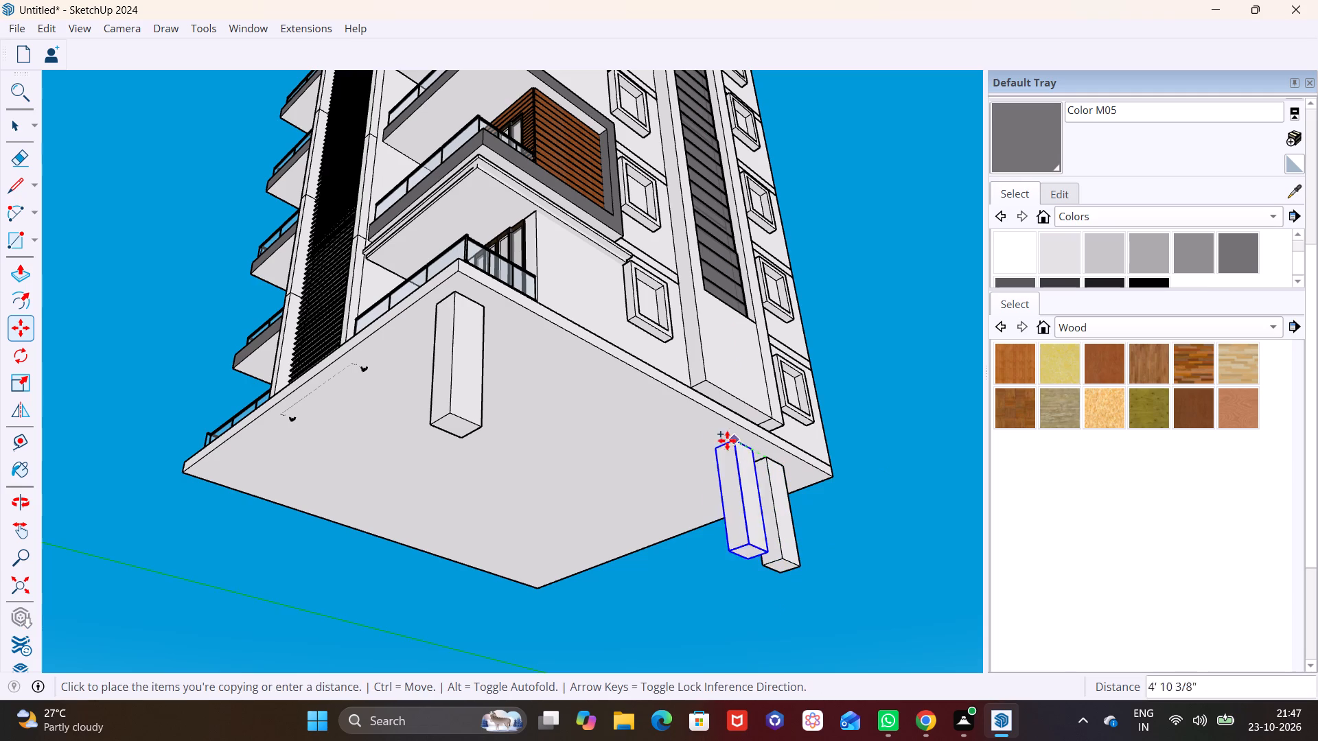
click(617, 386)
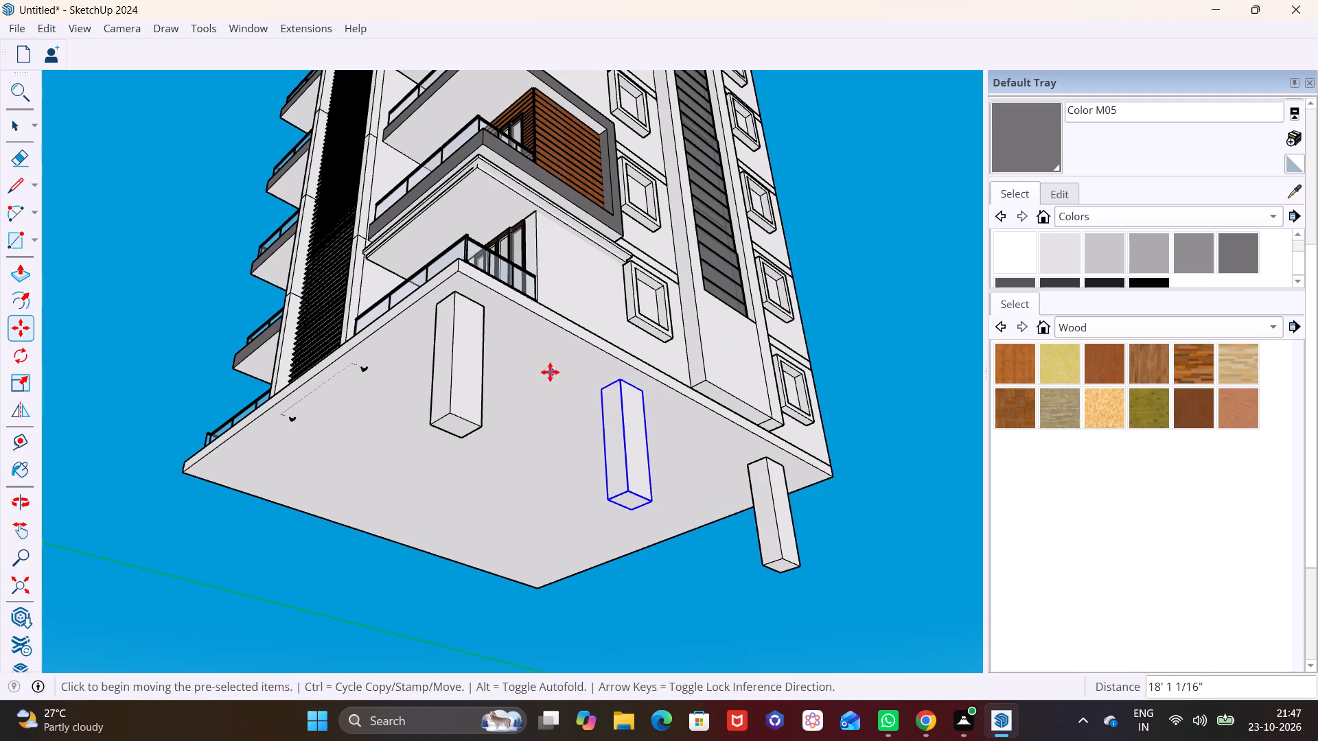
Copy the row of three columns about 31' 10 1/2" across the slab to its opposite side edge.
middle_drag(550, 372, 796, 368)
middle_drag(756, 359, 982, 391)
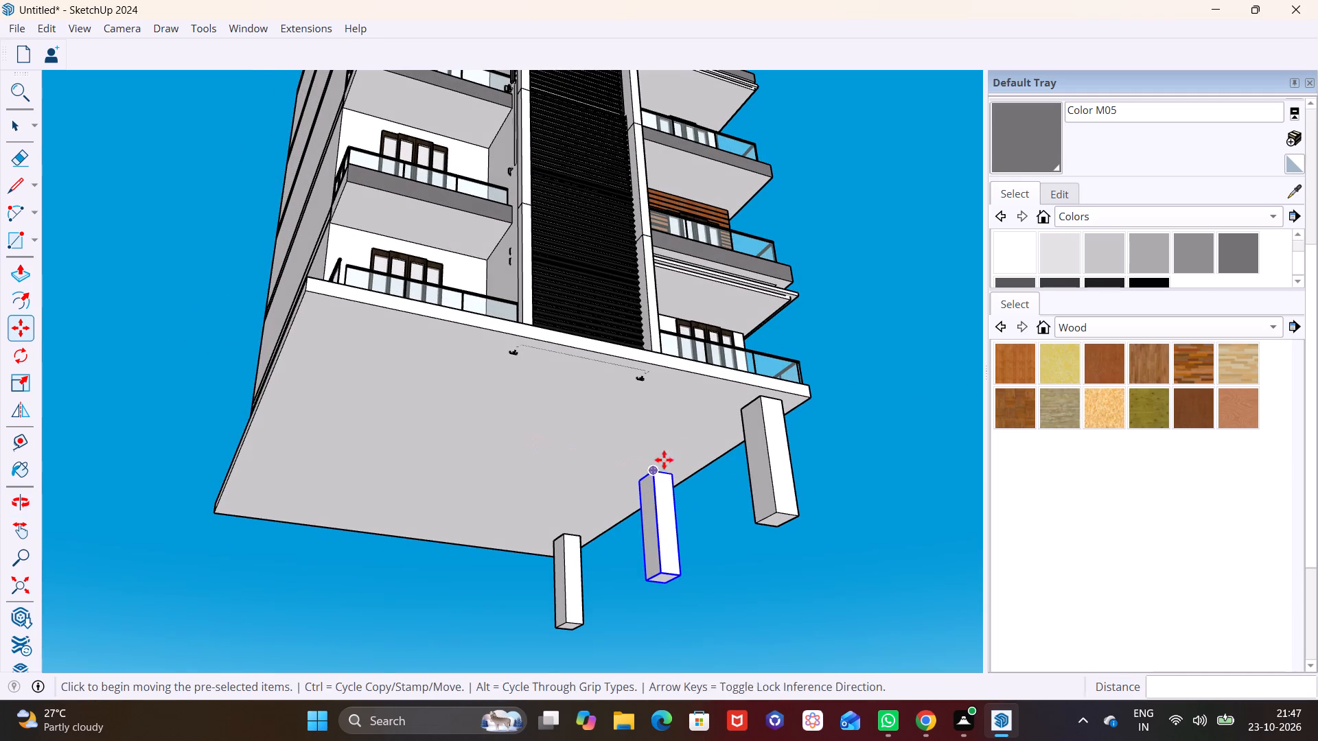
key(space)
ctrl+click(769, 474)
ctrl+click(558, 554)
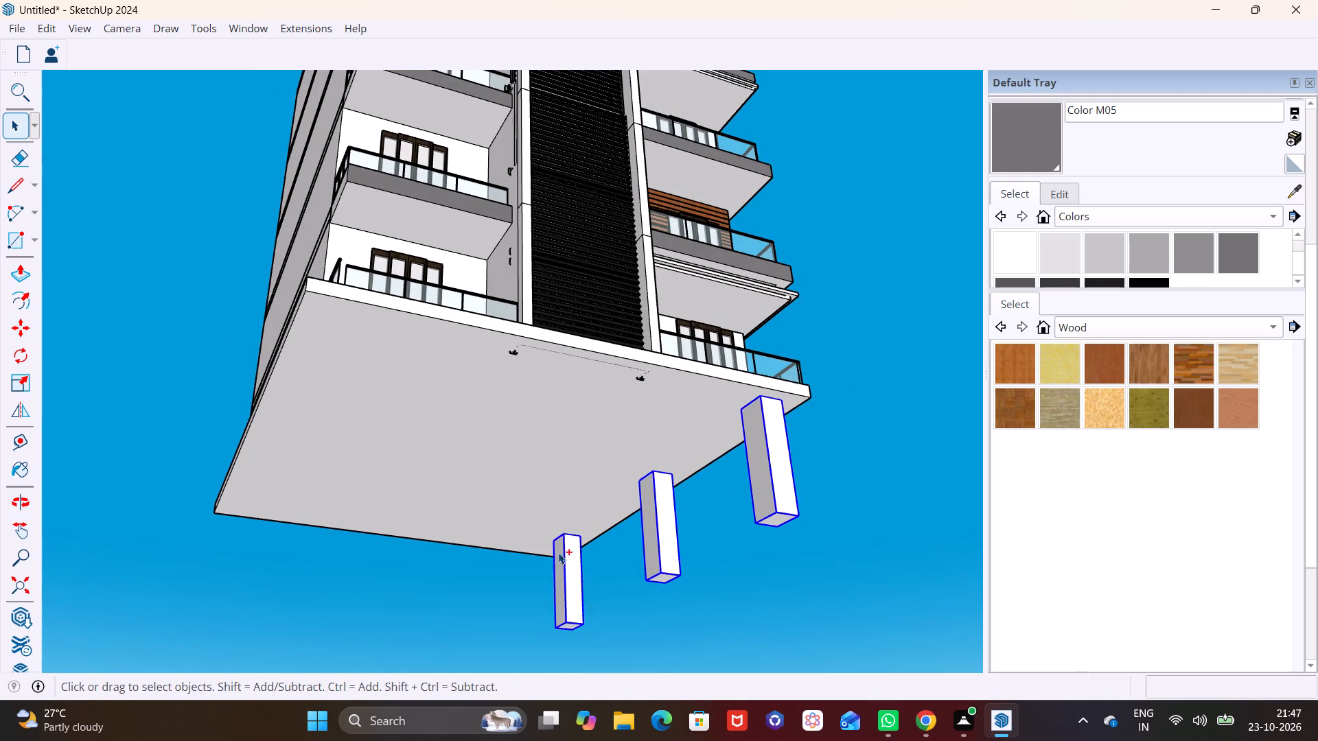
middle_drag(662, 511, 546, 512)
key(m)
click(724, 366)
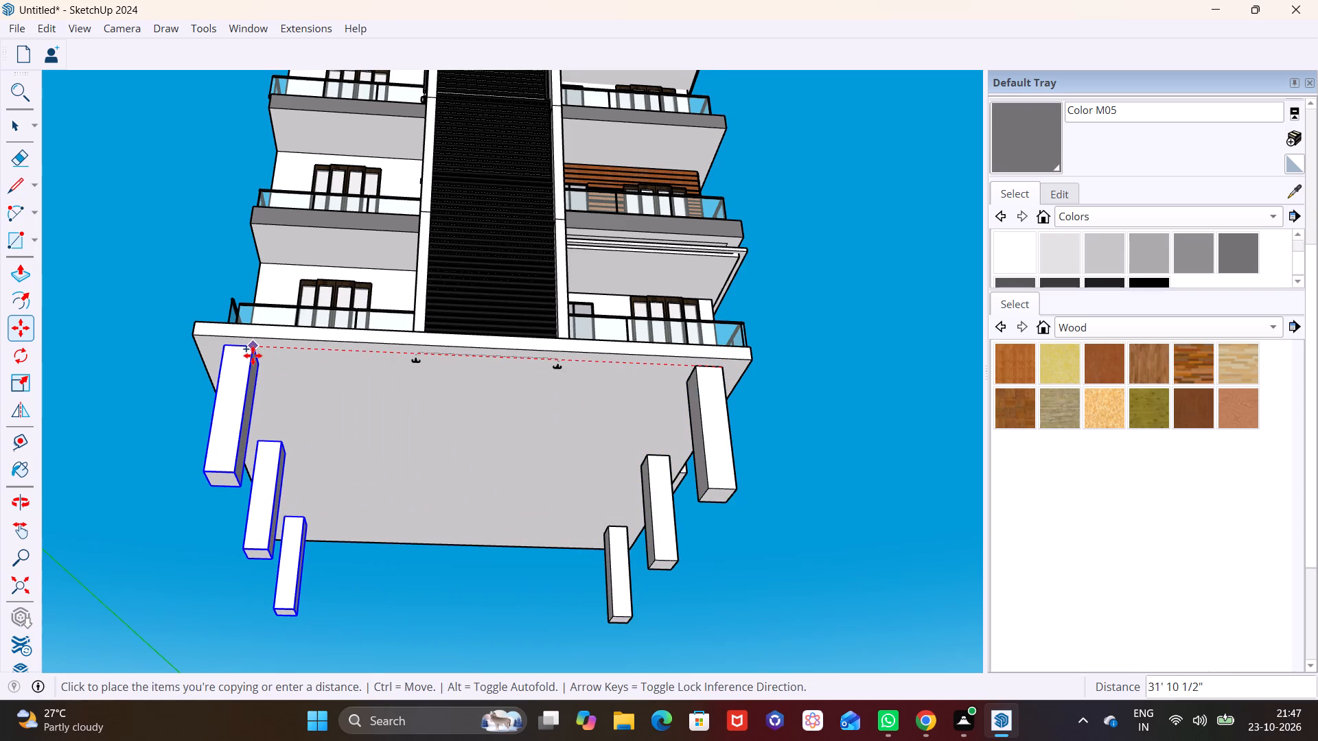
click(253, 355)
key(space)
click(830, 499)
Draw a small rectangle on the underside of the newly copied front corner column.
scroll(778, 440, down, 3)
middle_drag(721, 360, 599, 638)
scroll(588, 570, down, 11)
middle_drag(587, 576, 301, 521)
scroll(542, 580, up, 1)
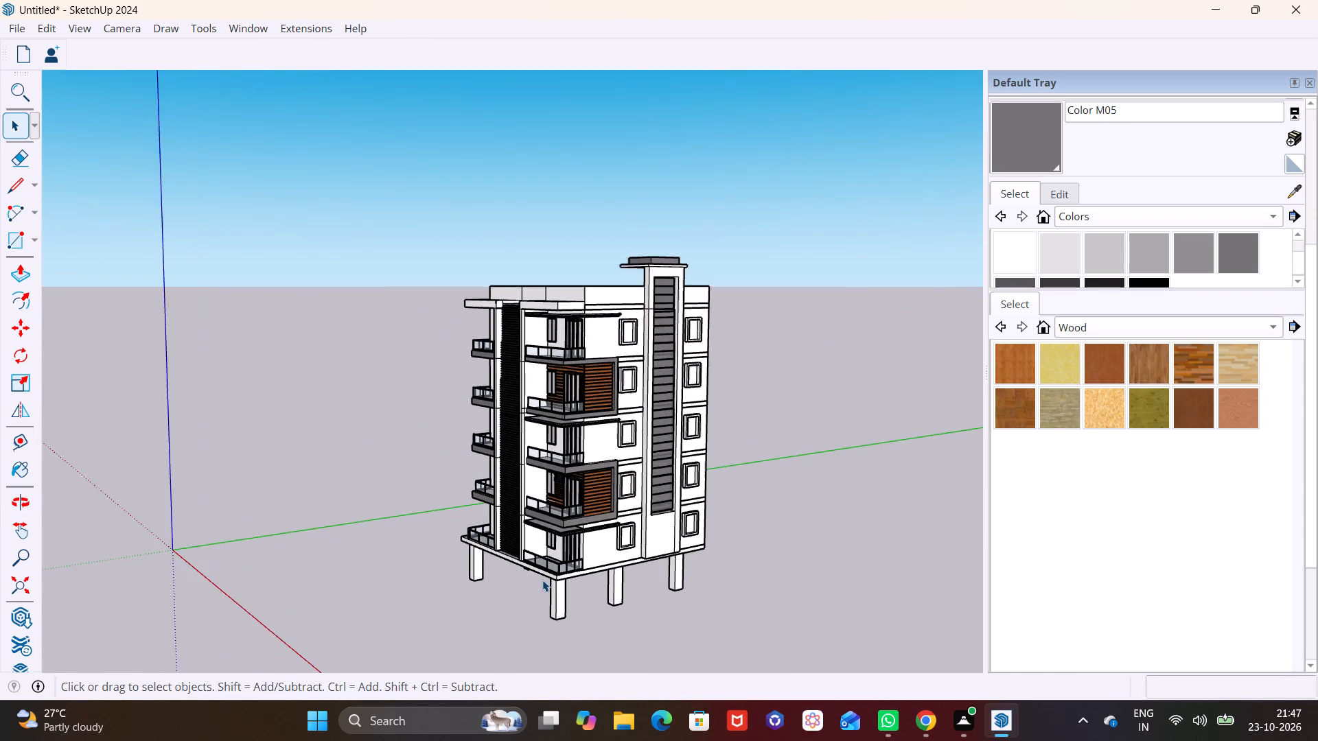
scroll(542, 580, up, 3)
middle_drag(565, 591, 383, 554)
scroll(395, 596, up, 2)
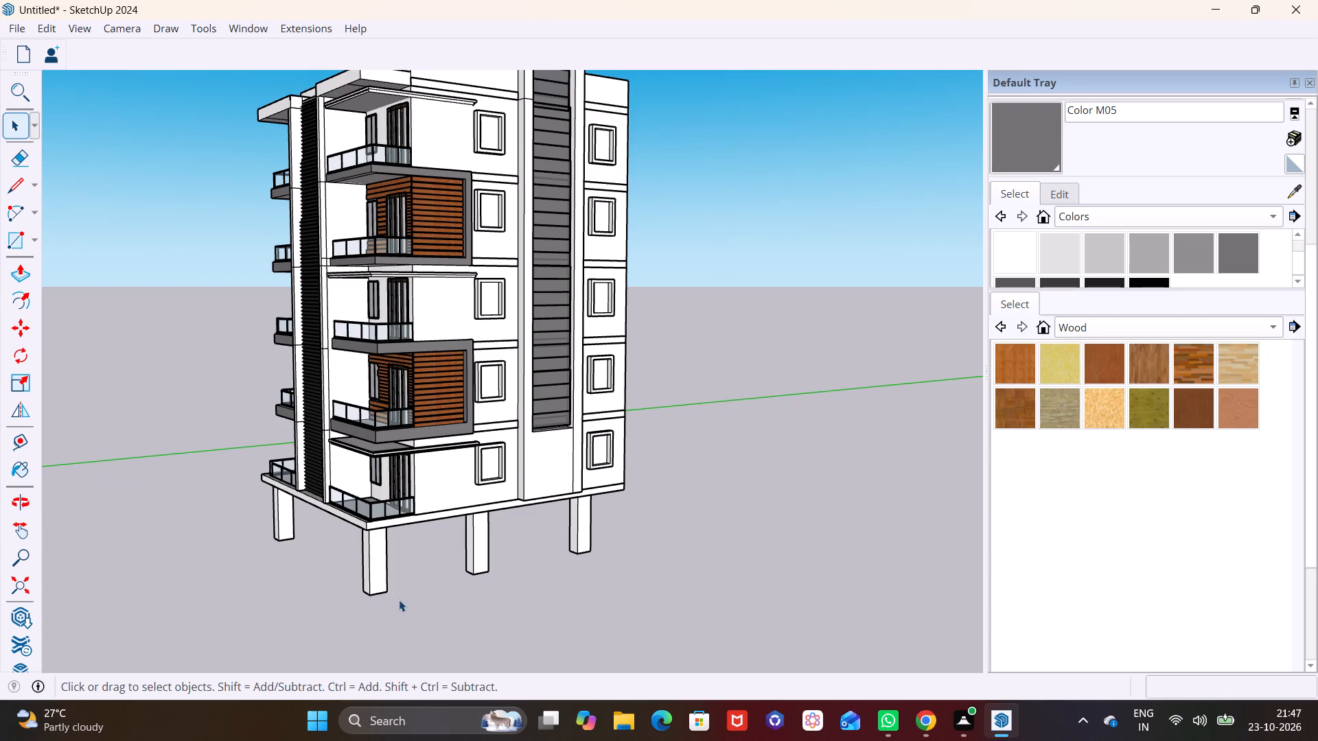
middle_drag(397, 604, 498, 406)
middle_drag(435, 544, 483, 377)
scroll(439, 541, up, 1)
scroll(451, 404, down, 3)
middle_drag(435, 447, 460, 245)
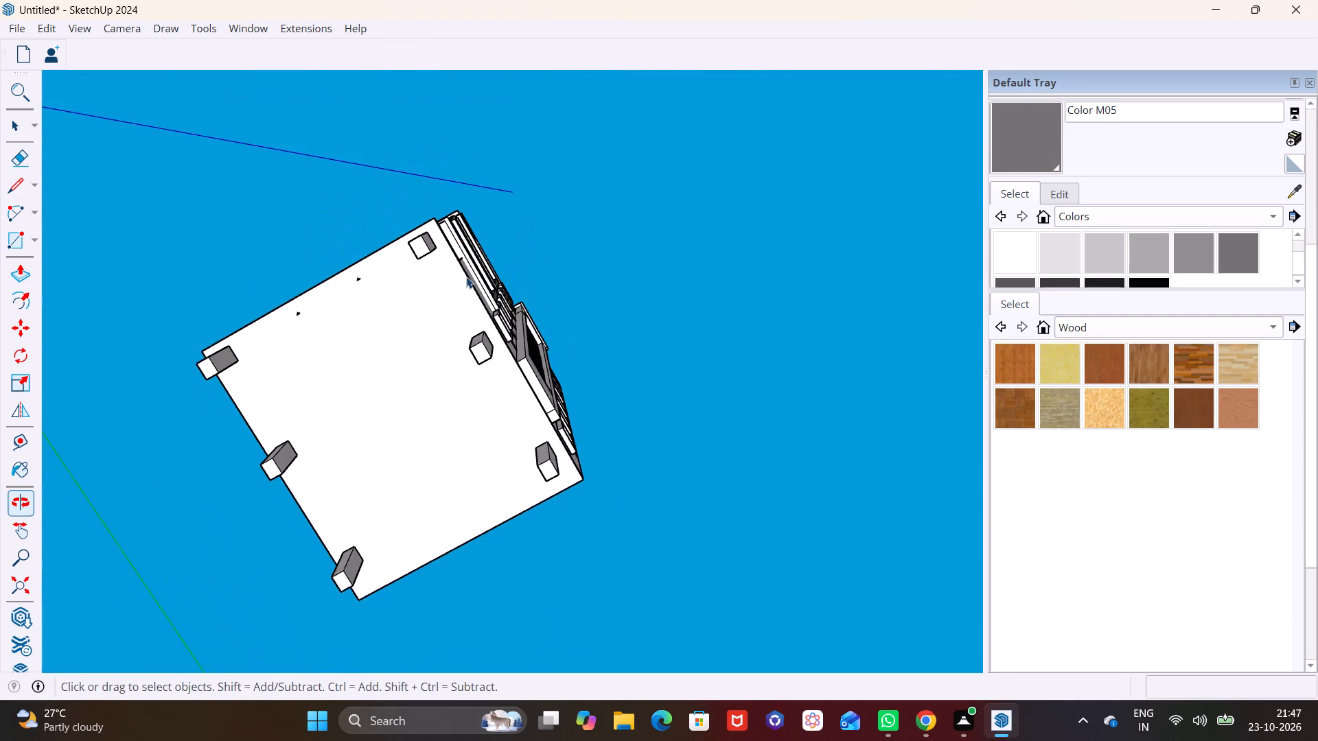
scroll(467, 282, up, 3)
middle_drag(470, 282, 588, 244)
click(33, 241)
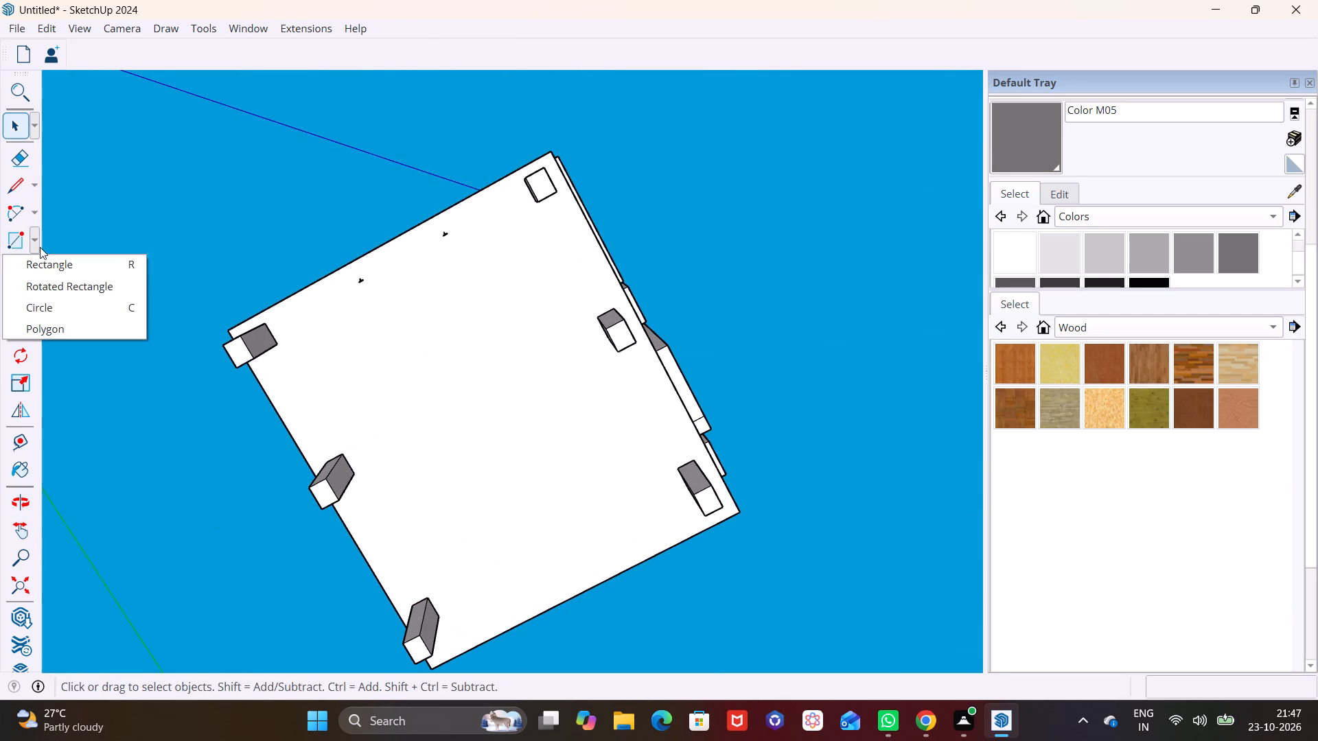
click(51, 263)
middle_drag(340, 305, 513, 196)
scroll(218, 196, up, 10)
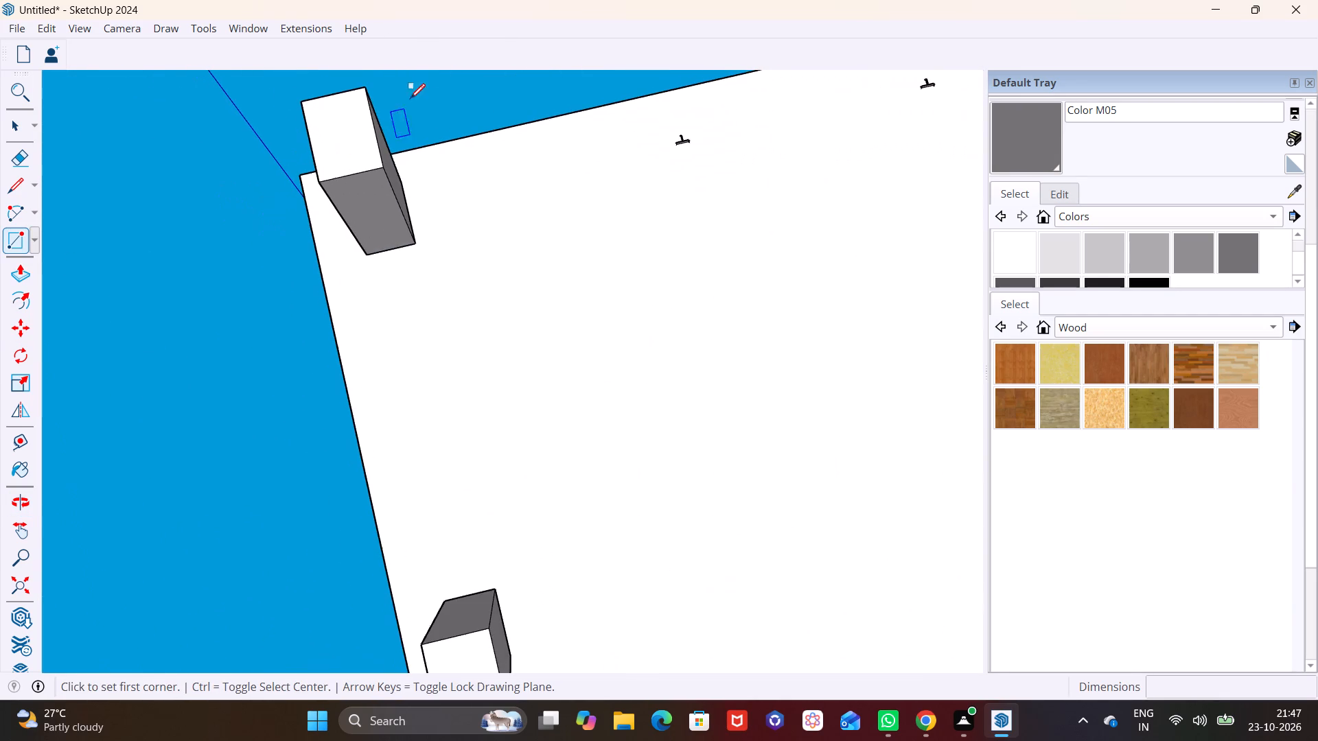
click(314, 102)
click(362, 155)
key(space)
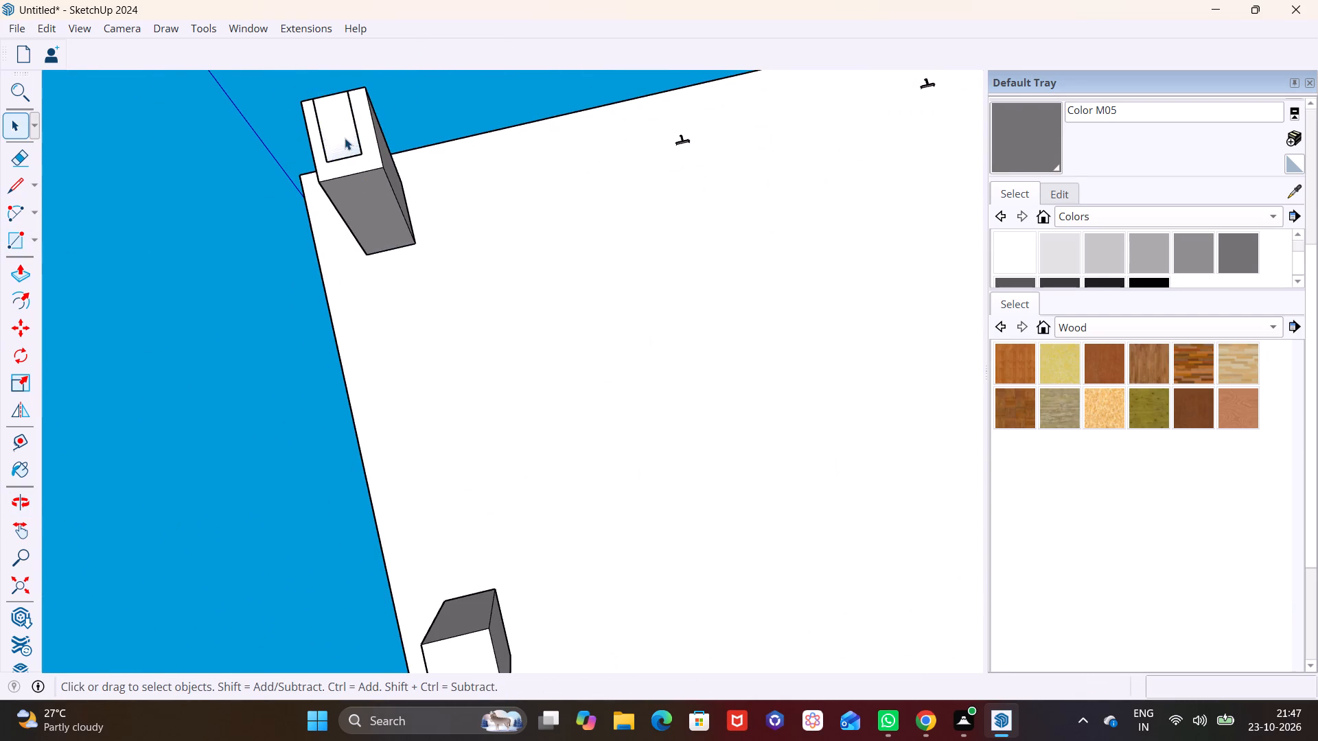
Push/Pull the small rectangle about 3 3/8" down from the column's underside.
click(345, 138)
click(29, 273)
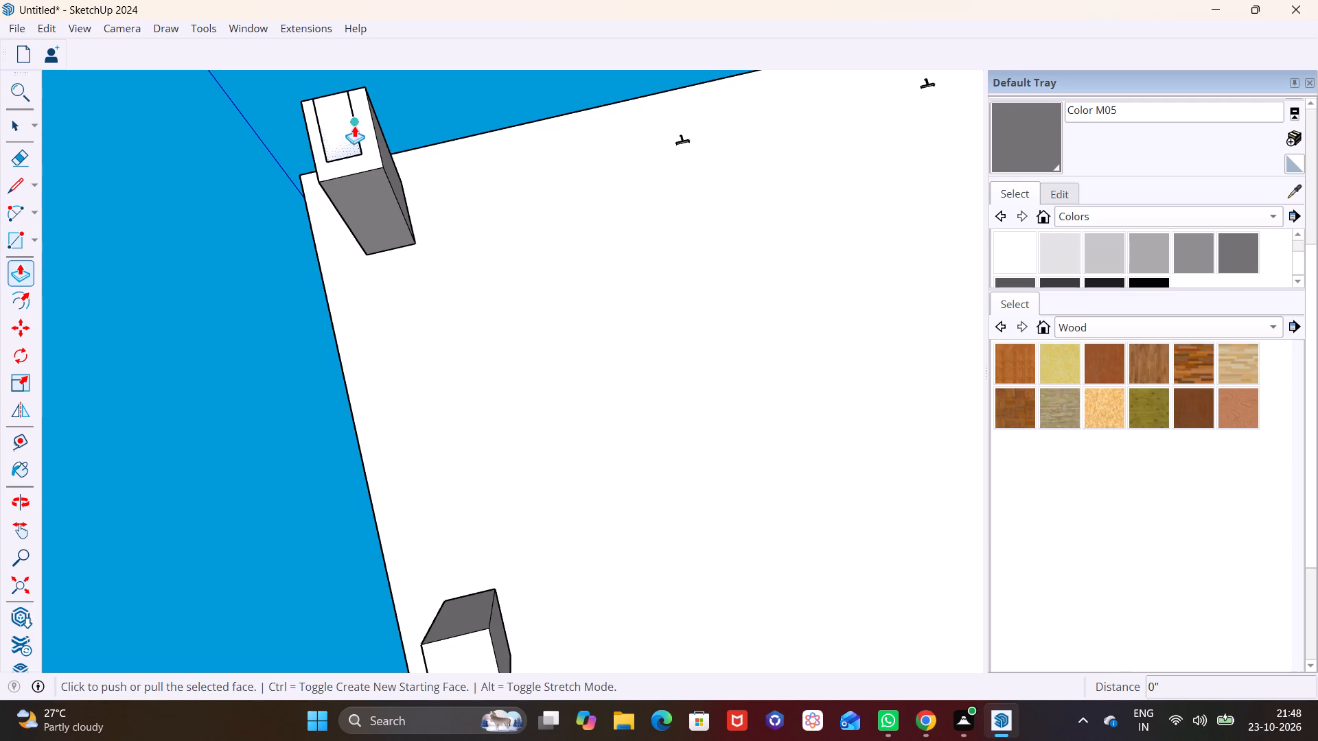
click(350, 126)
click(333, 130)
Push/Pull the thin block's side face about 38' 6 5/8" across the front, past the opposite corner column.
middle_drag(389, 114, 286, 420)
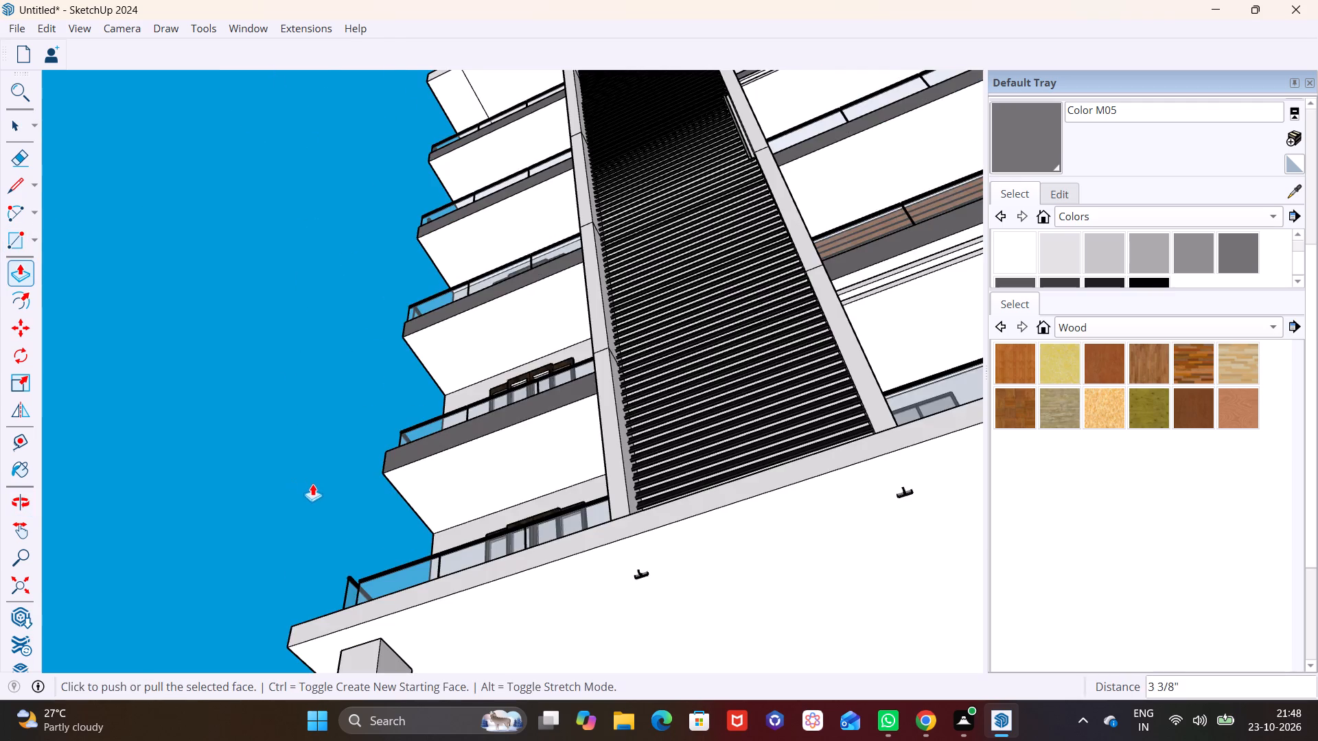
scroll(314, 487, down, 3)
shift+middle_drag(428, 543, 394, 141)
scroll(320, 261, up, 6)
shift+middle_drag(329, 348, 400, 182)
middle_drag(350, 217, 301, 357)
scroll(321, 266, up, 6)
key(space)
click(322, 228)
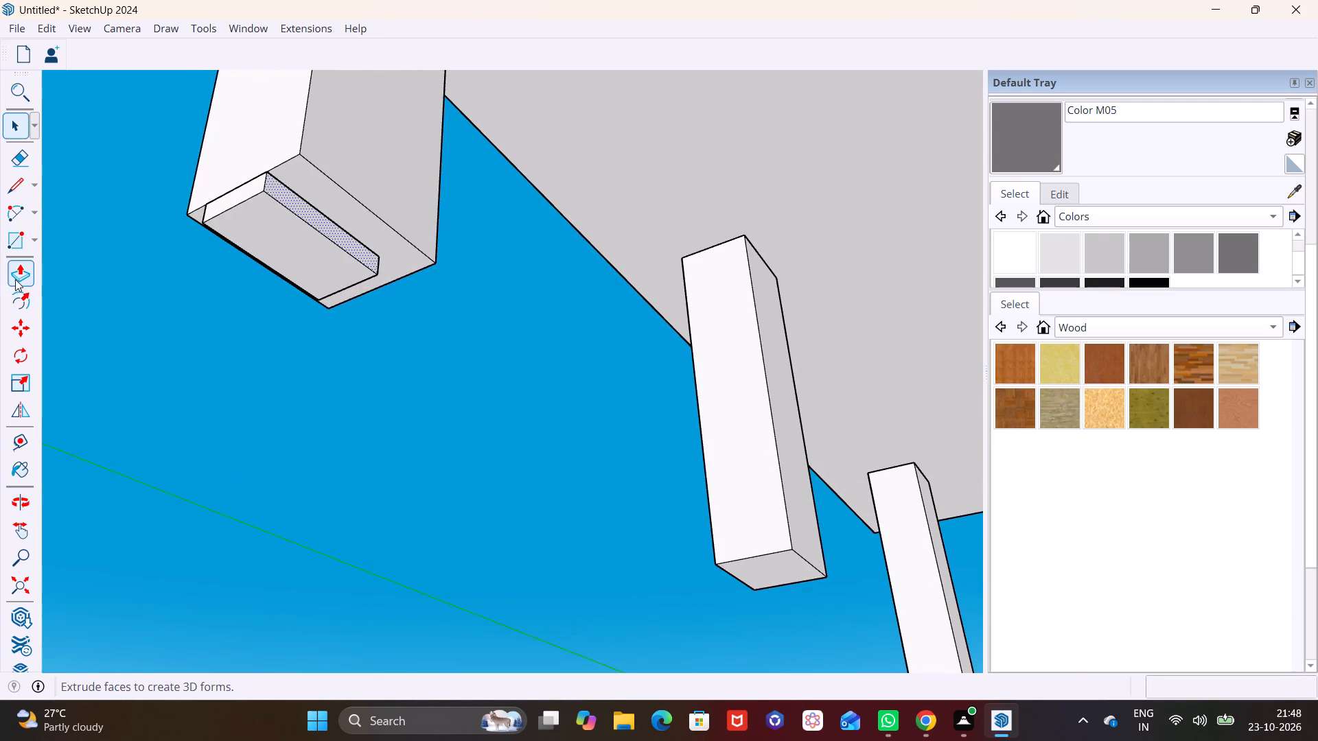
click(15, 279)
click(307, 215)
scroll(549, 215, down, 6)
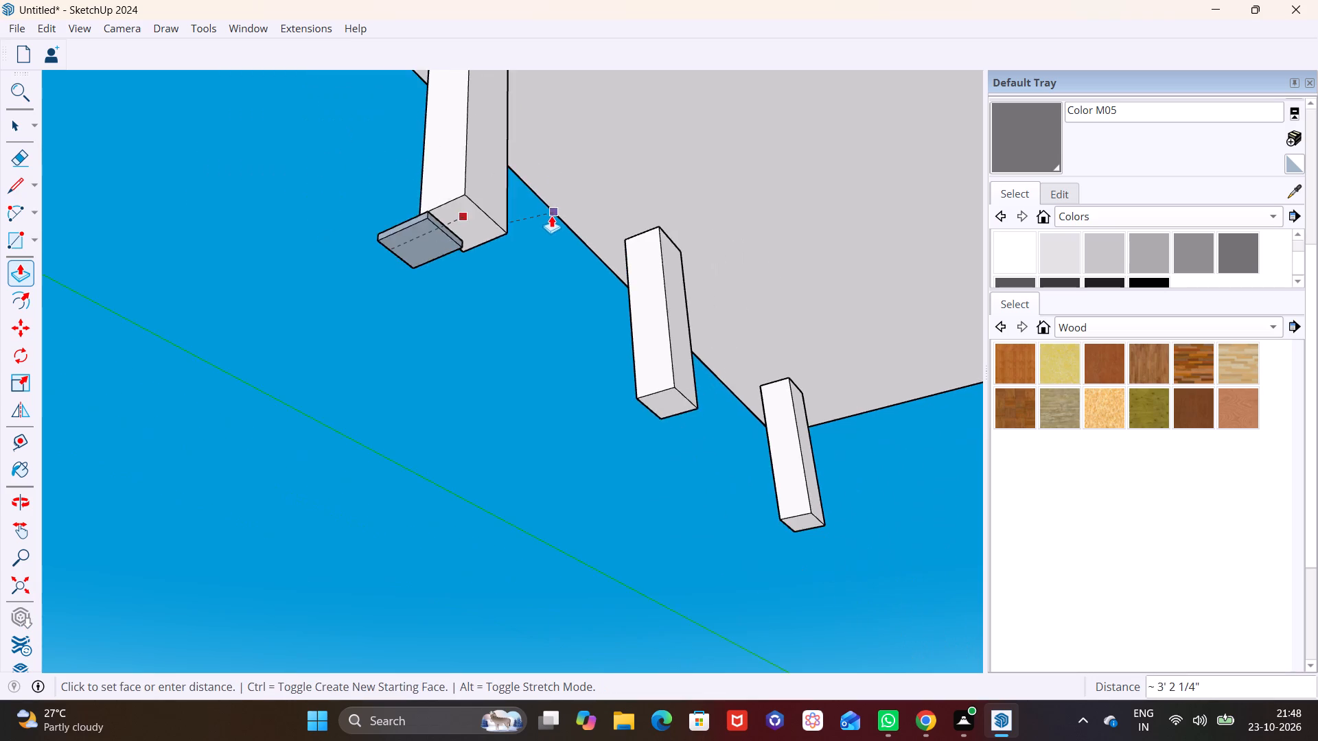
shift+middle_drag(551, 215, 48, 432)
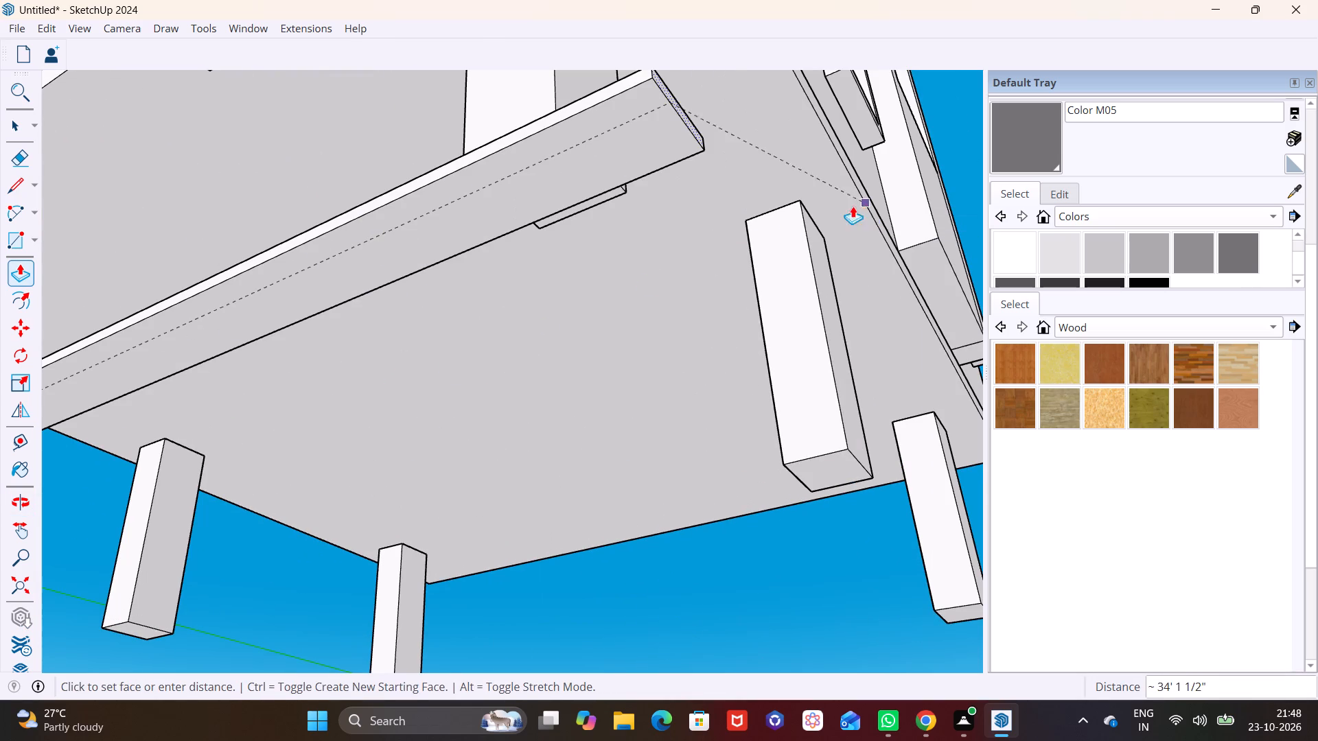
shift+middle_drag(846, 206, 860, 499)
click(906, 379)
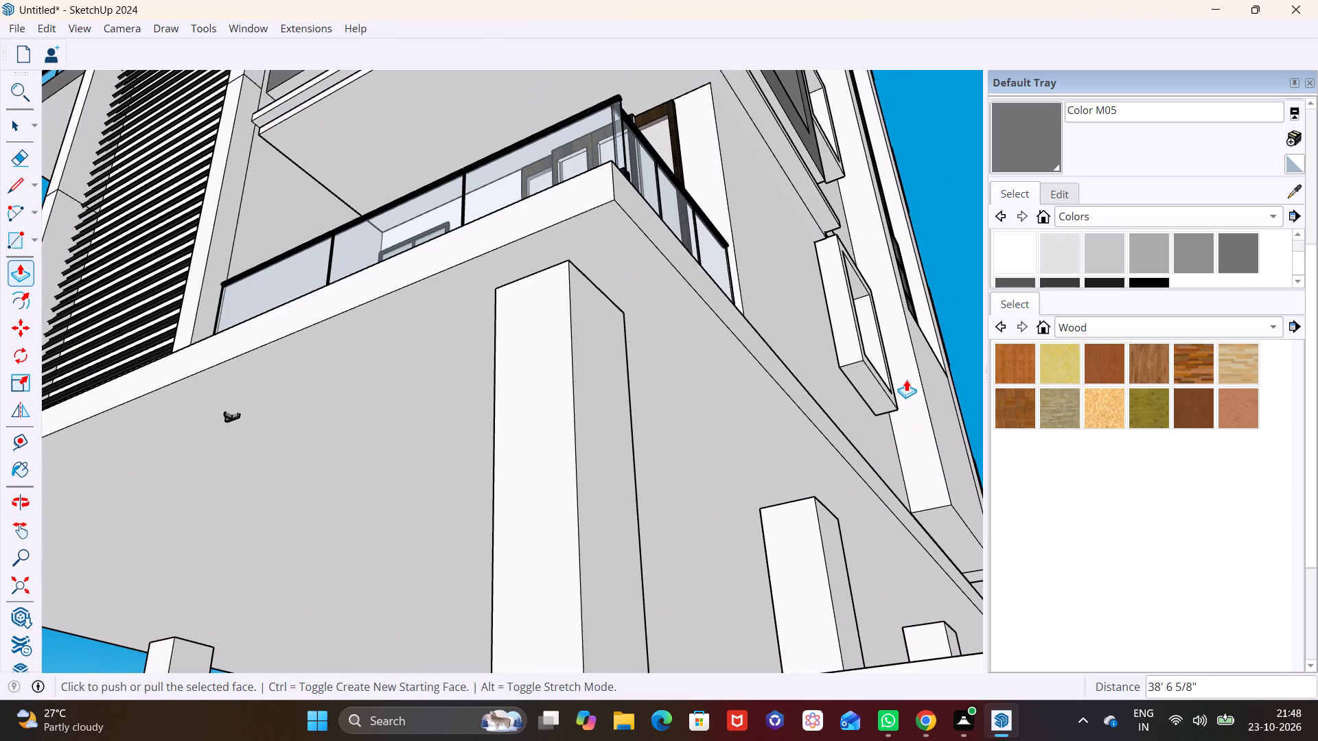
key(space)
Push/Pull the thin strip's long rear face backward to form a ground slab beneath all six columns.
scroll(785, 443, down, 7)
middle_drag(767, 475, 139, 505)
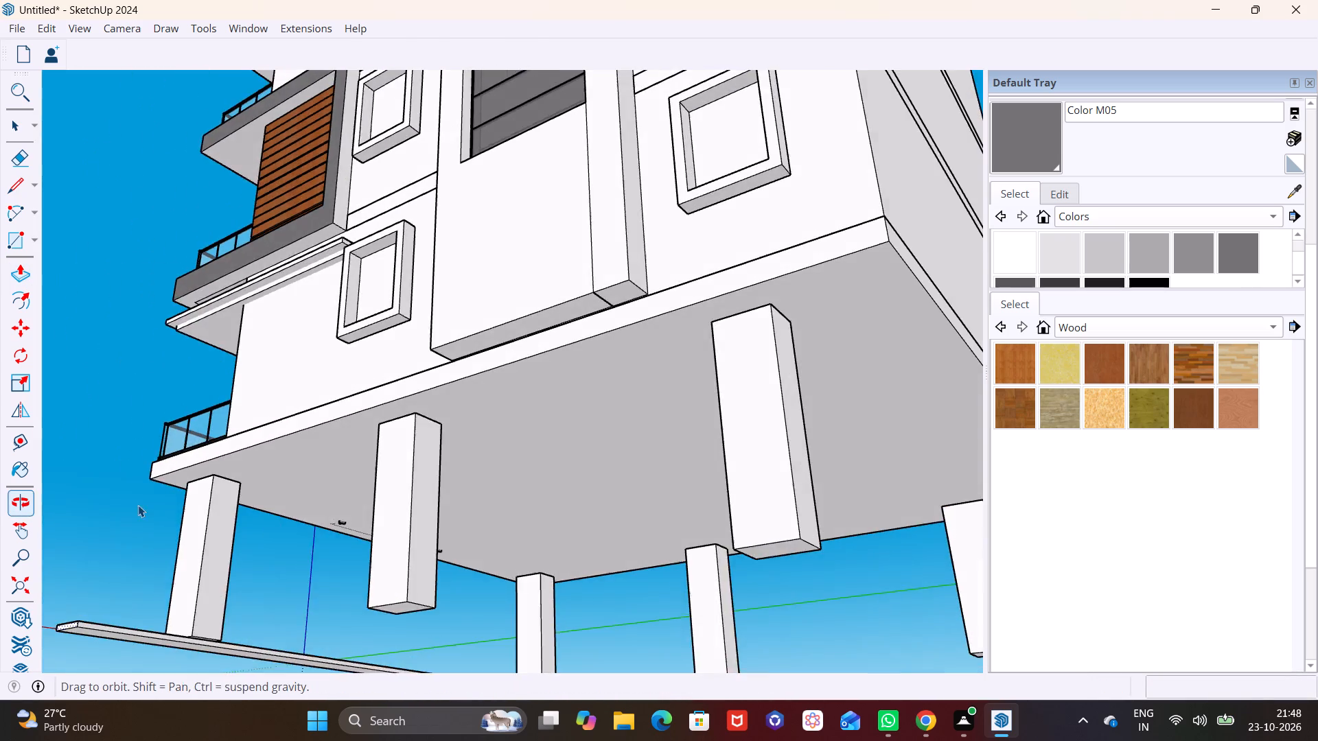
shift+middle_drag(343, 541, 319, 318)
scroll(296, 375, up, 2)
middle_drag(303, 410, 338, 525)
middle_drag(358, 512, 426, 431)
scroll(319, 428, up, 1)
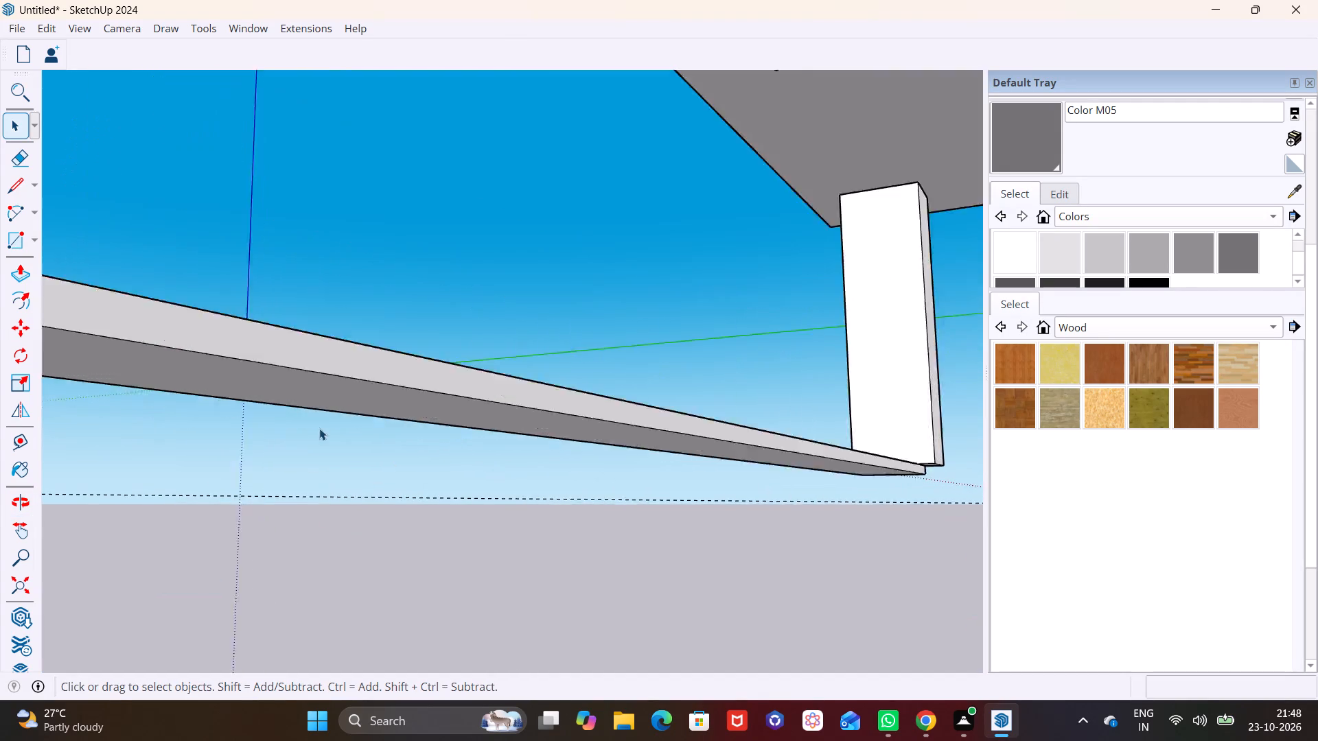
scroll(319, 428, up, 2)
scroll(285, 416, down, 3)
click(259, 397)
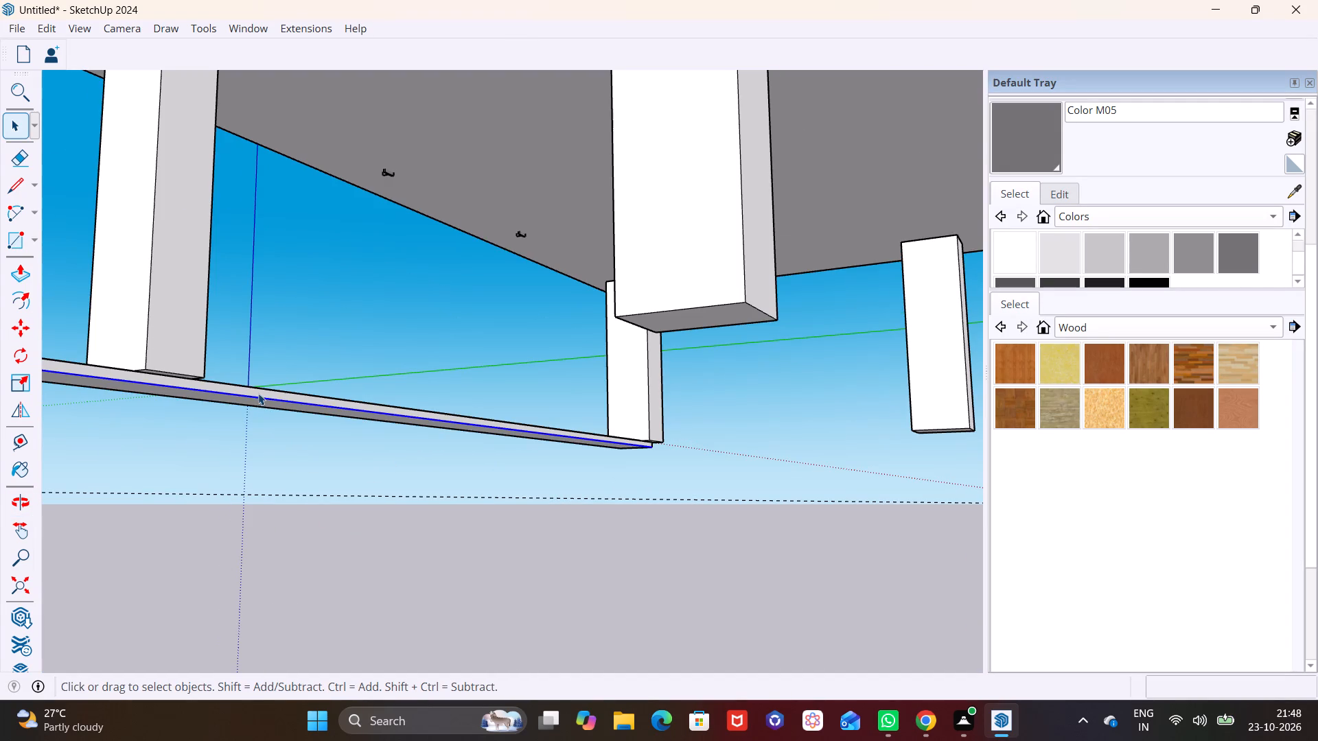
click(257, 390)
click(257, 393)
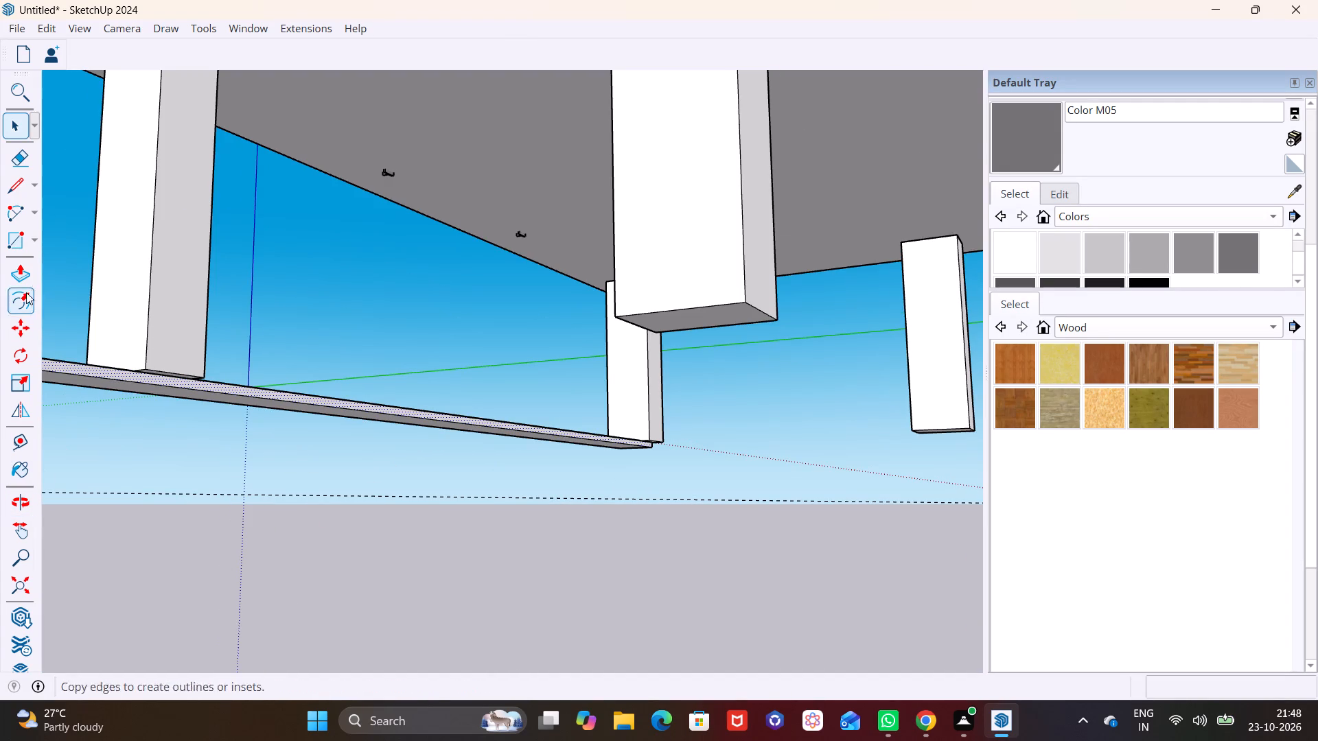
click(21, 279)
drag(150, 377, 156, 377)
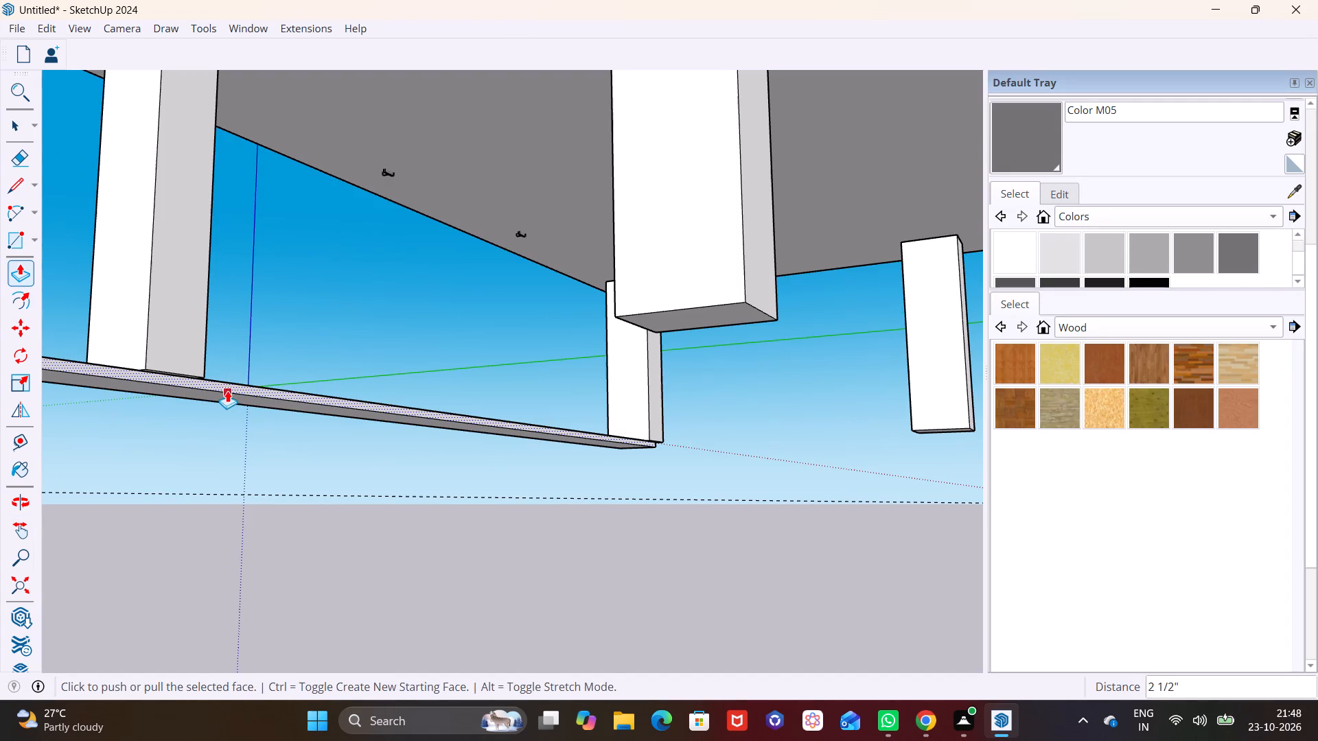
drag(227, 390, 611, 384)
scroll(617, 372, down, 8)
drag(574, 355, 851, 355)
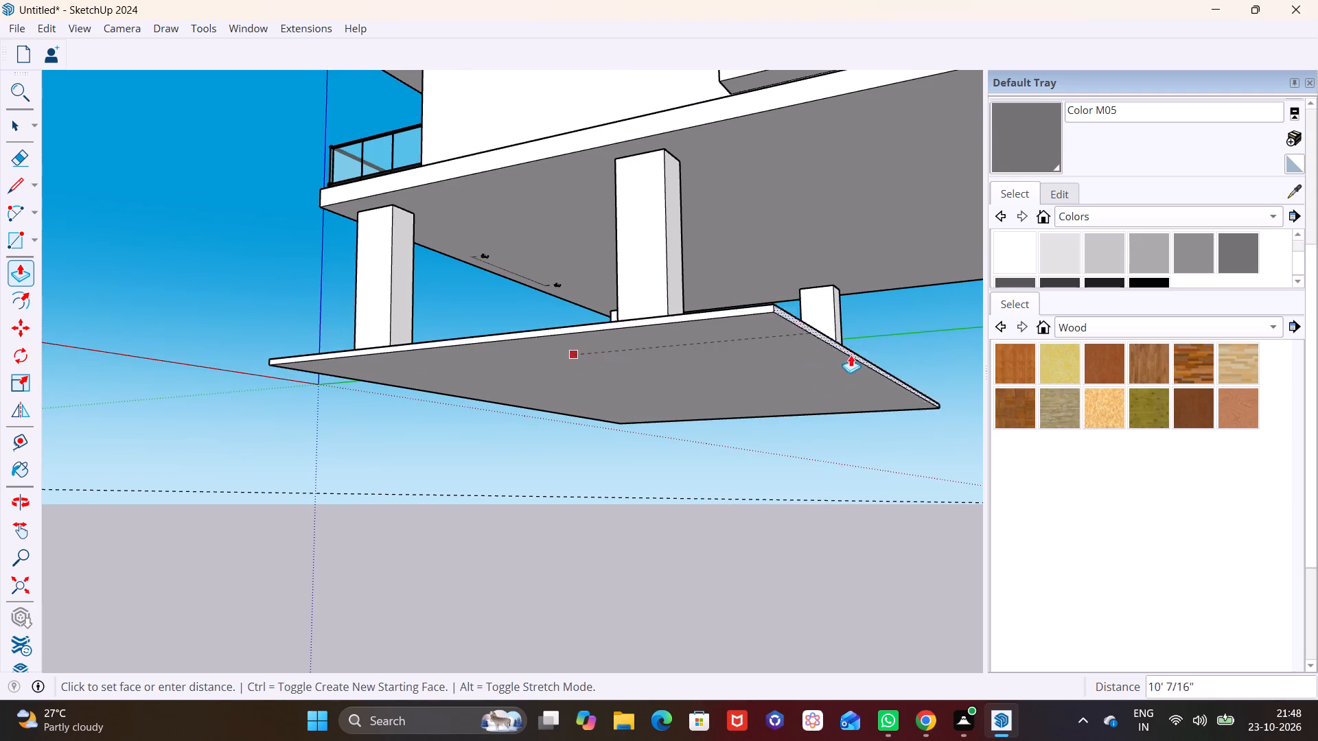
drag(851, 355, 929, 355)
scroll(930, 353, down, 3)
middle_drag(925, 350, 516, 484)
drag(481, 484, 767, 462)
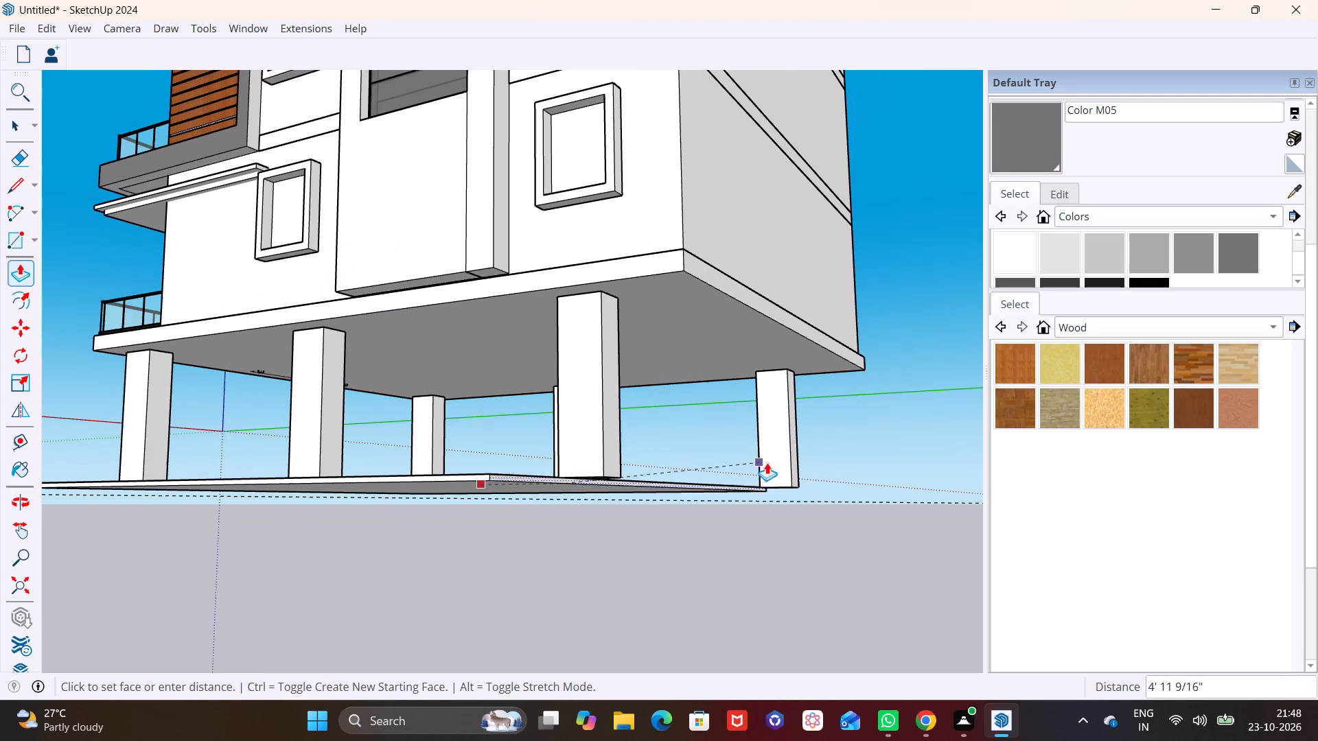
drag(767, 462, 767, 462)
click(767, 462)
key(space)
click(706, 517)
Push/Pull the ground slab's front edge face outward, beyond the front corner columns.
middle_drag(549, 467, 630, 620)
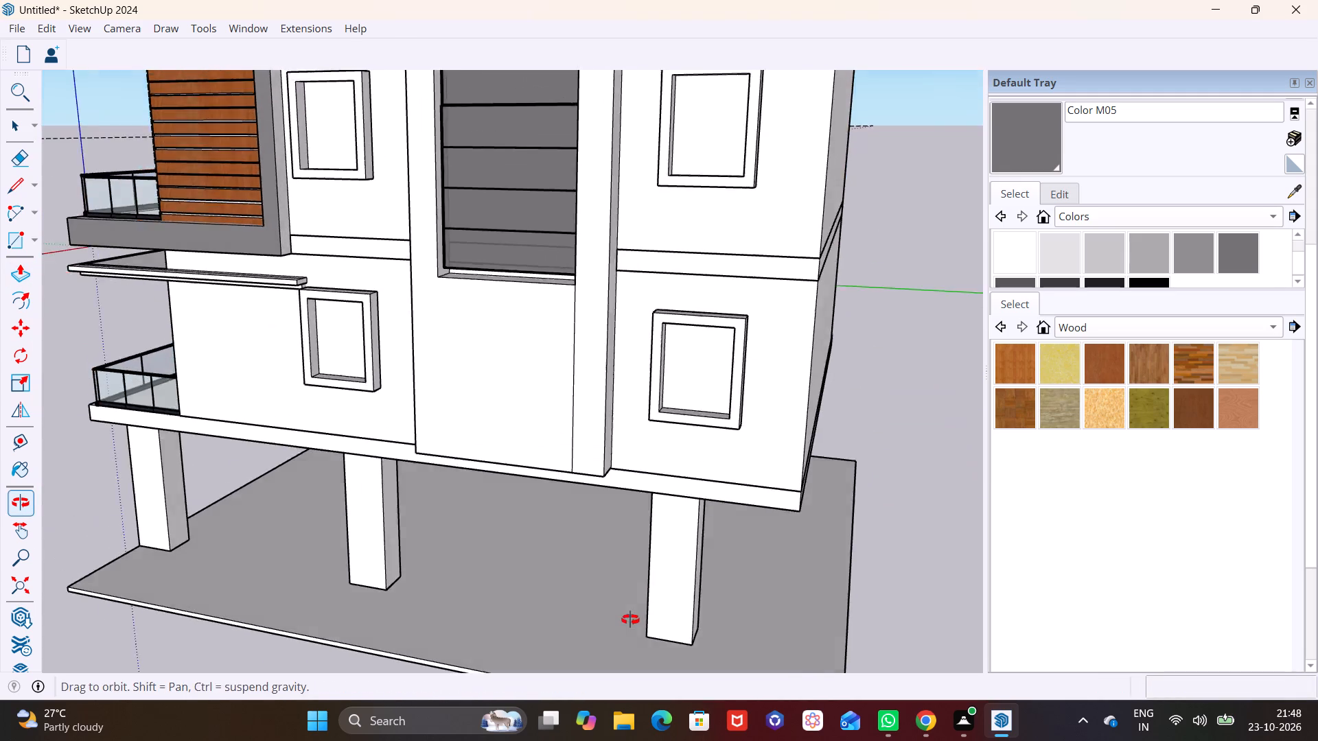
middle_drag(630, 620, 632, 621)
scroll(632, 621, down, 1)
middle_drag(632, 600, 728, 498)
middle_drag(271, 515, 780, 555)
scroll(315, 565, up, 1)
shift+middle_drag(315, 564, 428, 460)
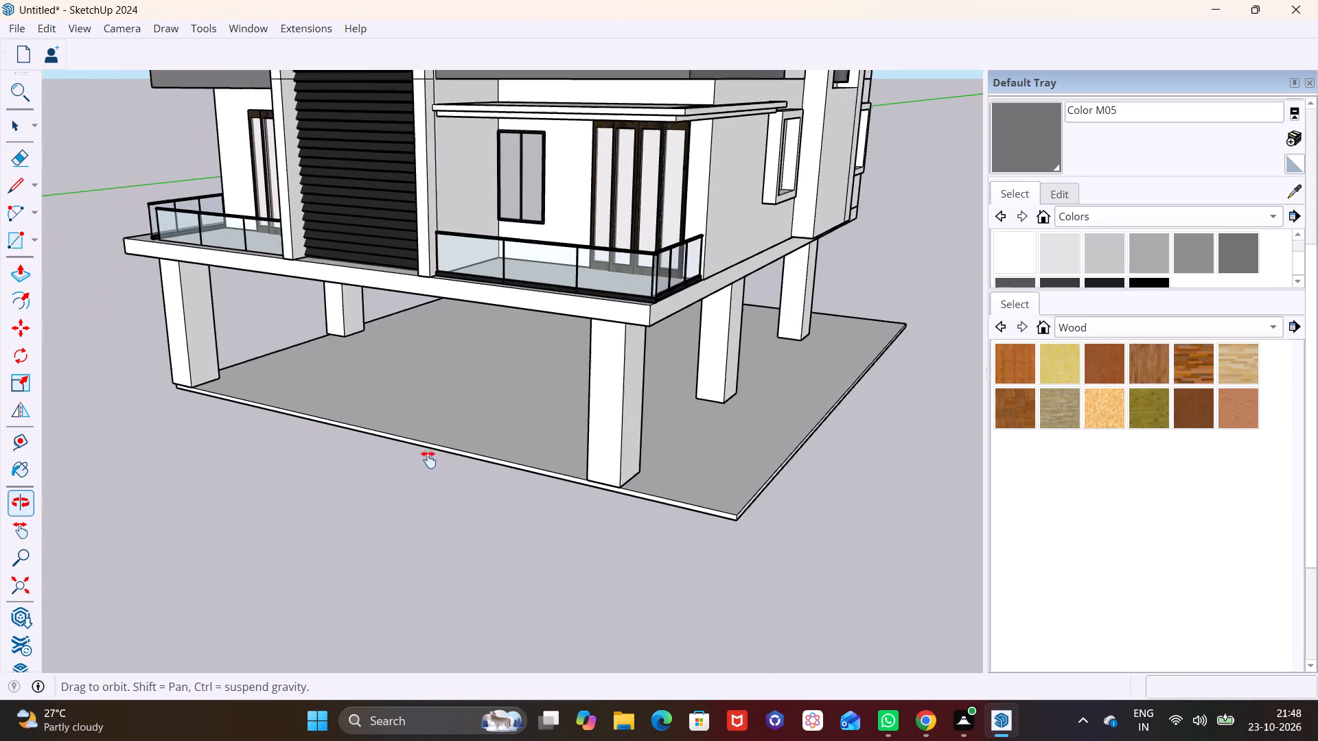
shift+middle_drag(428, 460, 430, 459)
scroll(435, 454, up, 6)
click(450, 437)
click(450, 439)
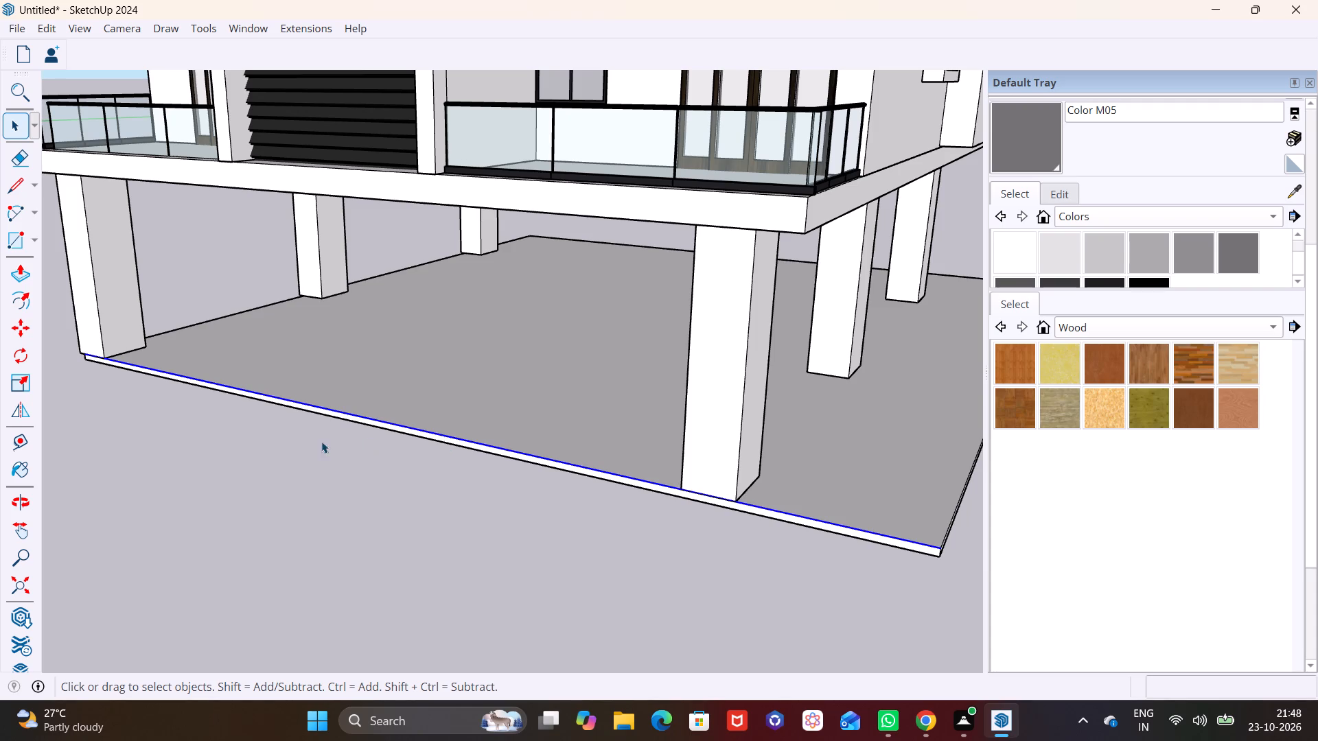
scroll(377, 420, up, 7)
click(406, 432)
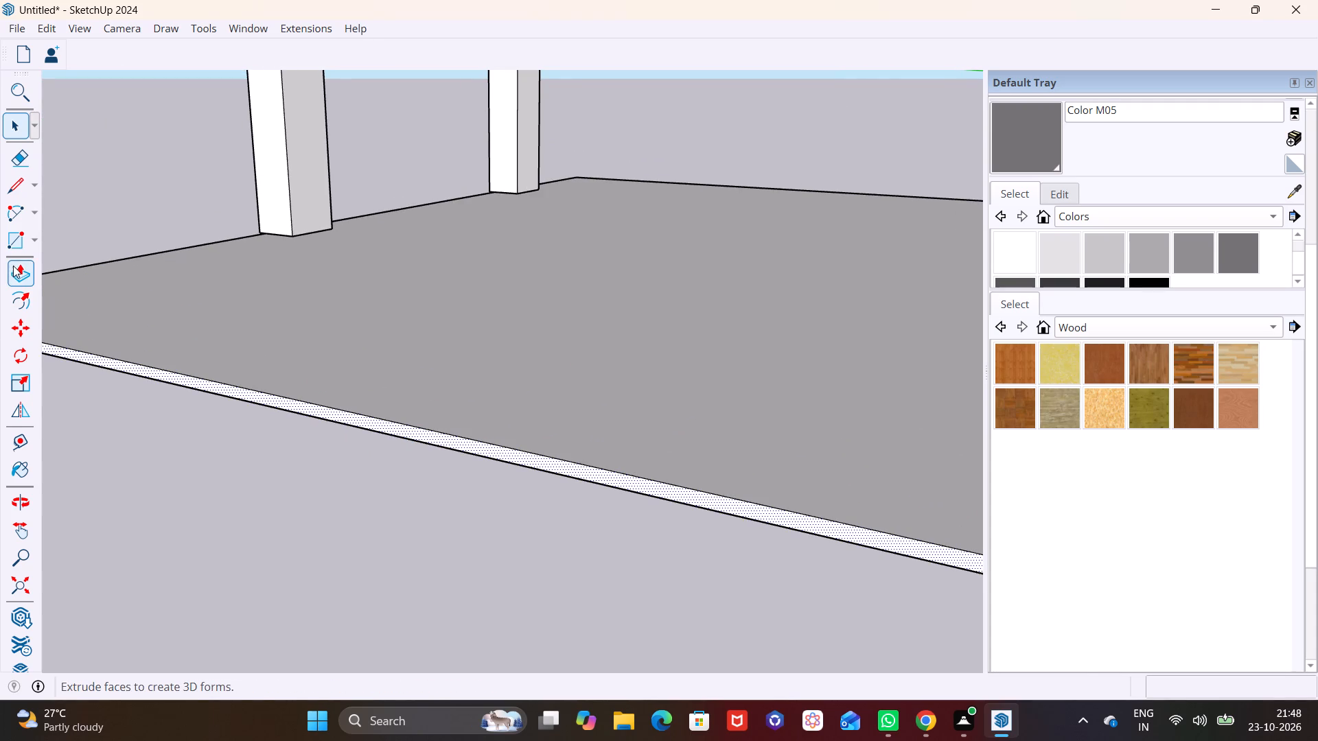
click(13, 266)
click(236, 395)
click(103, 497)
key(space)
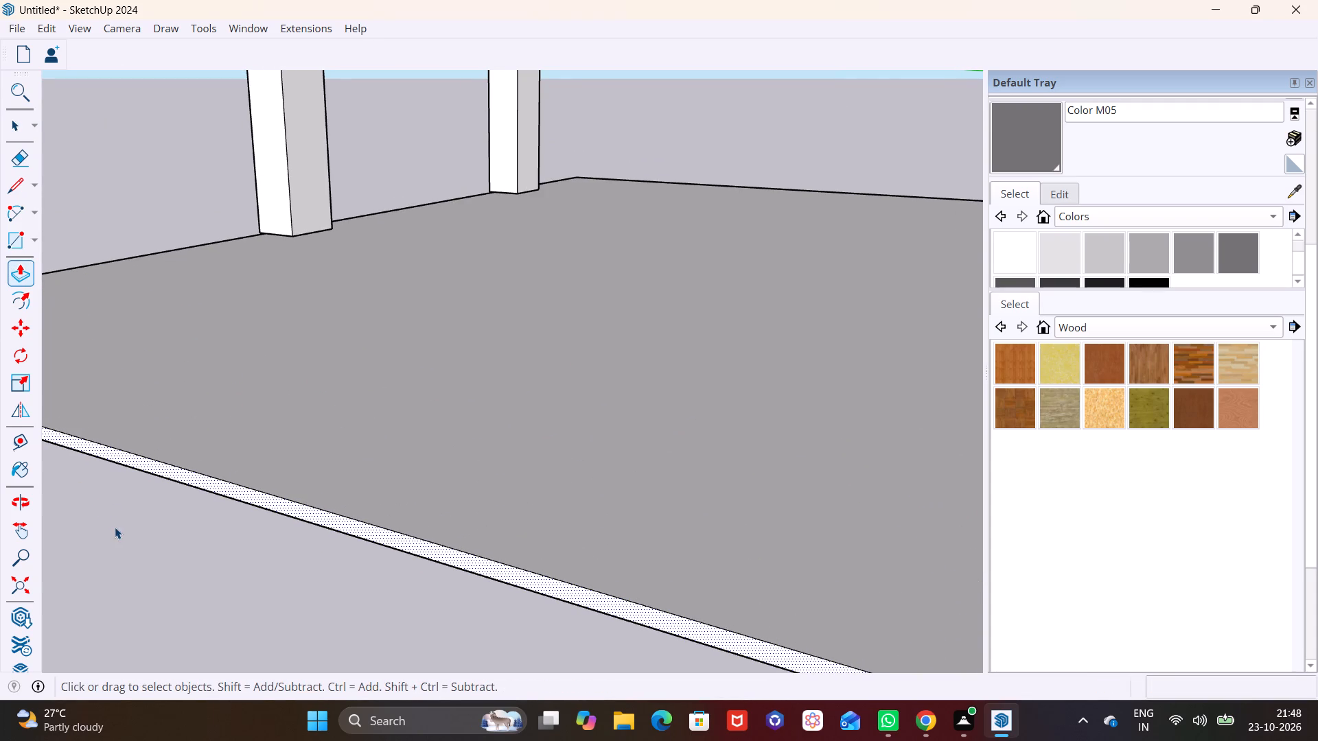
click(115, 527)
Push/Pull the ground slab's side edge face outward beside the copied row of columns.
scroll(277, 632, down, 7)
middle_drag(299, 622, 676, 602)
shift+middle_drag(290, 572, 739, 463)
click(508, 555)
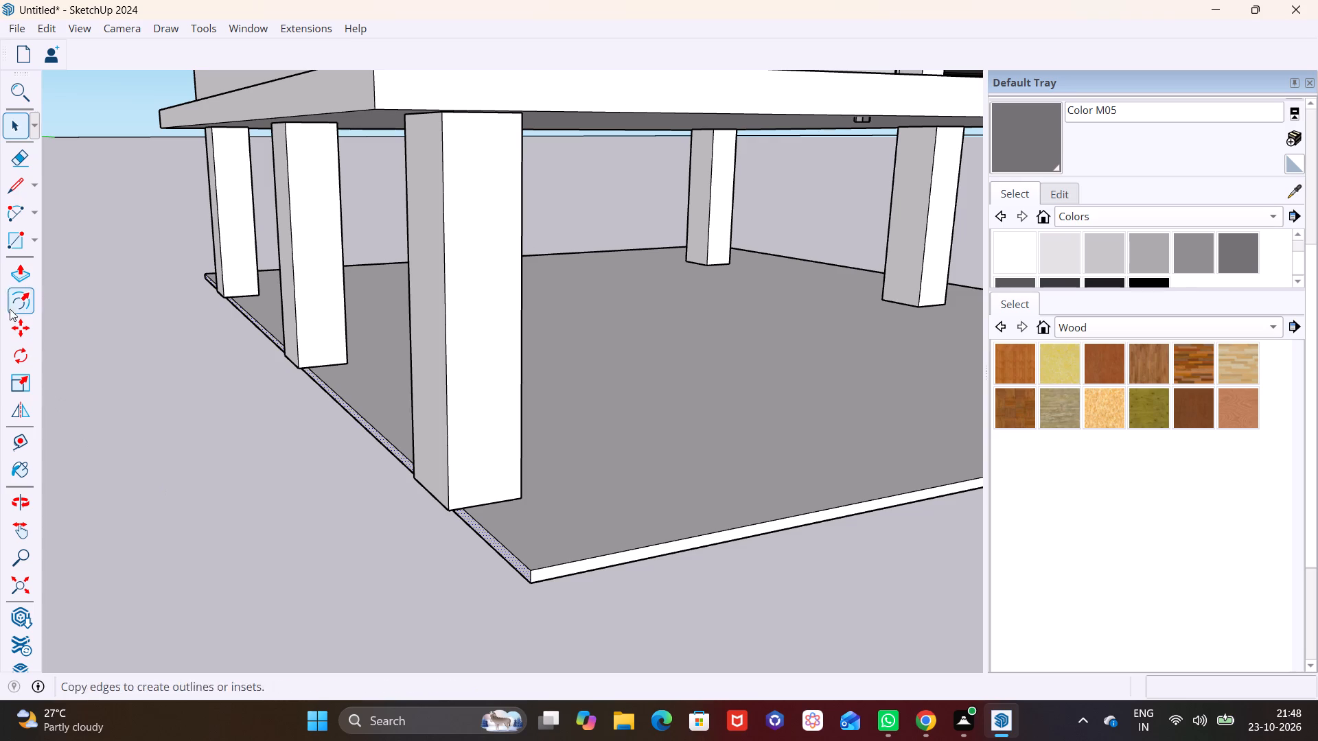
click(11, 277)
drag(478, 530, 308, 544)
click(308, 544)
key(space)
Push/Pull the ground slab's front edge face further out in front of the louvred facade.
scroll(579, 478, down, 5)
middle_drag(545, 485, 266, 480)
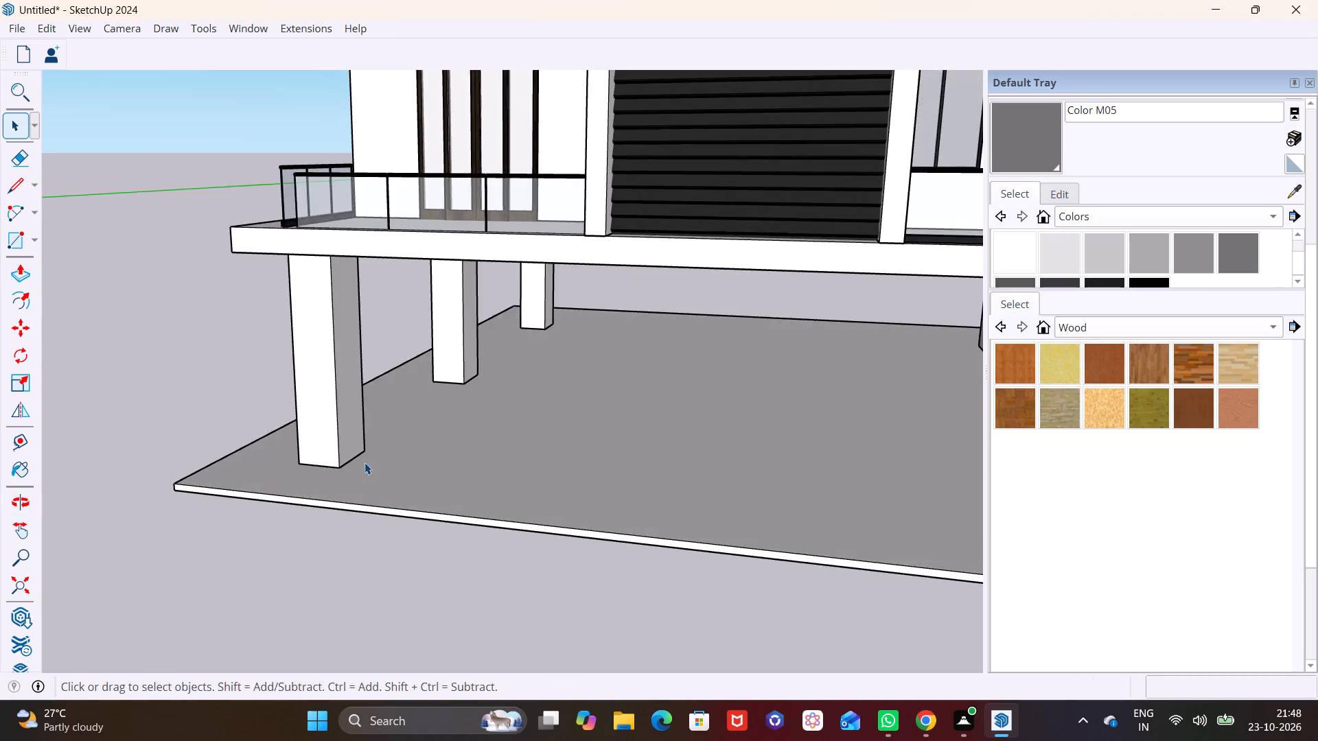
scroll(365, 462, down, 3)
shift+middle_drag(435, 466, 188, 497)
scroll(424, 495, down, 6)
middle_drag(500, 515, 428, 486)
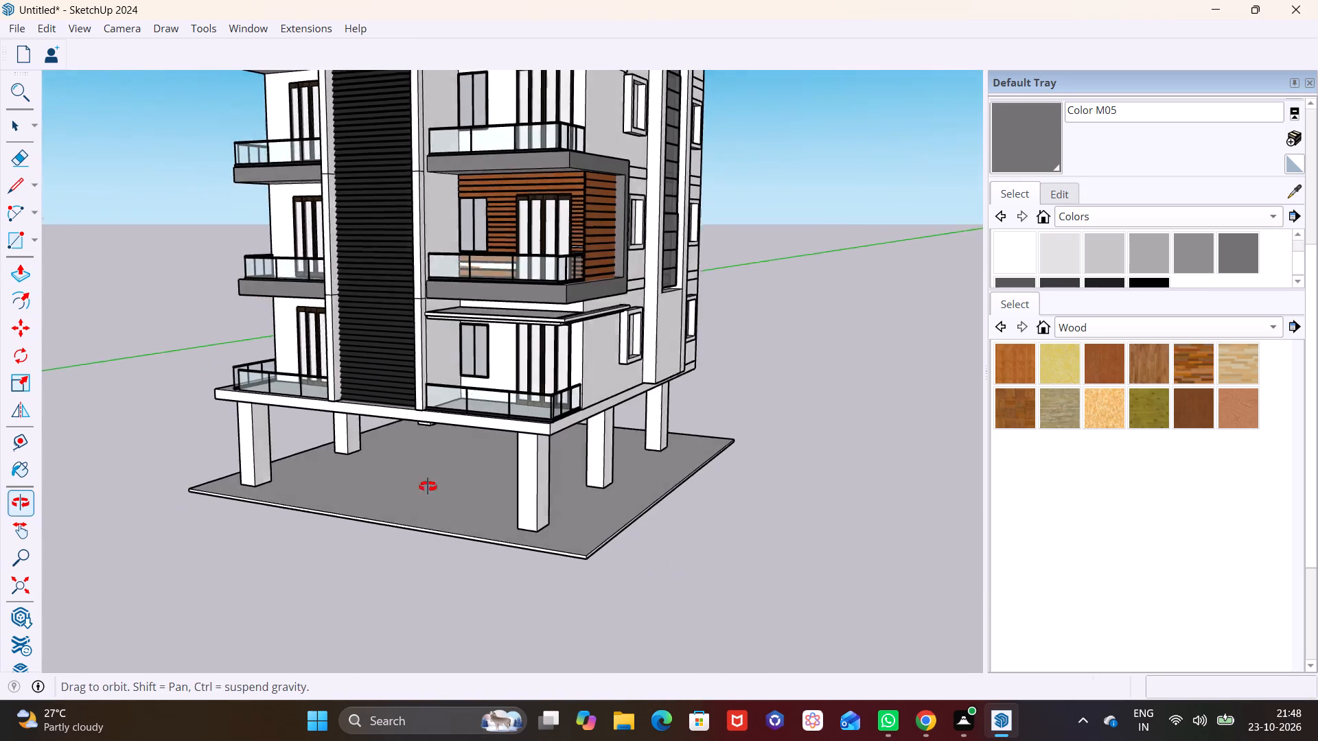
middle_drag(428, 486, 391, 478)
scroll(389, 480, up, 4)
middle_drag(396, 511, 397, 576)
scroll(417, 567, up, 4)
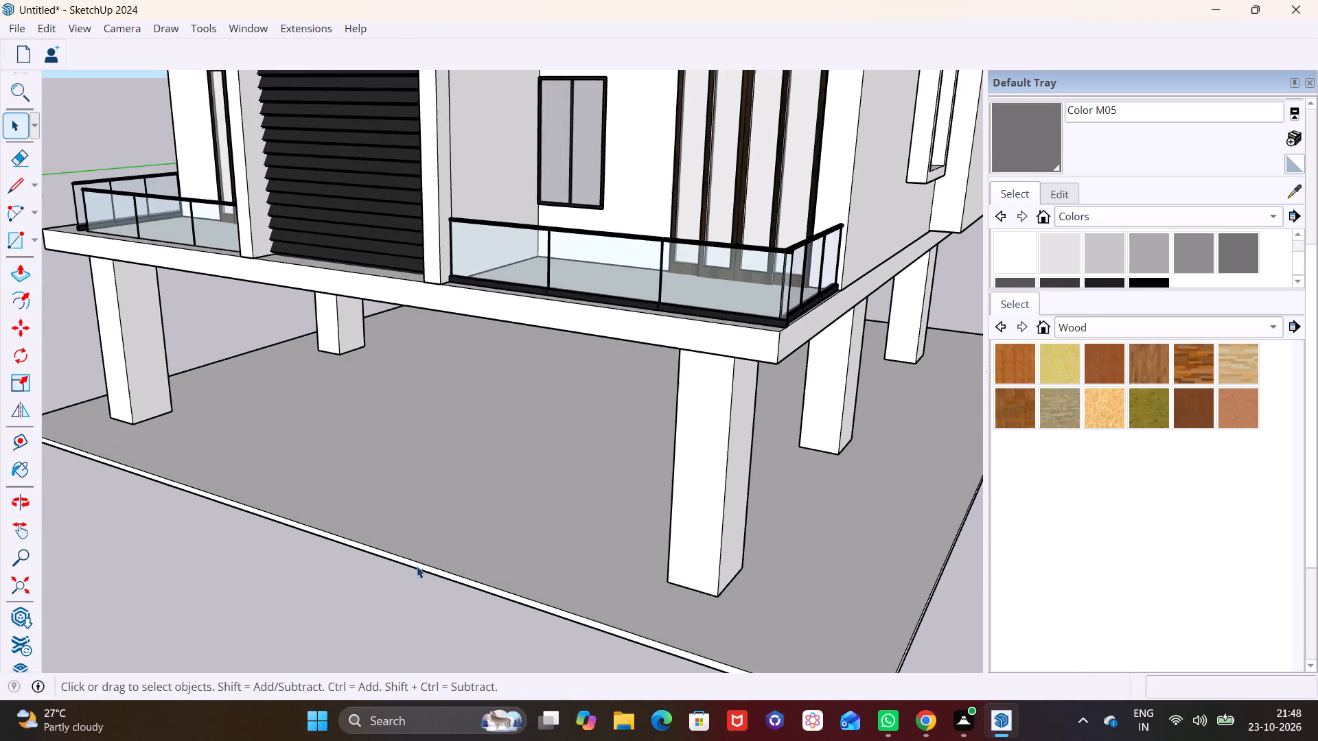
shift+middle_drag(417, 565, 445, 477)
click(455, 478)
click(441, 478)
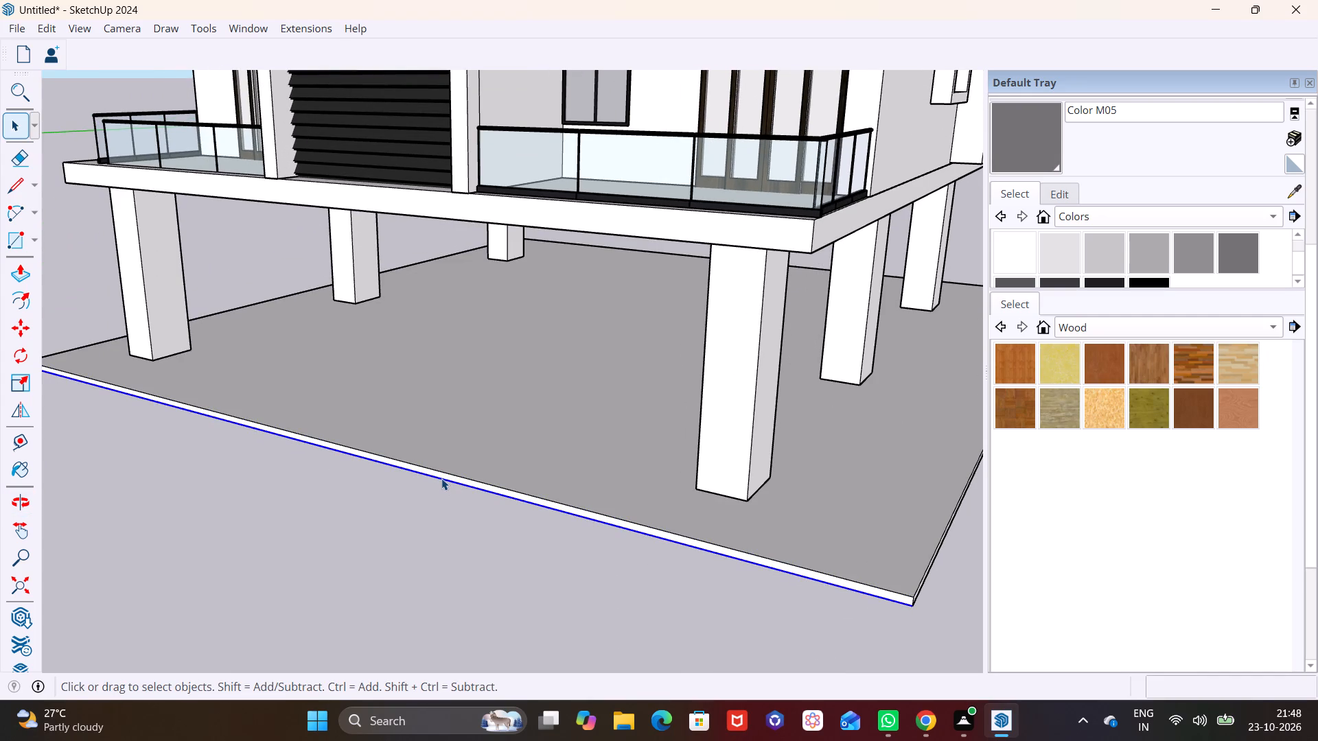
click(445, 476)
click(27, 276)
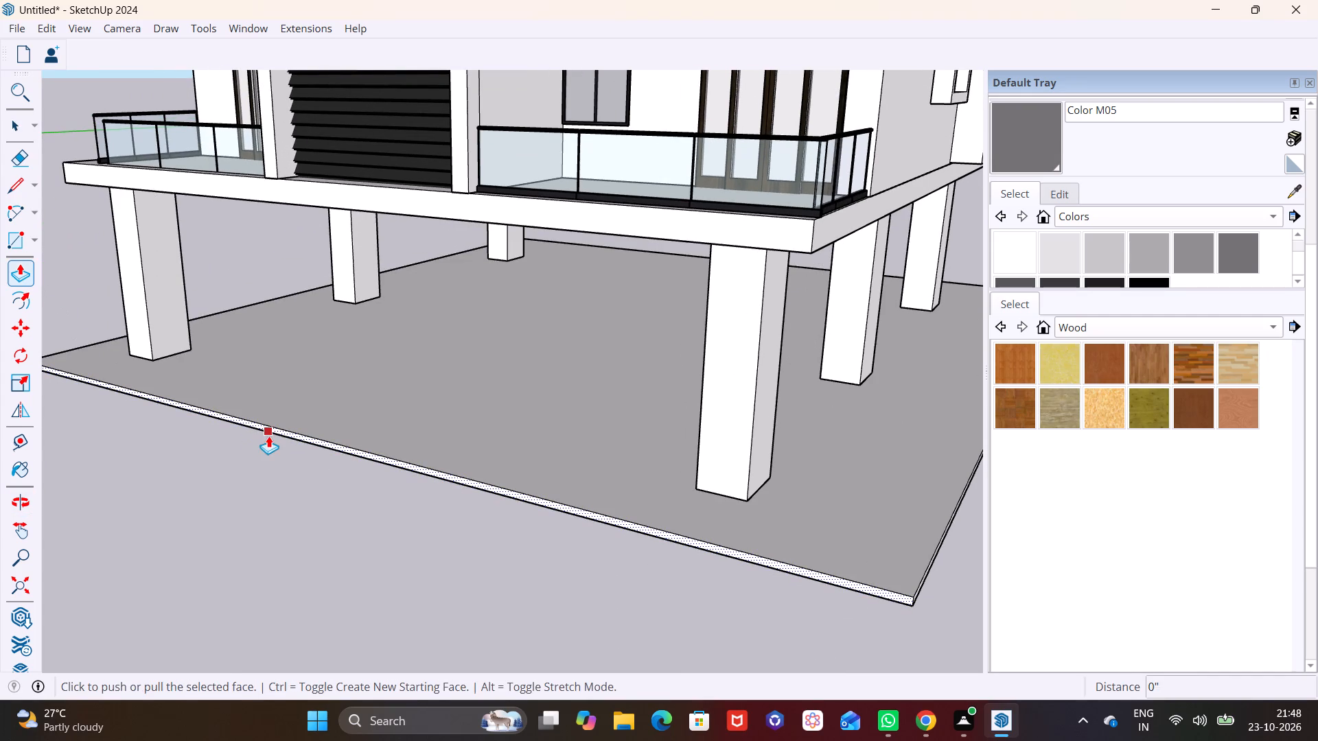
drag(271, 436, 174, 483)
click(173, 483)
key(space)
click(172, 484)
Push/Pull the ground slab's side edge face outward on the building's windowed side.
scroll(272, 468, down, 5)
middle_drag(276, 493, 286, 378)
middle_drag(581, 418, 590, 487)
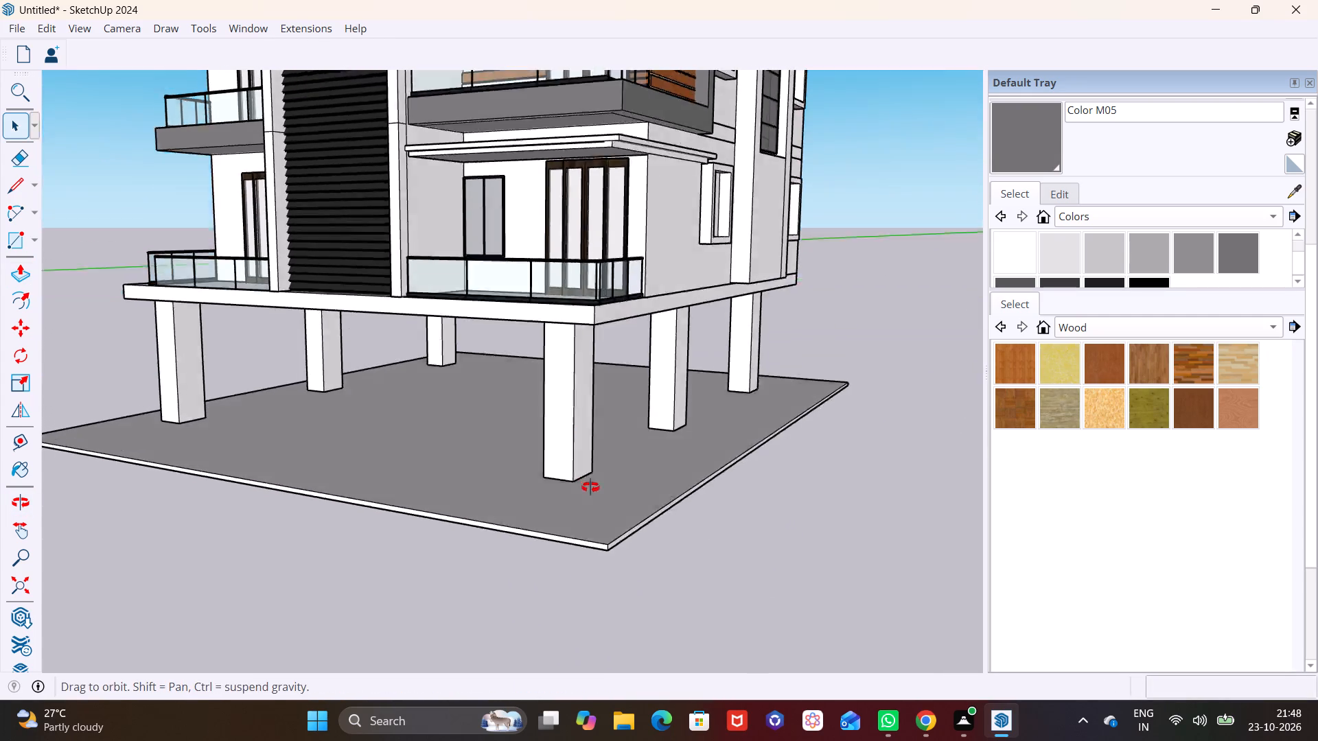
middle_drag(590, 487, 601, 550)
scroll(654, 498, up, 4)
shift+middle_drag(653, 496, 506, 475)
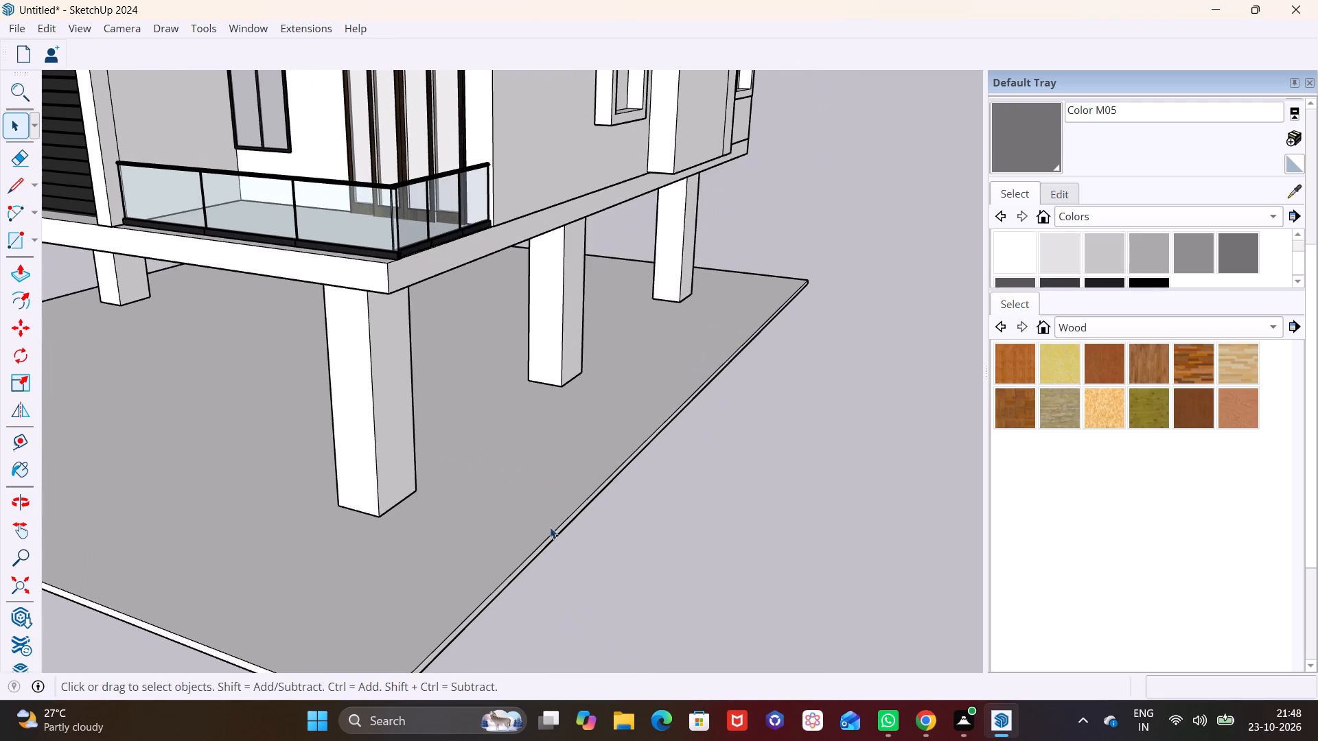
scroll(570, 519, up, 6)
click(573, 516)
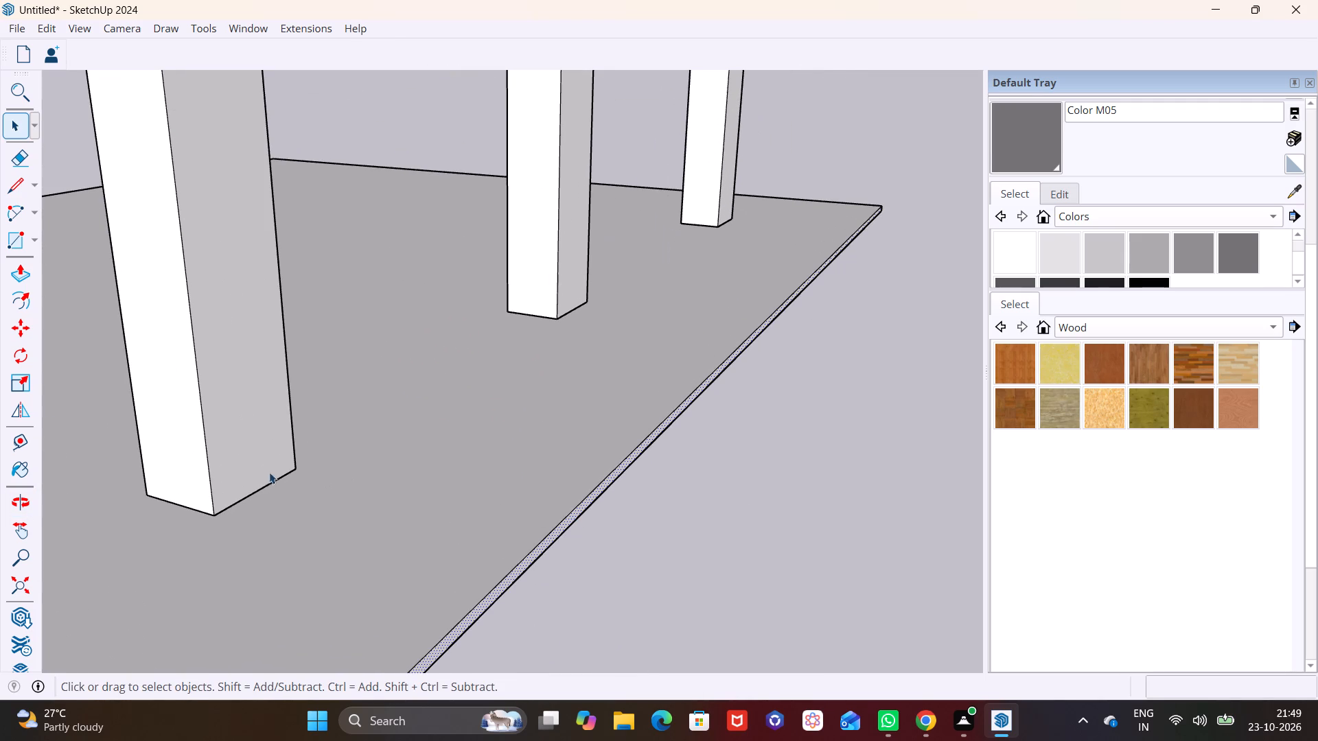
click(12, 272)
click(550, 540)
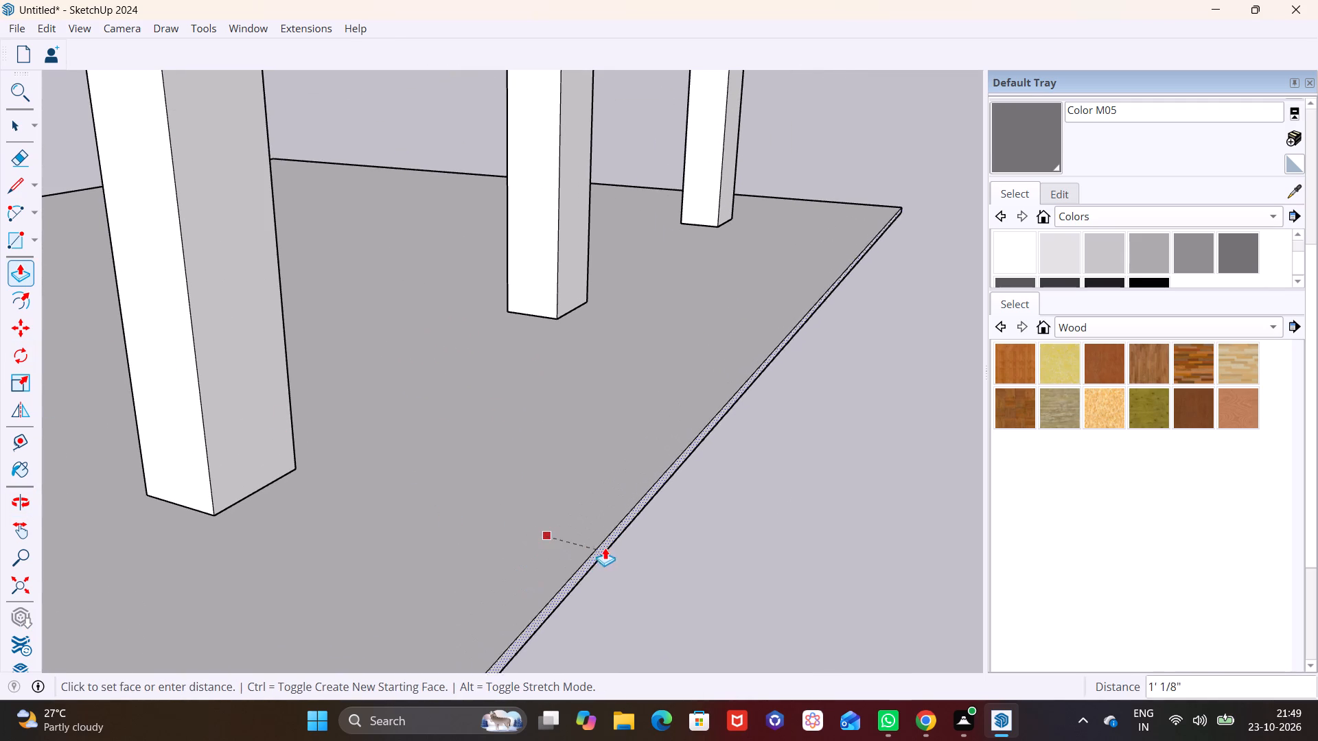
click(638, 556)
key(space)
Draw a rectangle about 1' 6" by 8' 10" on the ground slab's rear corner, along the windowed side's edge.
scroll(554, 462, down, 7)
shift+middle_drag(583, 434, 371, 673)
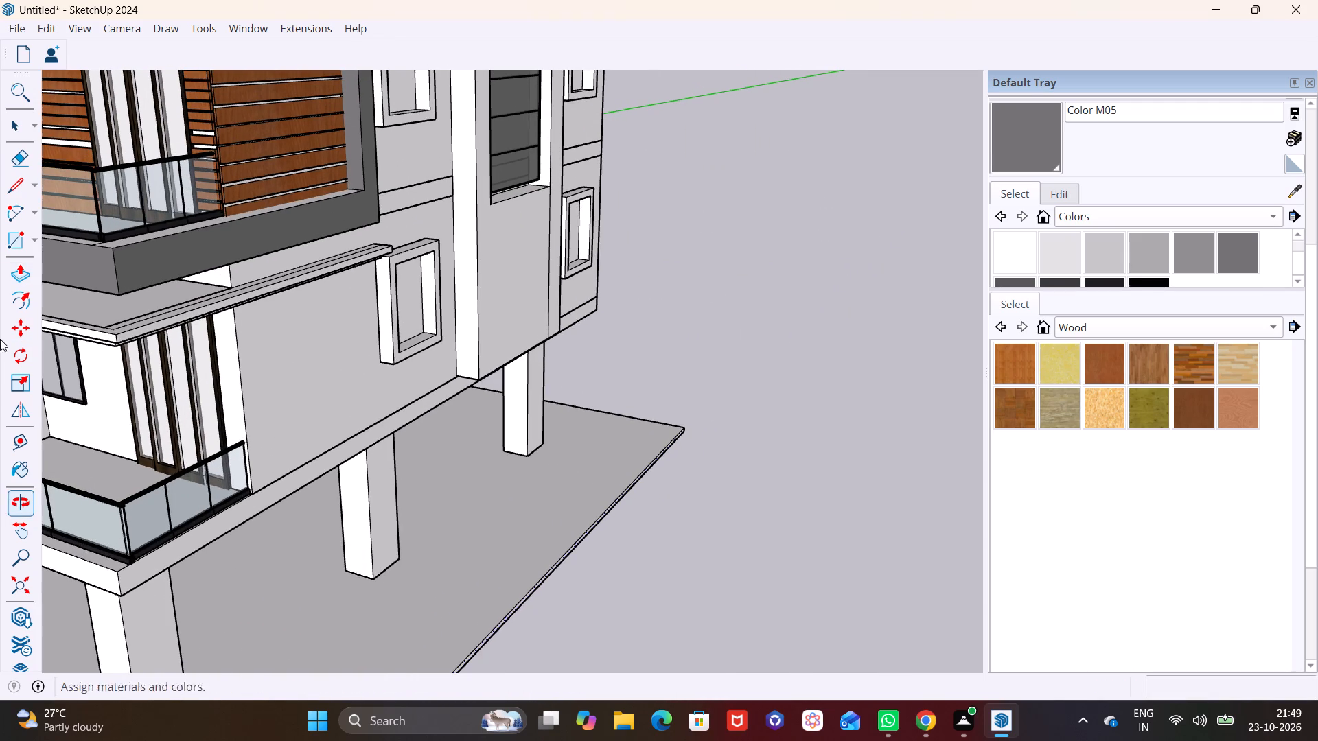
click(38, 239)
drag(56, 261, 63, 267)
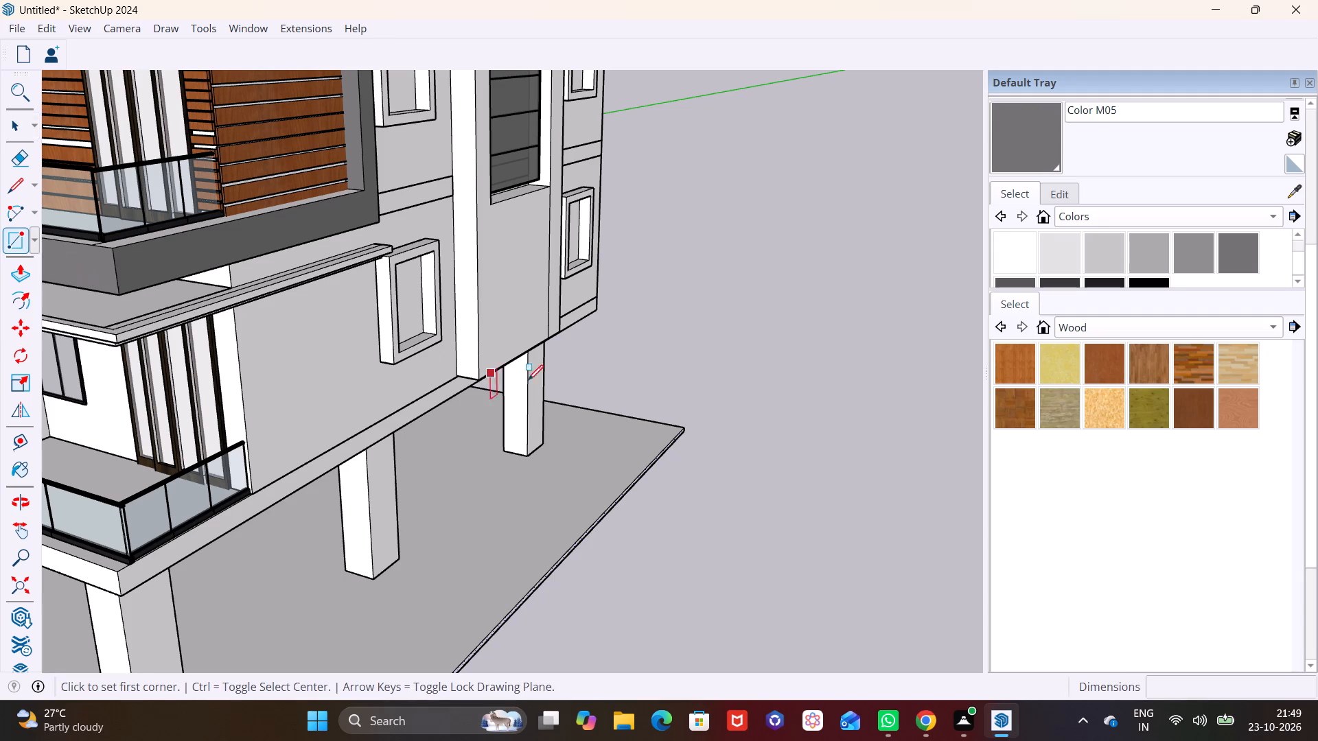
scroll(615, 386, up, 10)
click(720, 416)
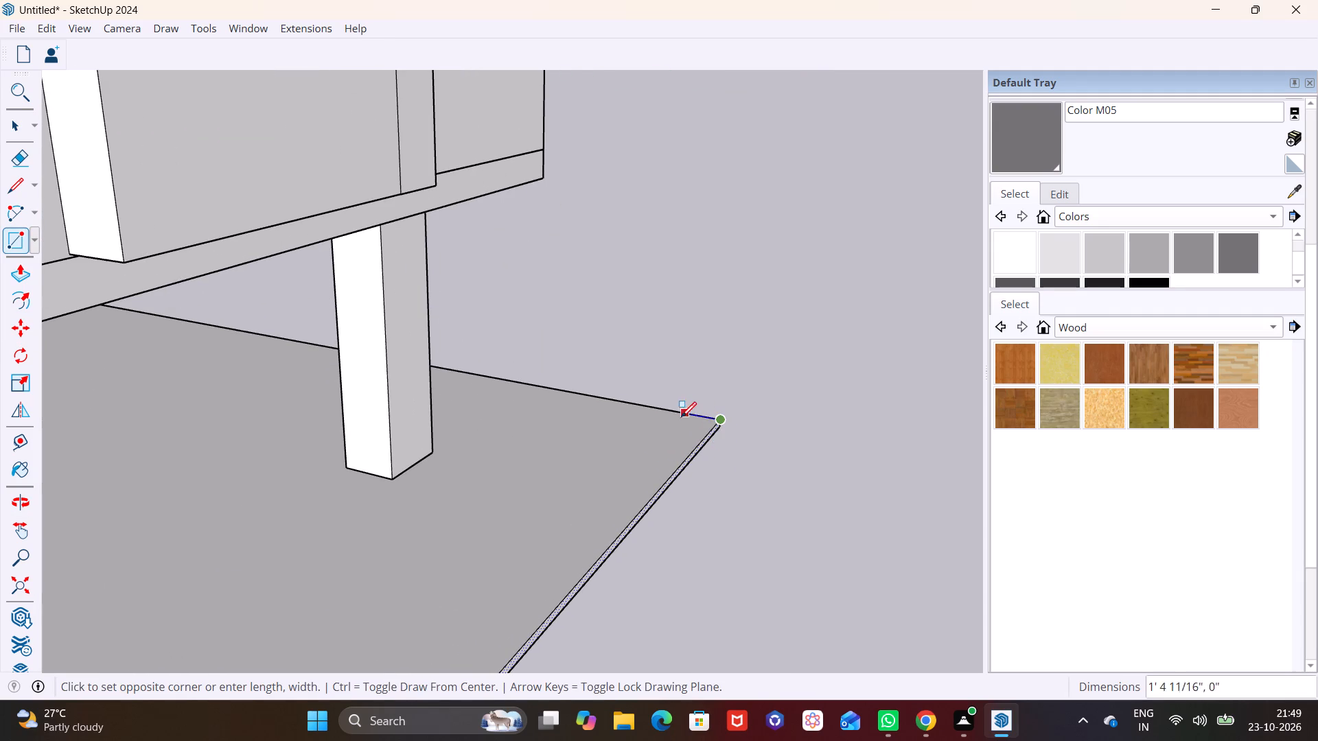
click(588, 508)
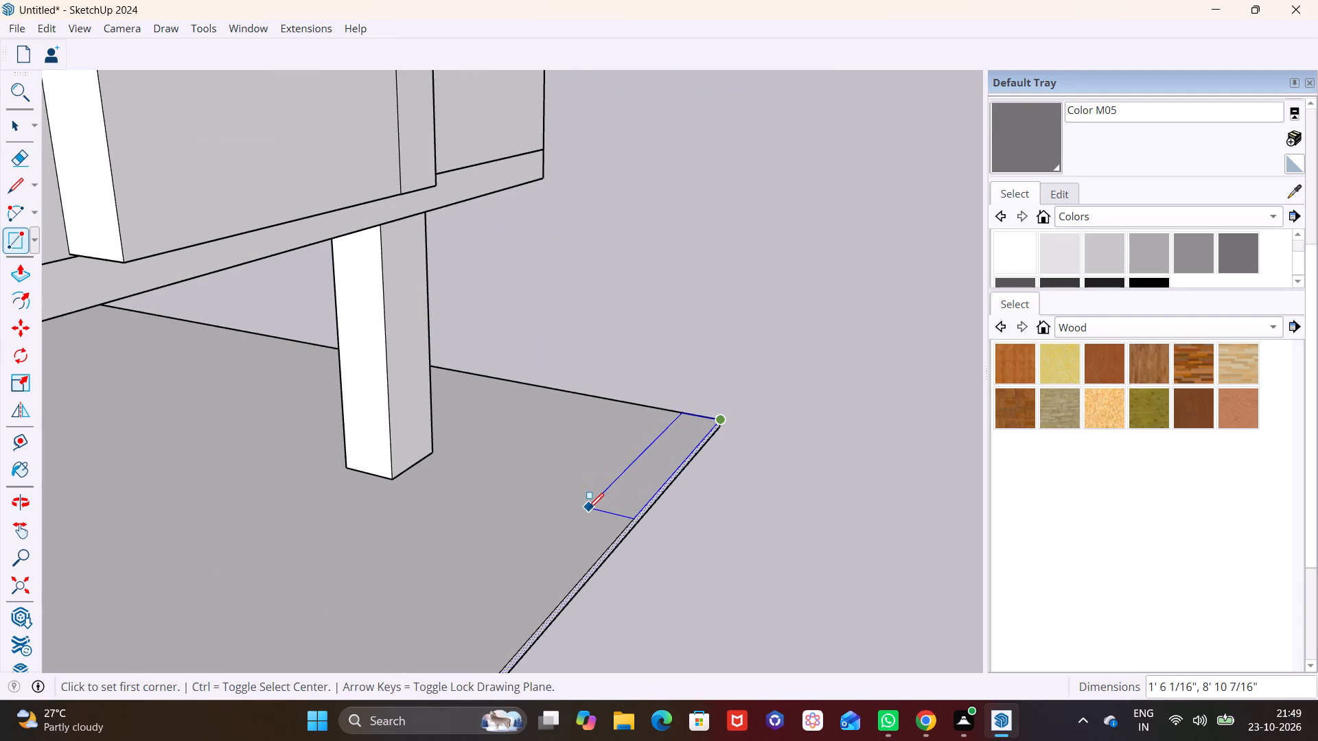
key(space)
Push/Pull the corner rectangle up about 6' 4" to start a boundary wall.
click(625, 493)
click(13, 278)
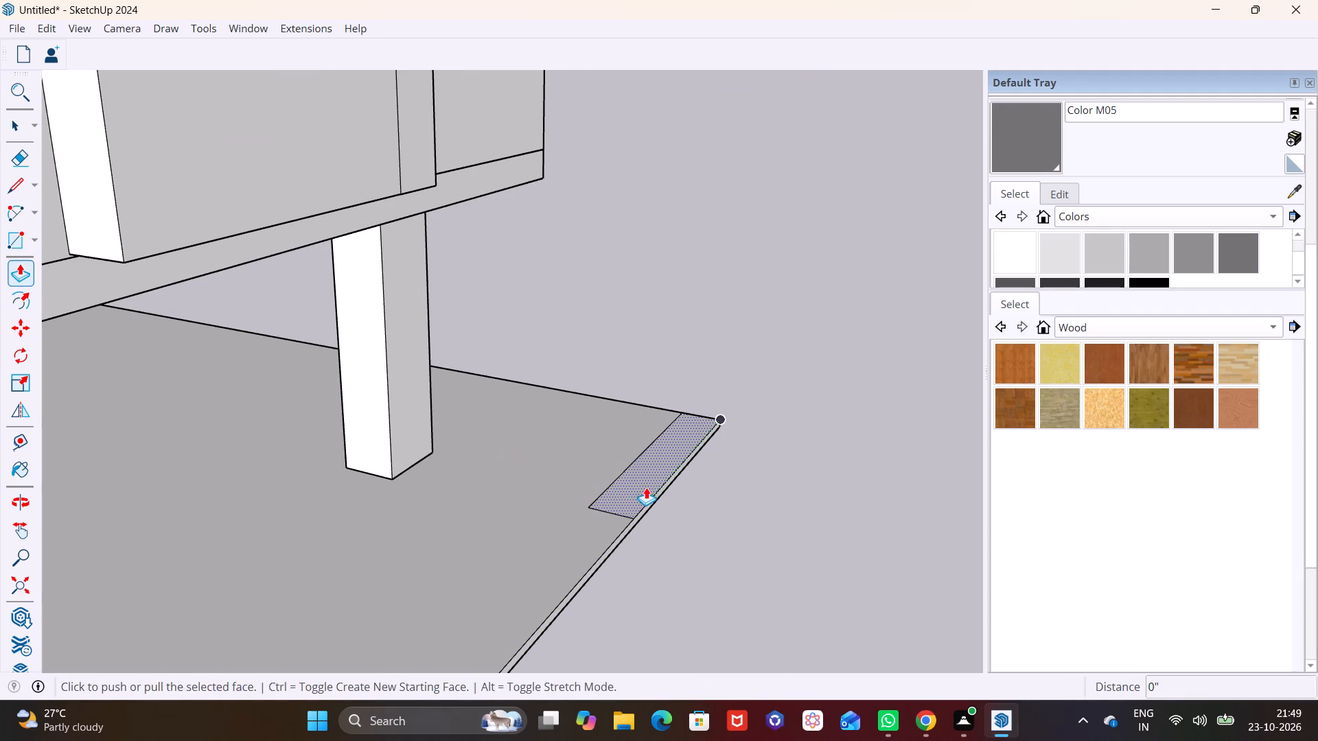
click(646, 487)
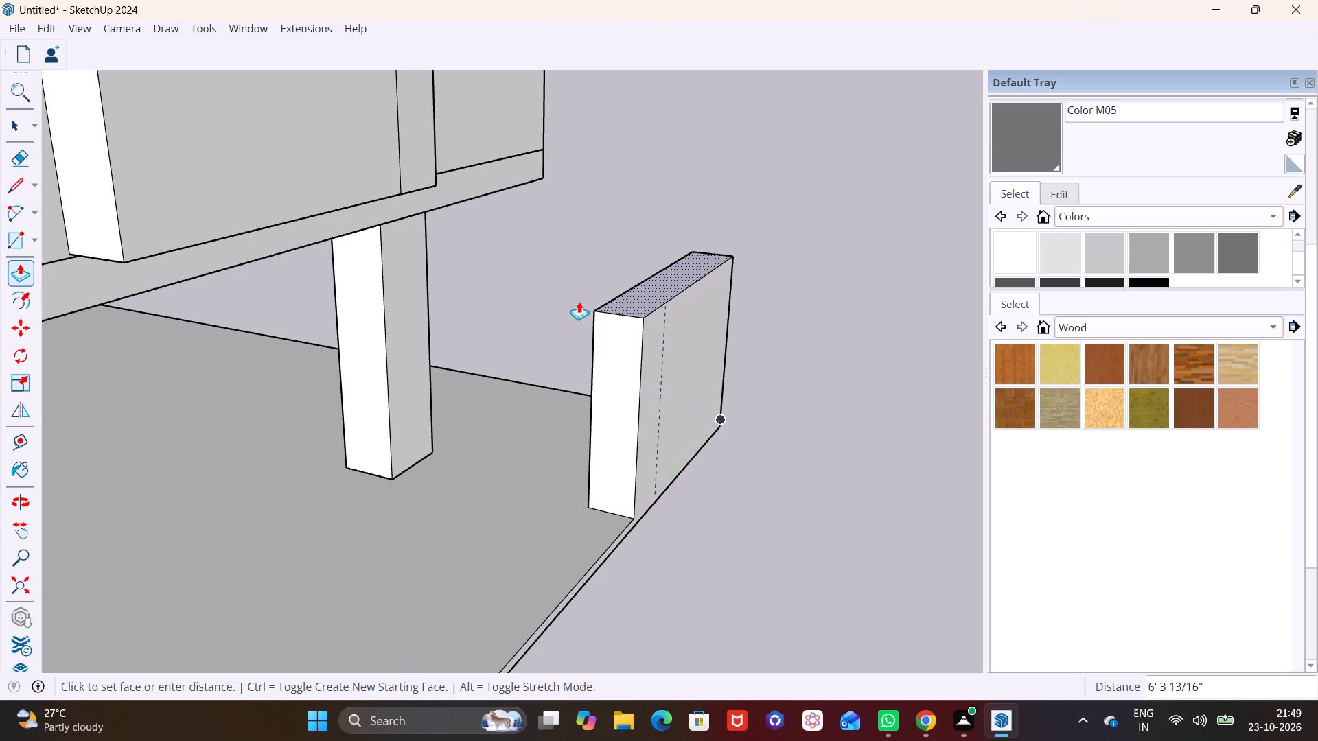
click(579, 301)
key(space)
Push/Pull the wall block's end face about 43' 9" along the slab's side edge to the front corner.
middle_drag(650, 454, 521, 448)
scroll(516, 415, down, 7)
shift+middle_drag(548, 450, 783, 368)
click(19, 126)
click(791, 320)
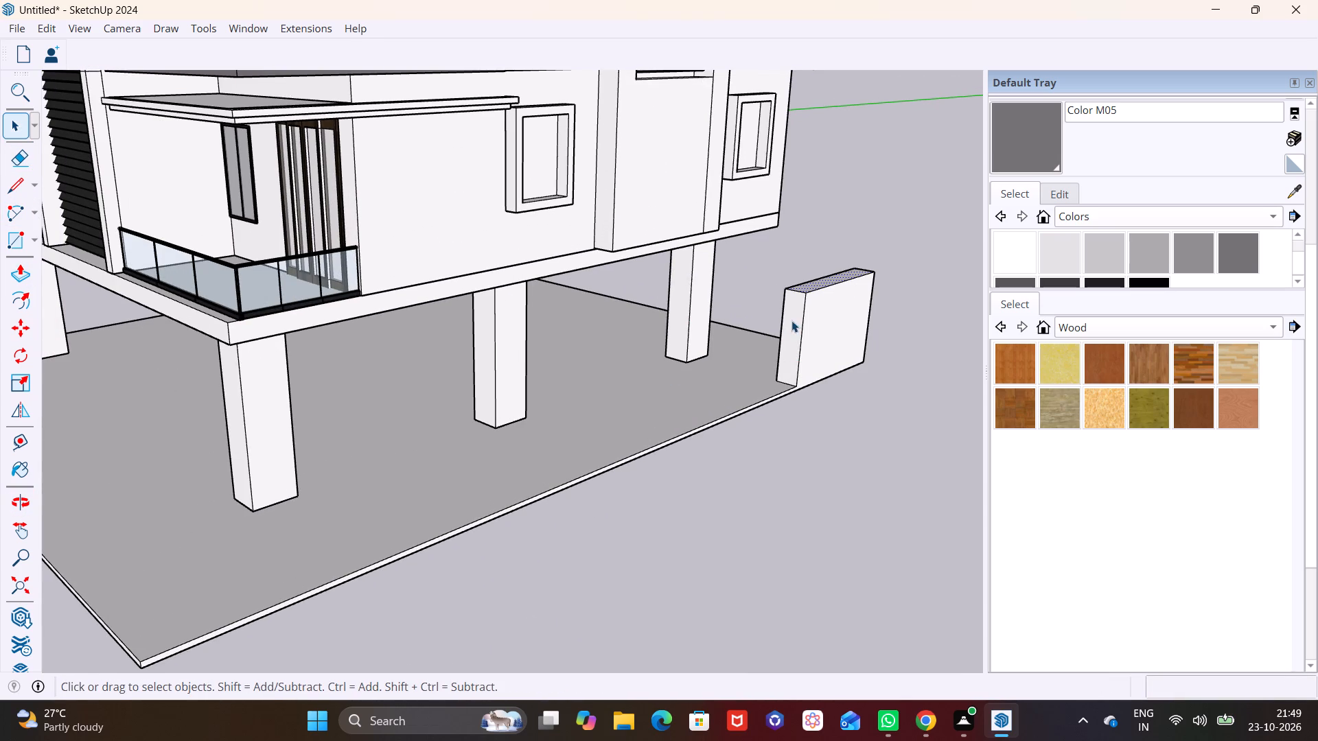
click(12, 275)
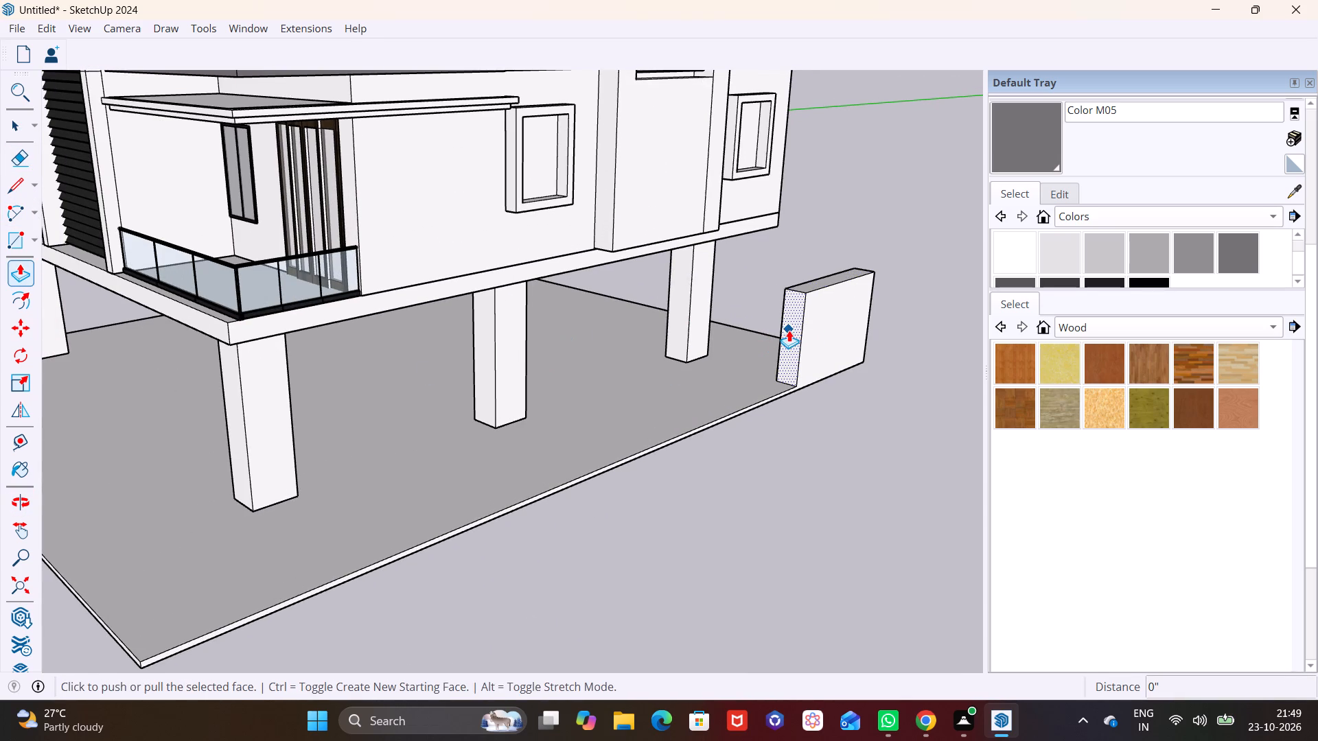
drag(791, 330, 113, 551)
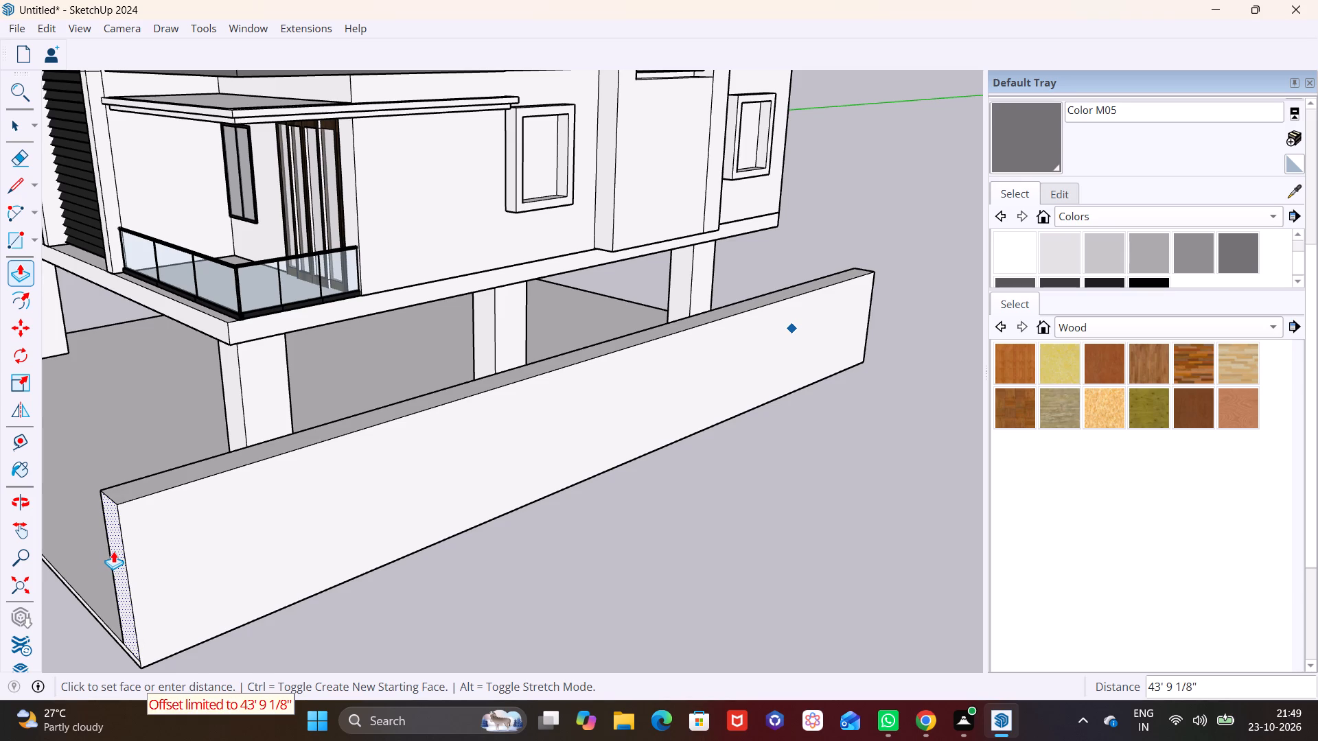
drag(113, 551, 112, 551)
click(112, 551)
key(space)
Draw a vertical line on the boundary wall's inner face near its rear end, from slab to wall top.
scroll(386, 587, down, 2)
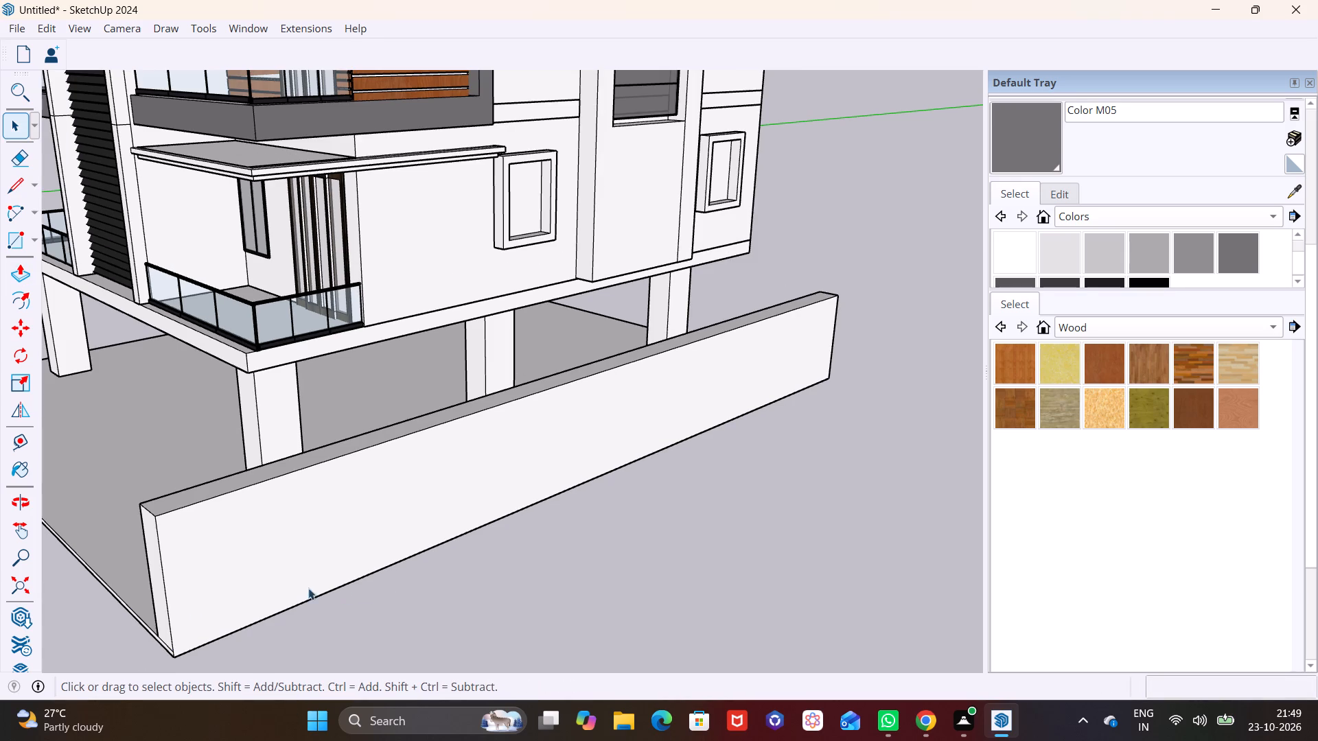
middle_drag(307, 596, 603, 548)
scroll(592, 552, down, 5)
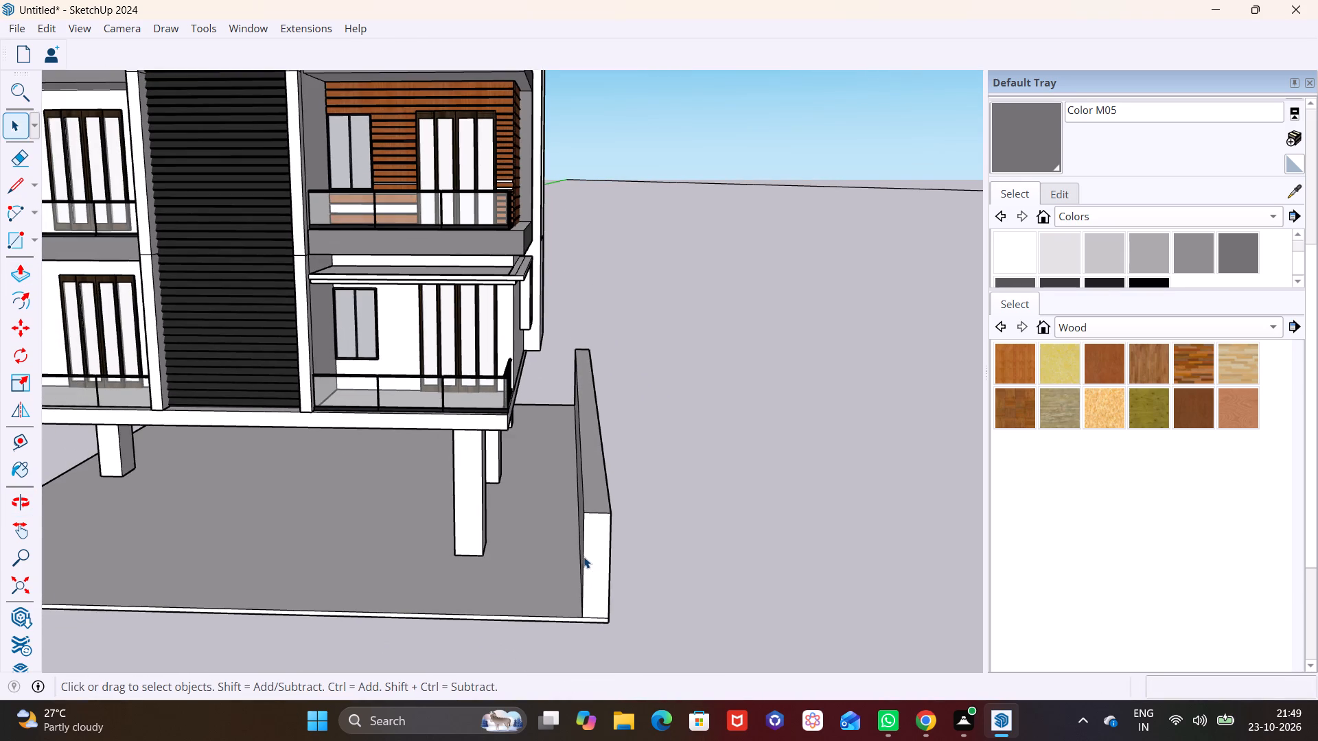
middle_drag(573, 556, 356, 430)
scroll(361, 451, down, 2)
middle_drag(370, 473, 367, 530)
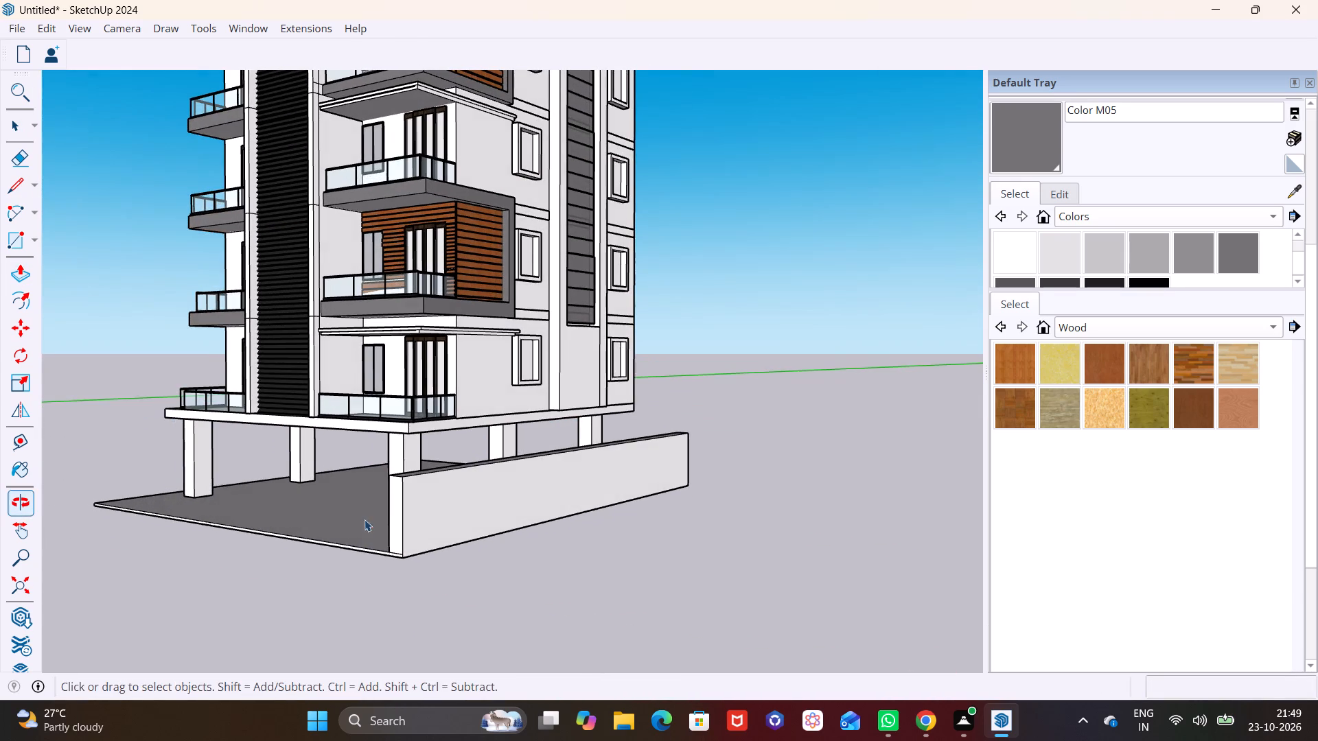
middle_drag(401, 526, 496, 592)
scroll(538, 567, down, 6)
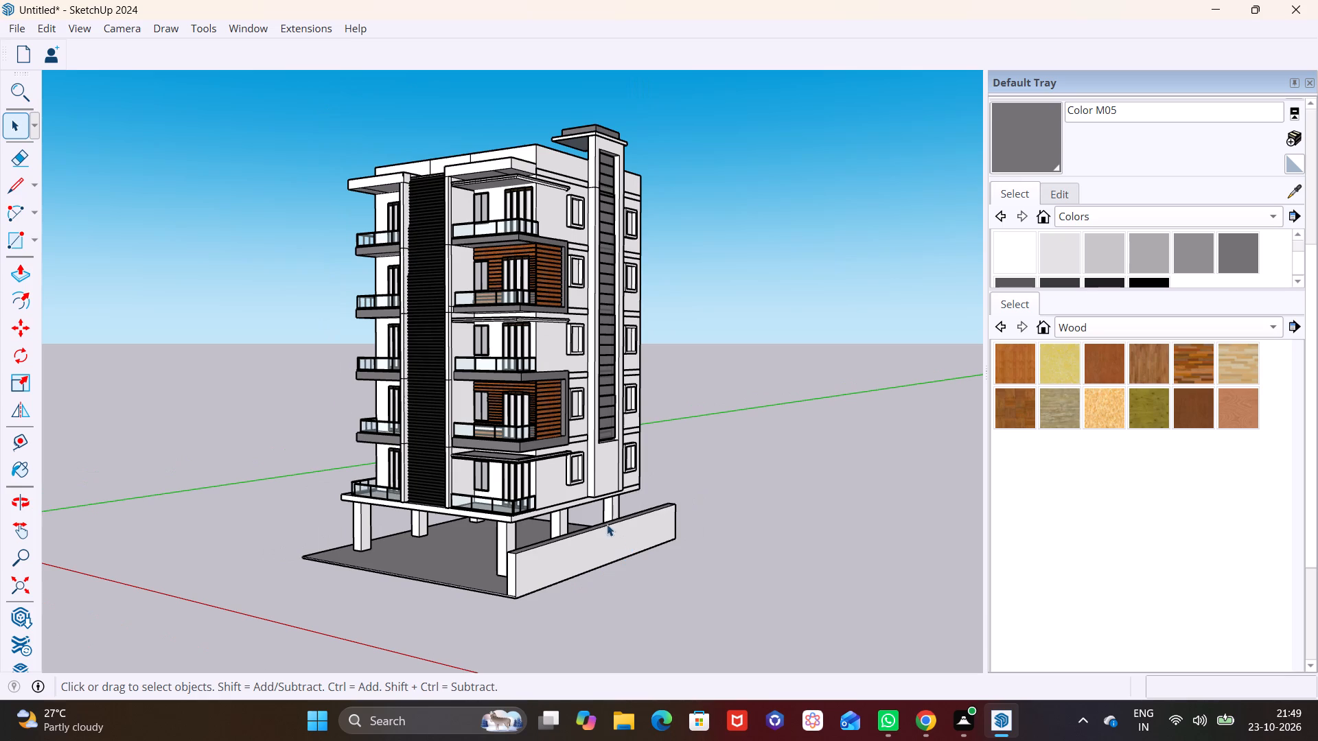
middle_drag(588, 513, 91, 532)
scroll(725, 569, up, 1)
middle_drag(725, 569, 276, 569)
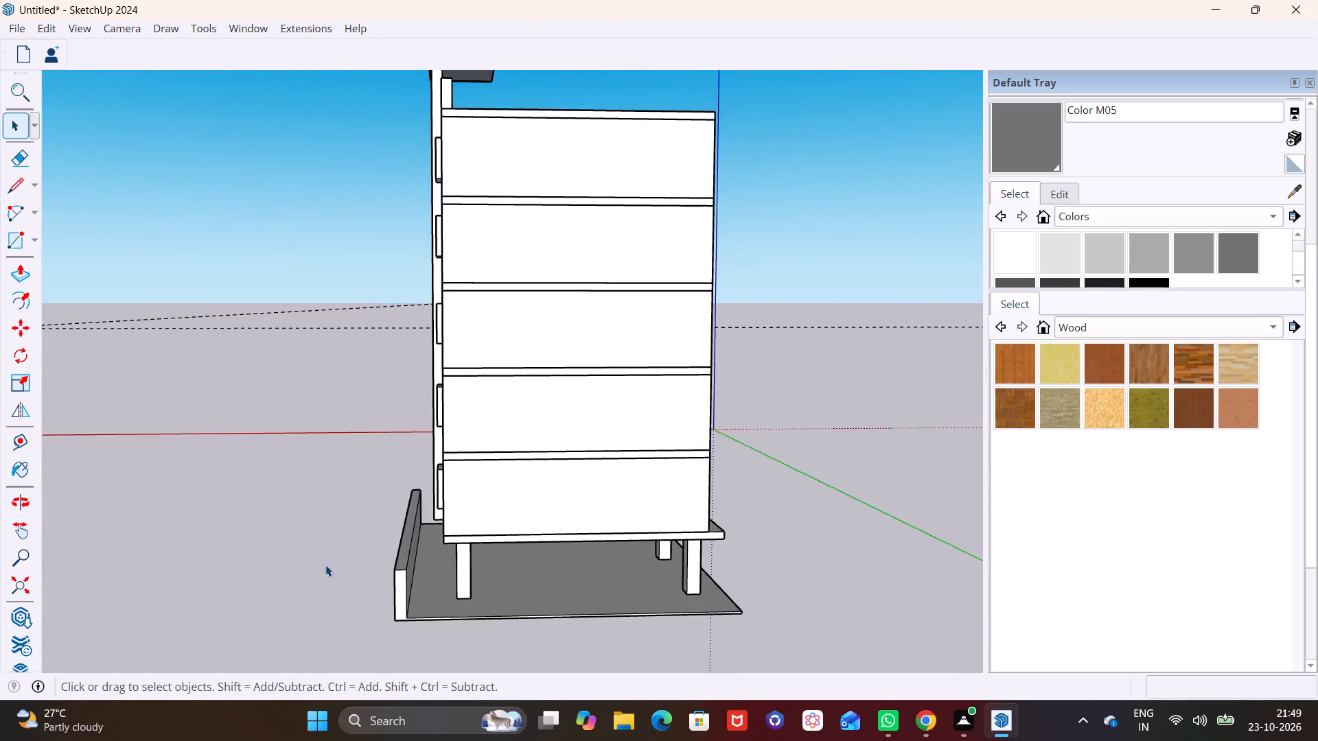
scroll(325, 565, up, 4)
middle_drag(572, 604, 256, 581)
click(15, 191)
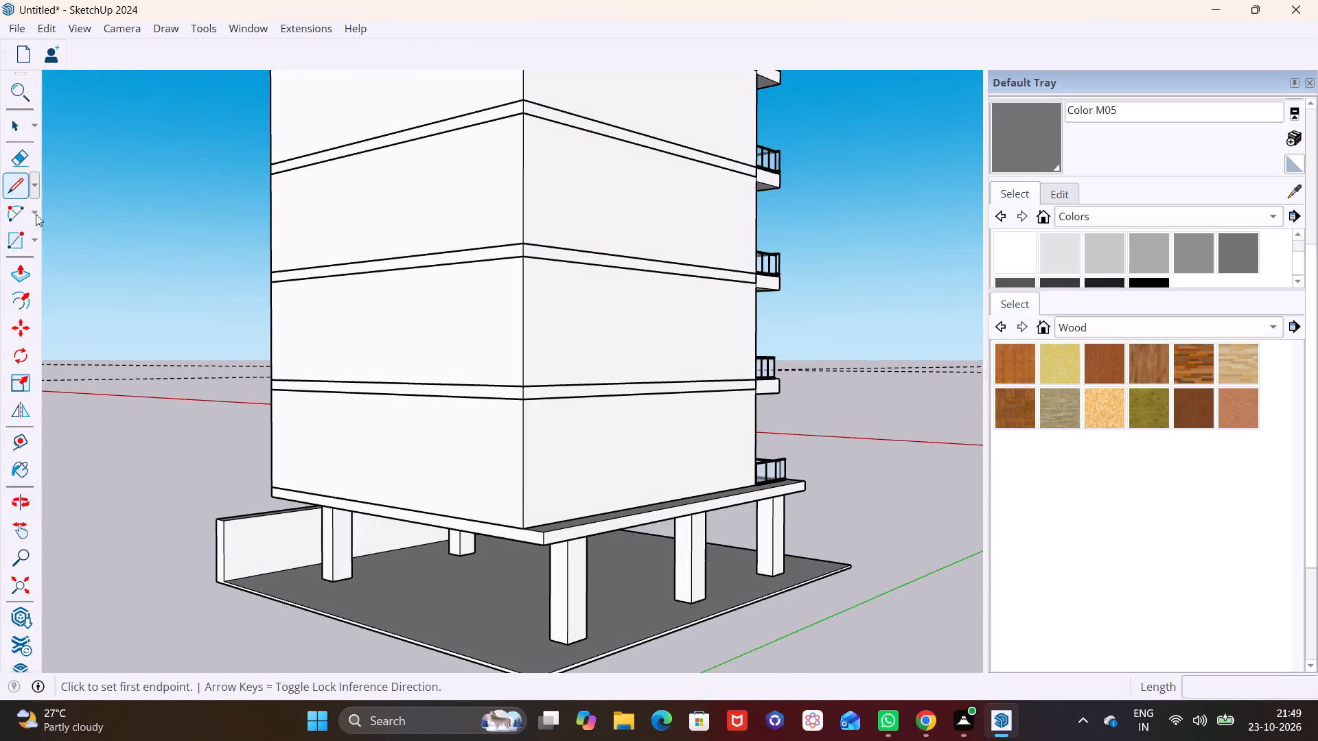
scroll(241, 524, up, 13)
drag(200, 645, 200, 644)
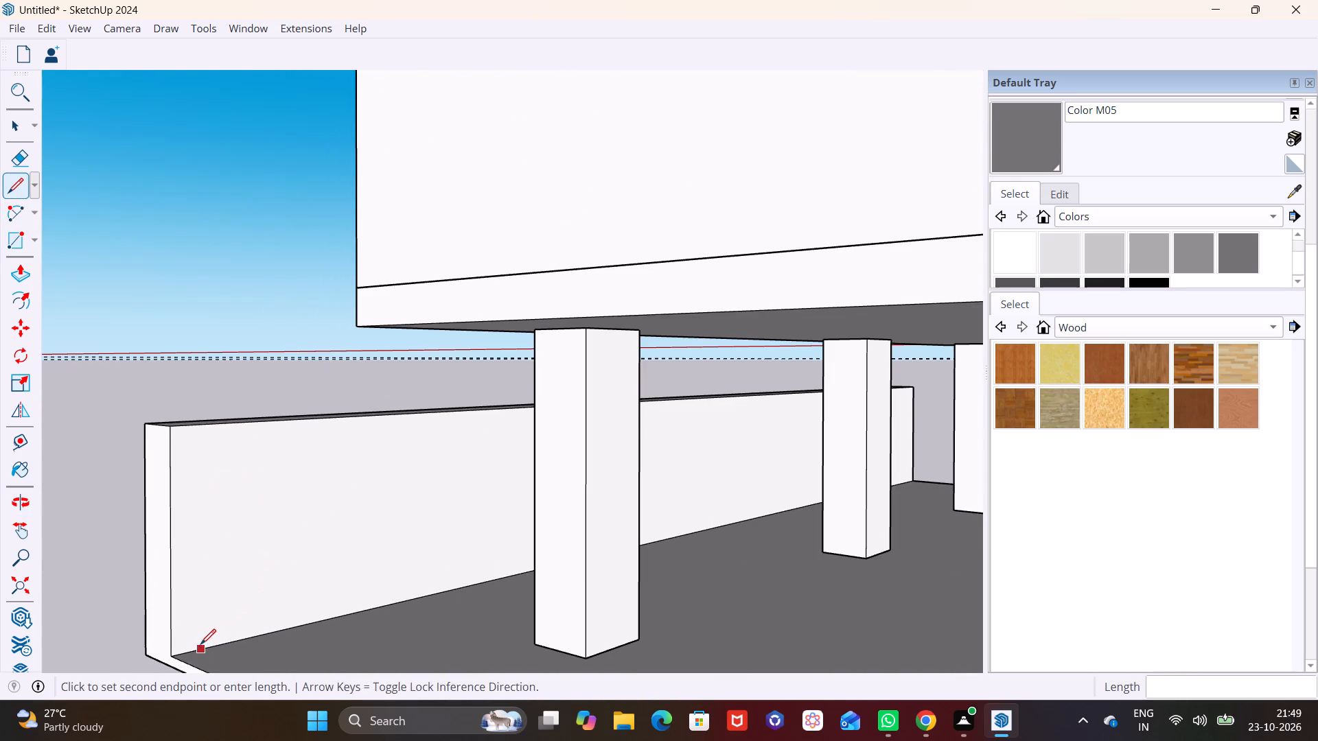
drag(200, 644, 205, 638)
click(197, 422)
key(space)
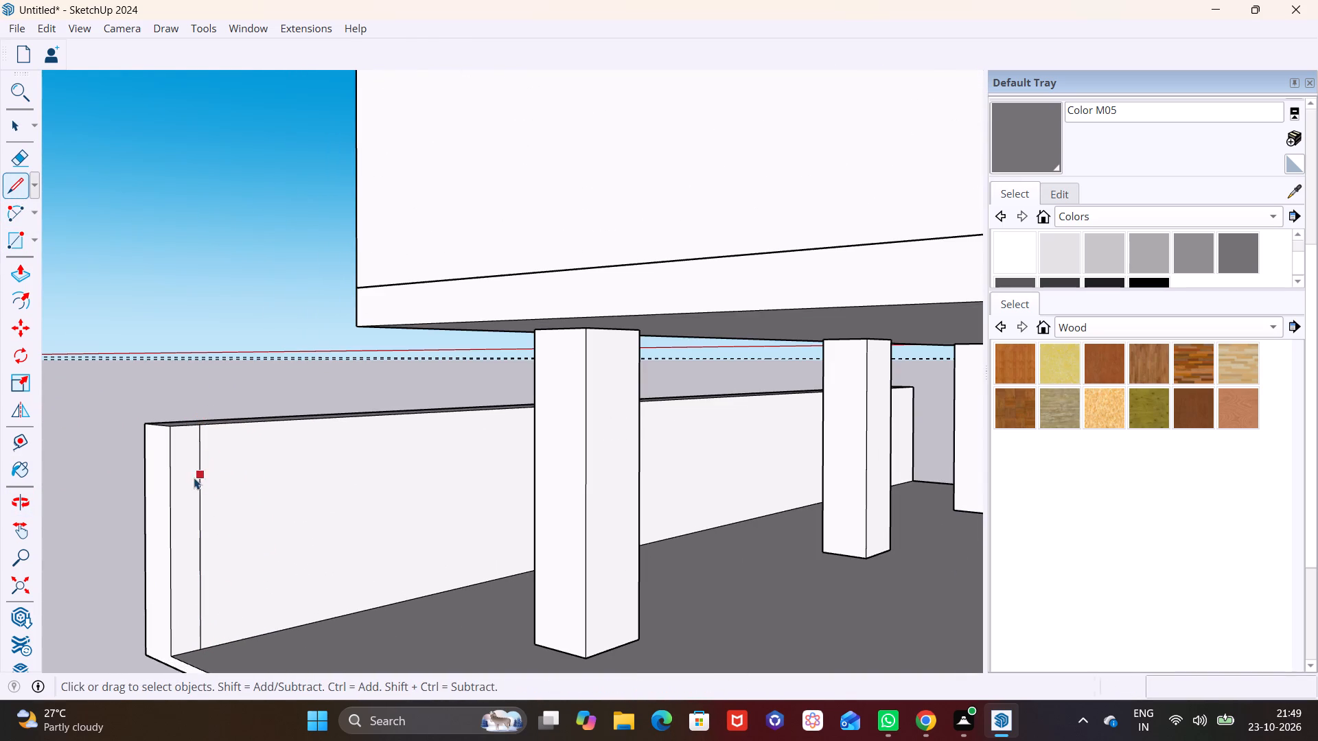
Push/Pull the narrow strip at the wall's rear end about 43' 9" across the slab's rear edge to form the rear wall.
click(193, 478)
scroll(205, 493, down, 7)
shift+middle_drag(458, 642, 419, 511)
click(14, 270)
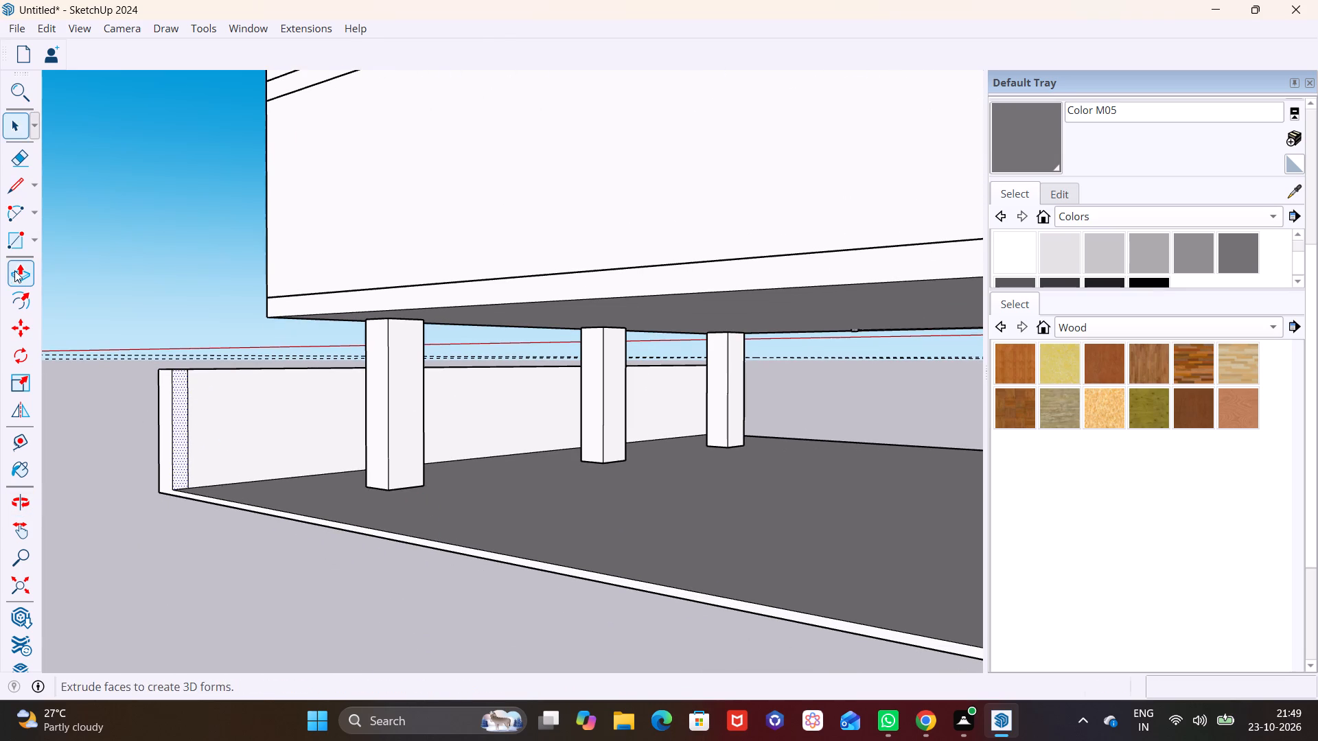
click(183, 418)
scroll(371, 510, down, 5)
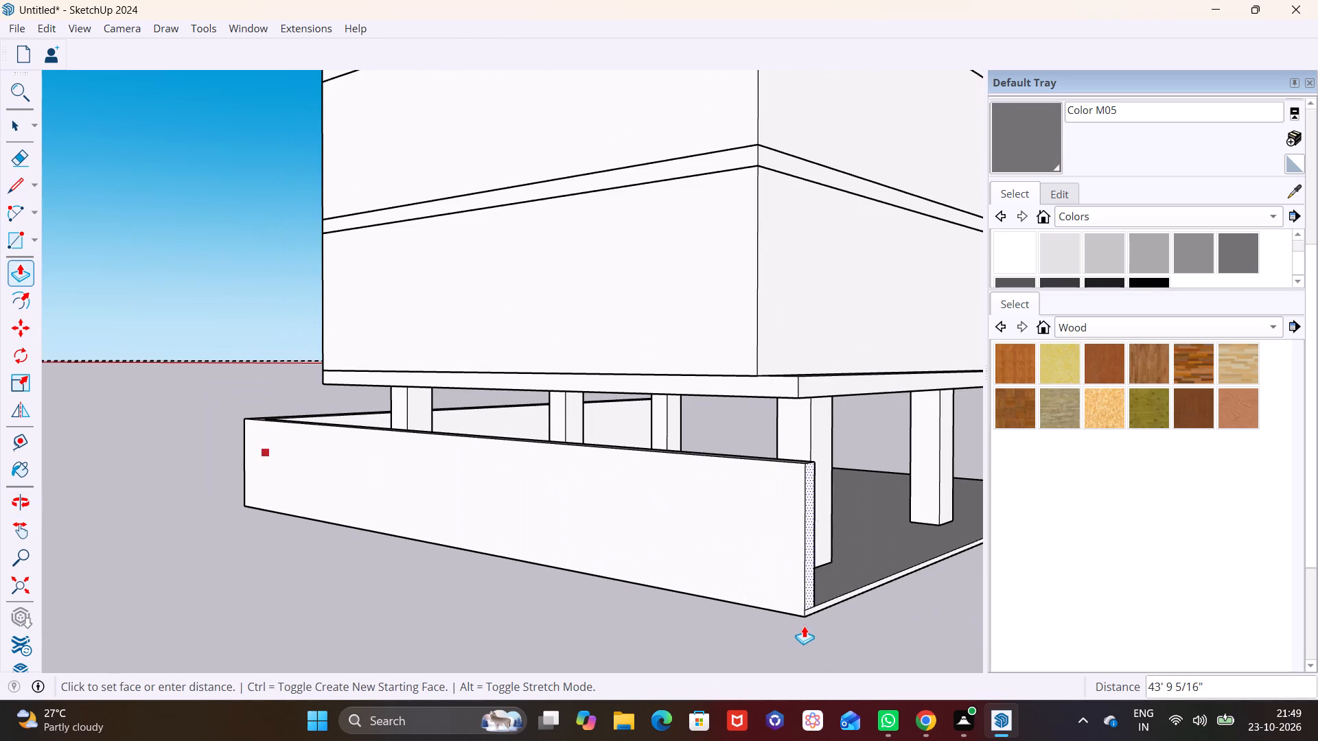
click(804, 614)
Draw a vertical line on the rear wall's inner face near its free end, from slab to wall top.
middle_drag(809, 596, 200, 608)
shift+middle_drag(126, 552, 327, 524)
scroll(246, 470, up, 3)
click(20, 194)
scroll(230, 422, up, 4)
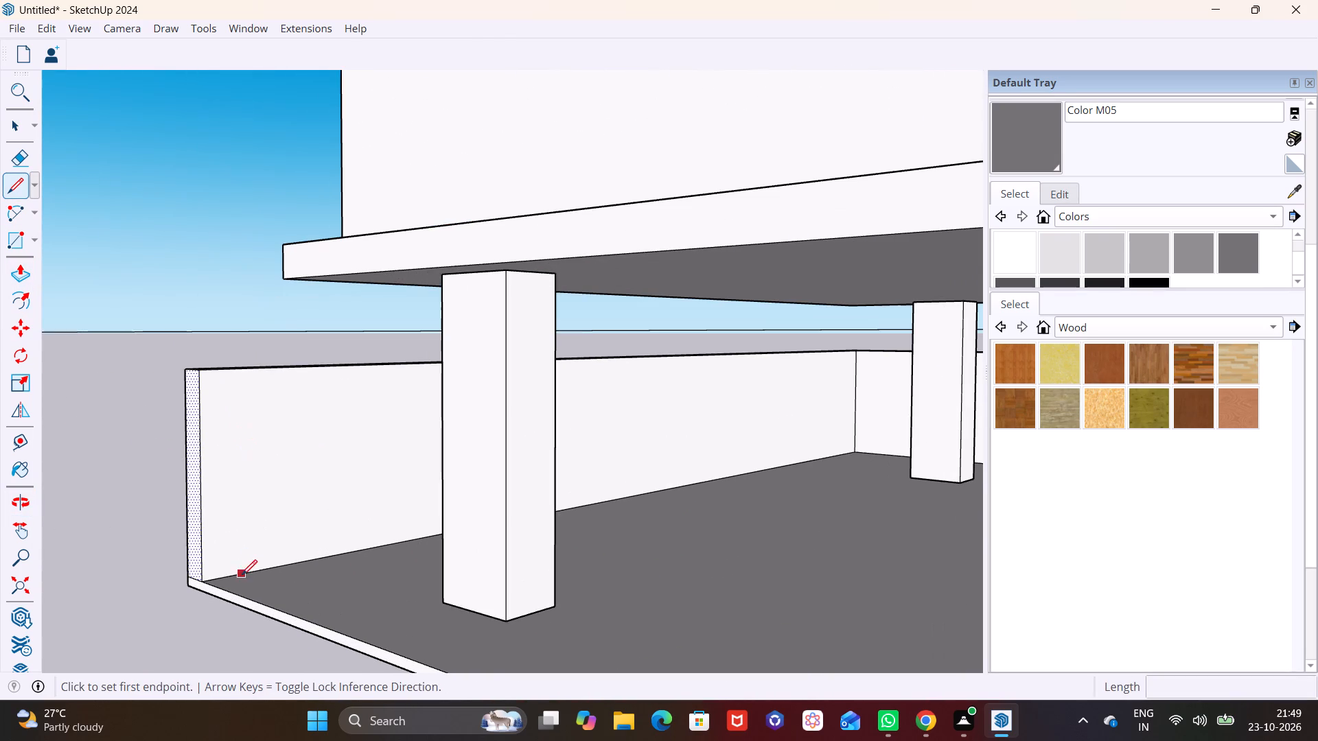
drag(227, 572, 229, 556)
click(220, 371)
key(space)
Push/Pull the narrow strip at the rear wall's free end along the slab's remaining side edge to the front corner.
click(220, 420)
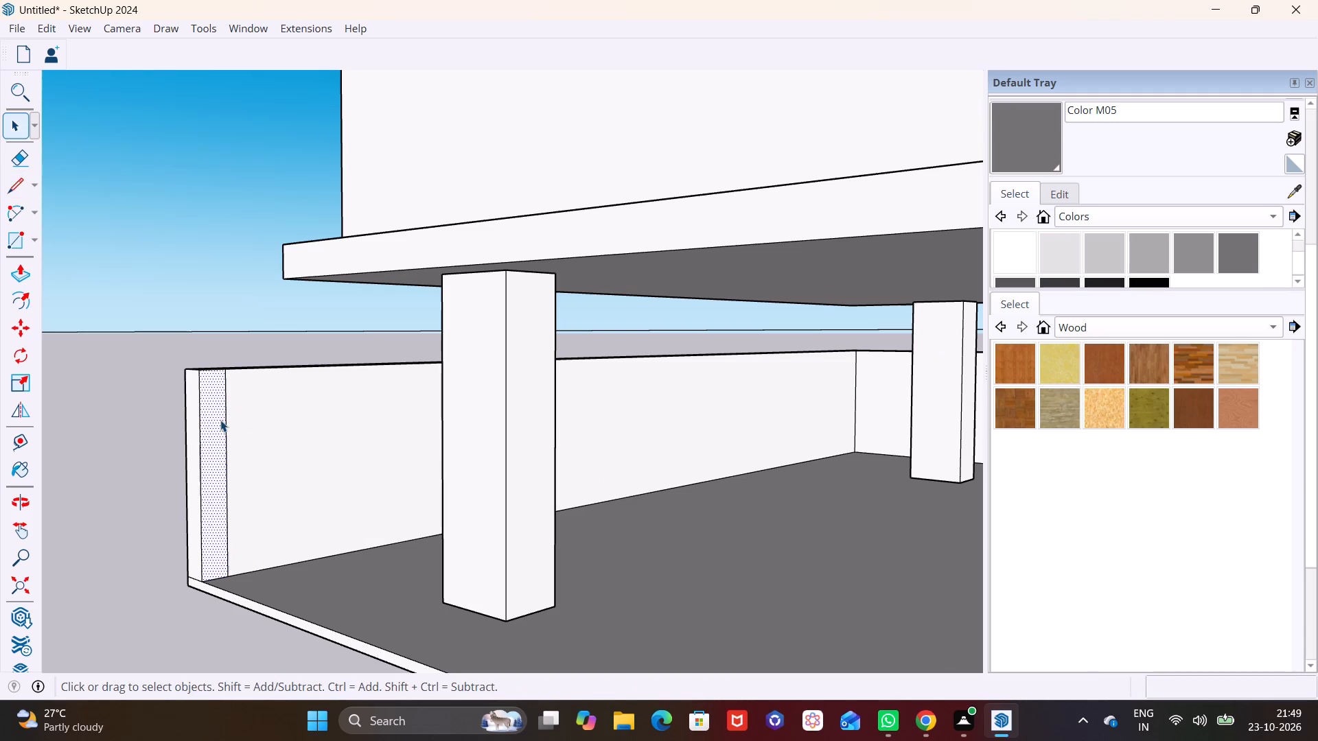
click(7, 269)
click(18, 270)
click(211, 457)
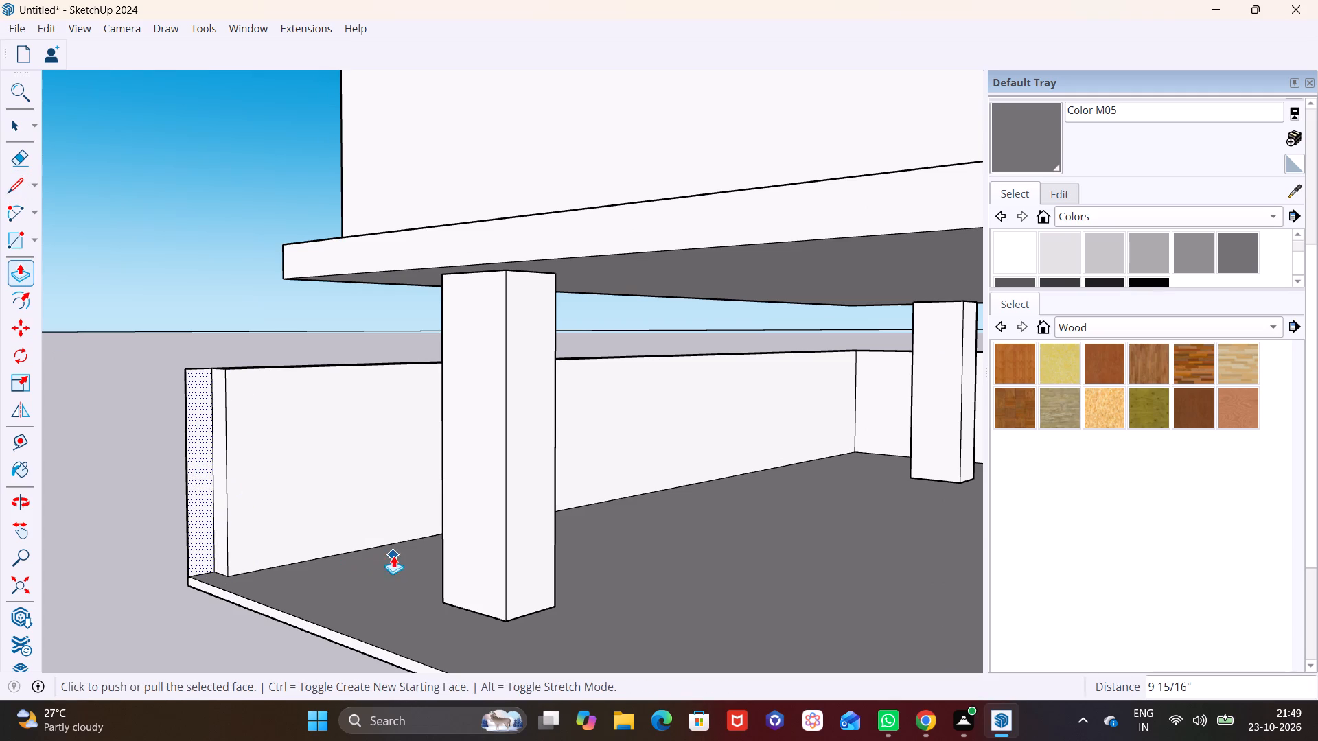
drag(209, 460, 347, 500)
drag(219, 471, 478, 556)
scroll(503, 577, down, 11)
shift+middle_drag(801, 591, 487, 483)
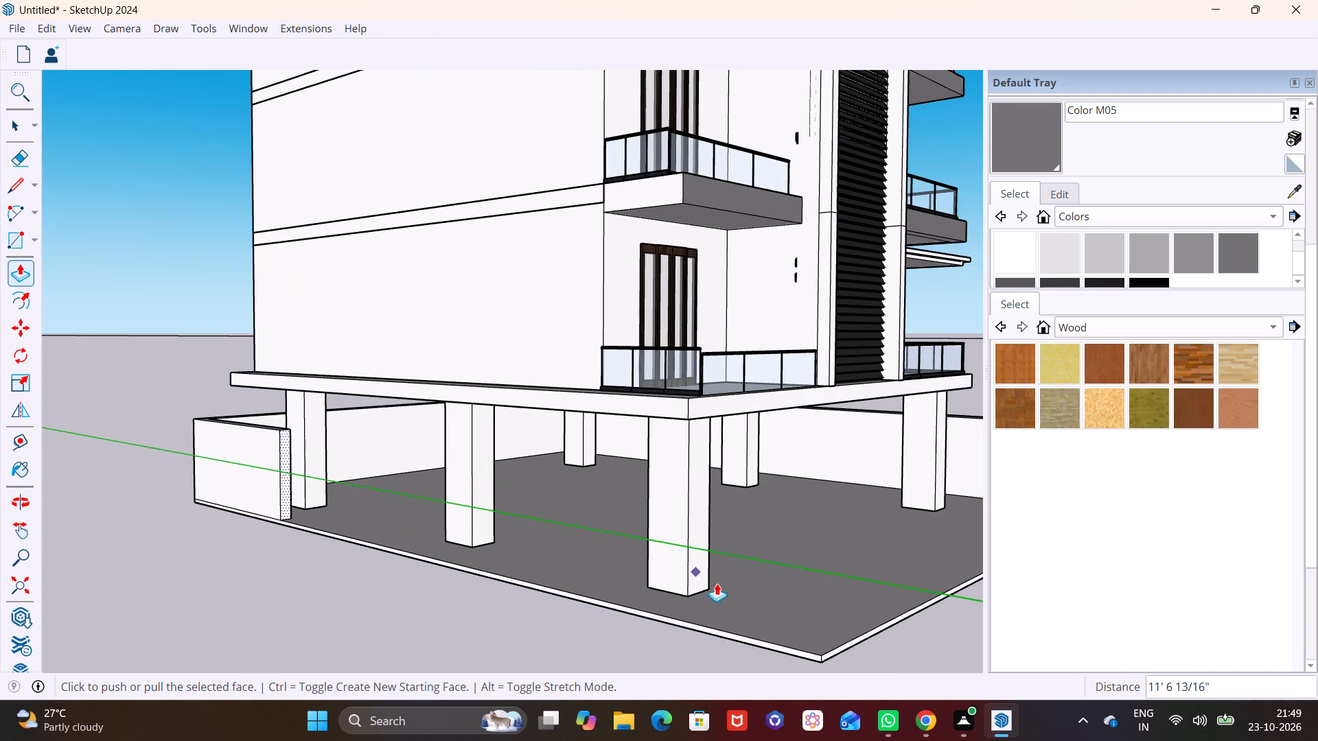
drag(281, 458, 677, 576)
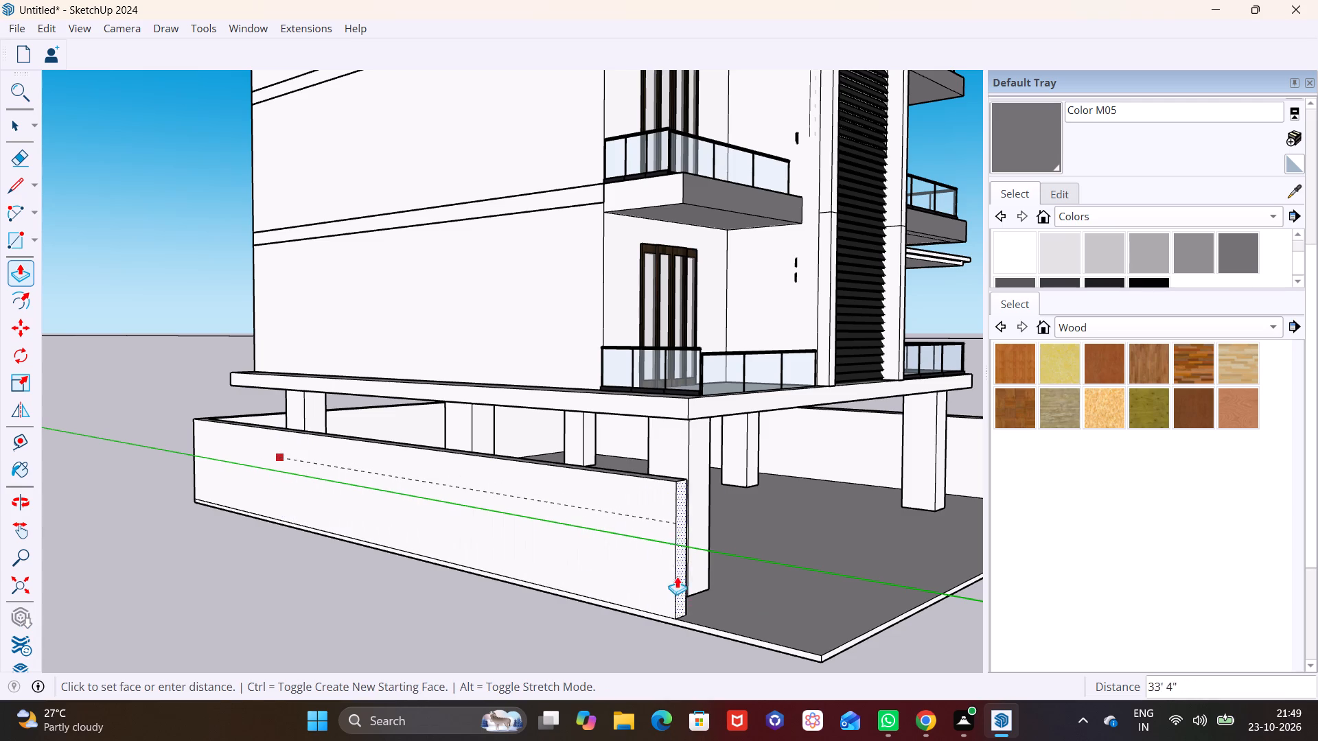
drag(677, 576, 802, 629)
drag(812, 624, 833, 633)
click(833, 644)
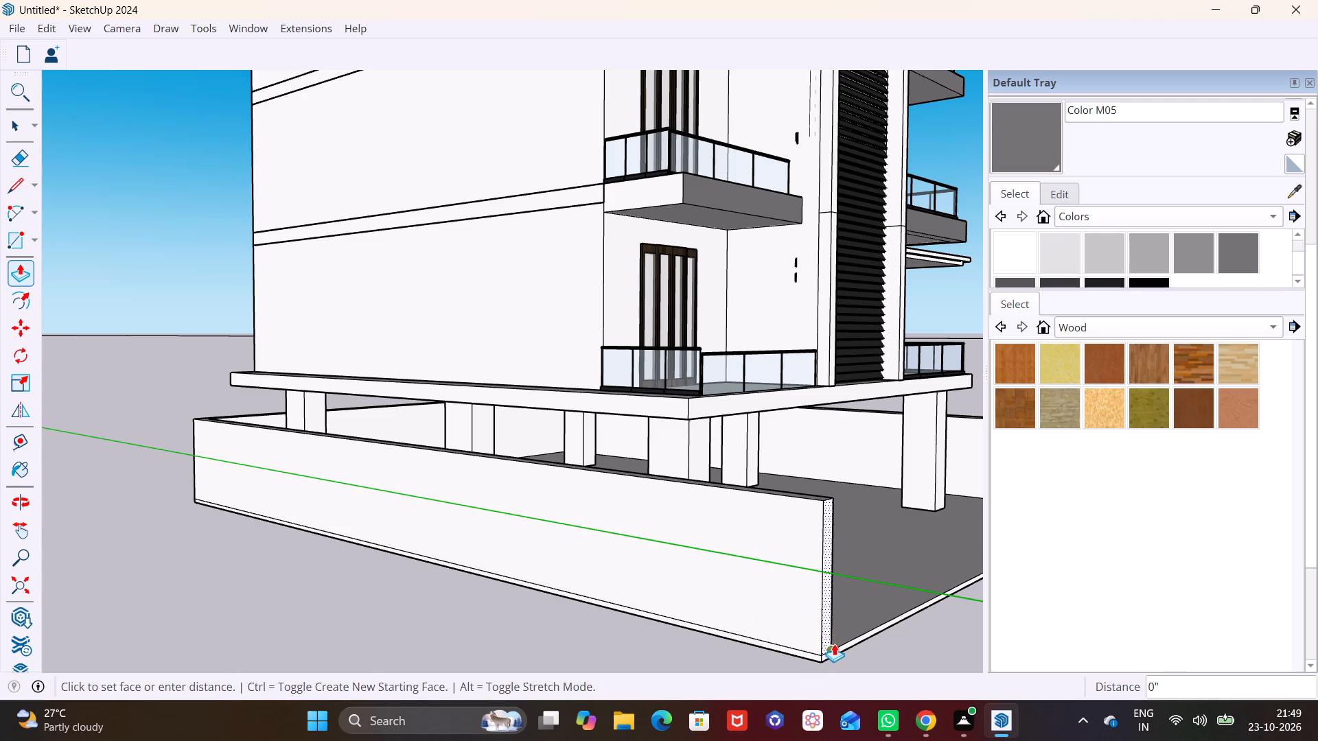
middle_click(823, 602)
click(825, 660)
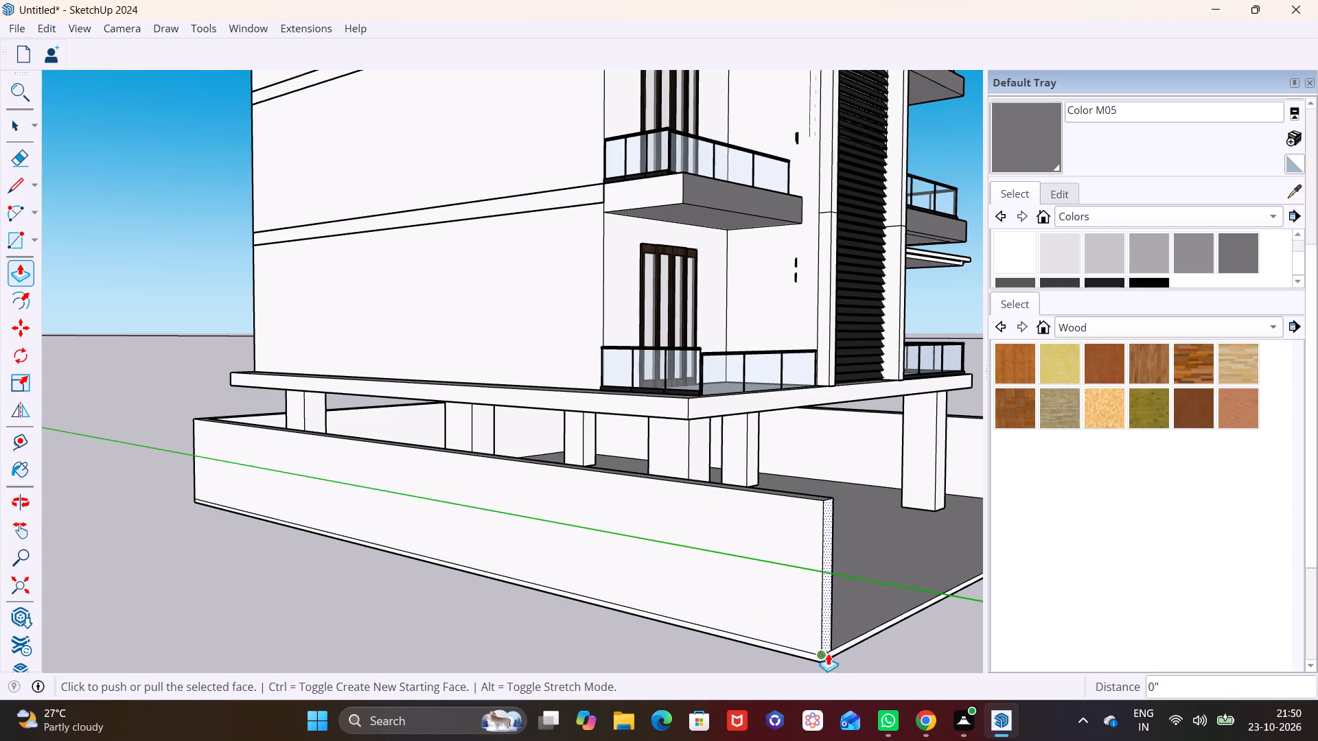
Paint the inner faces of the rear wall and the newly extended side wall with Color M05.
middle_drag(839, 607, 354, 626)
scroll(354, 626, down, 9)
middle_drag(330, 589, 461, 584)
scroll(505, 601, up, 2)
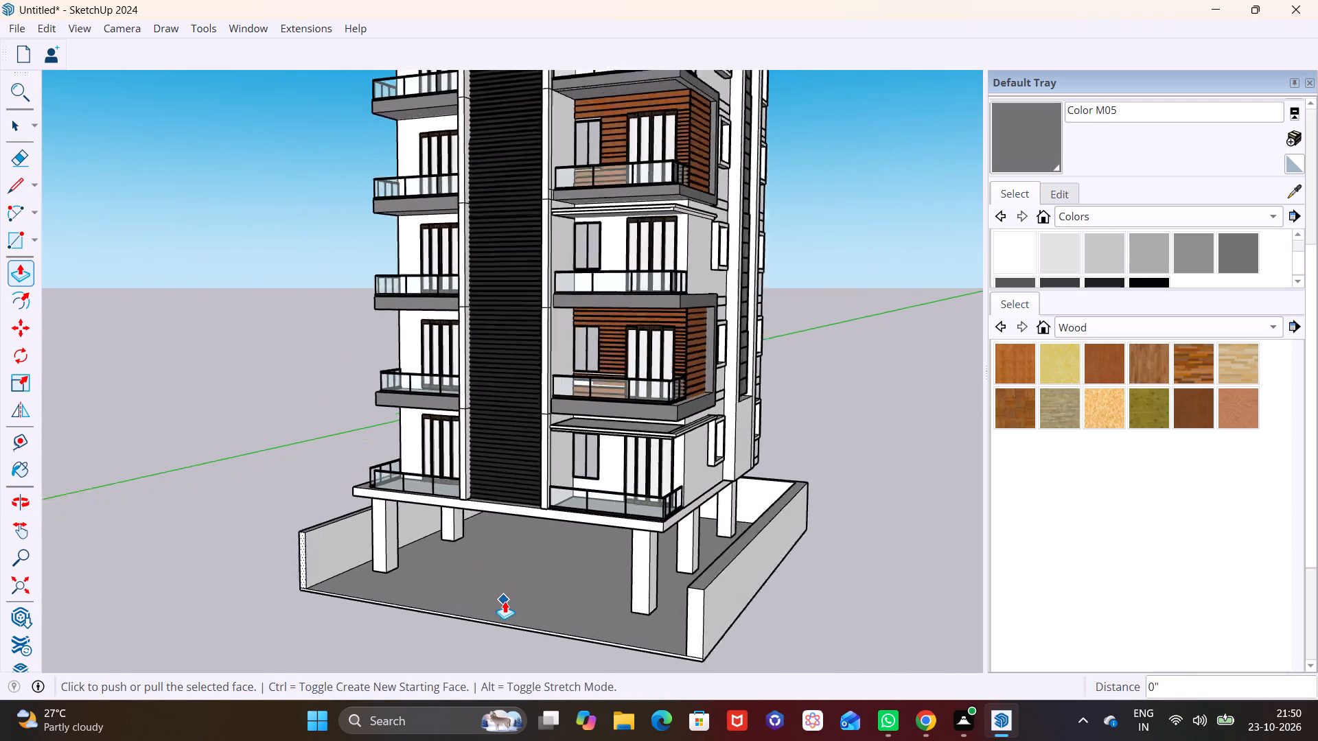
scroll(505, 601, up, 4)
middle_drag(506, 598, 478, 543)
scroll(487, 535, down, 8)
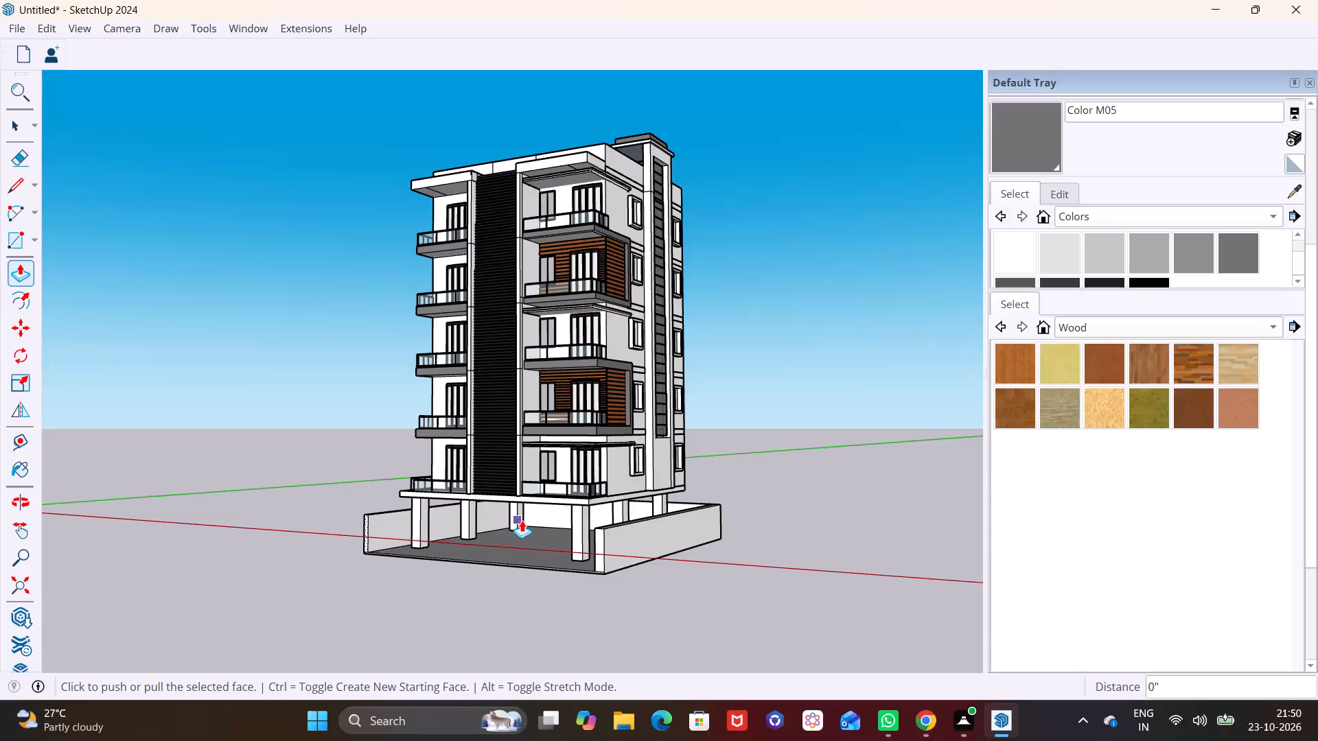
scroll(531, 518, up, 7)
key(space)
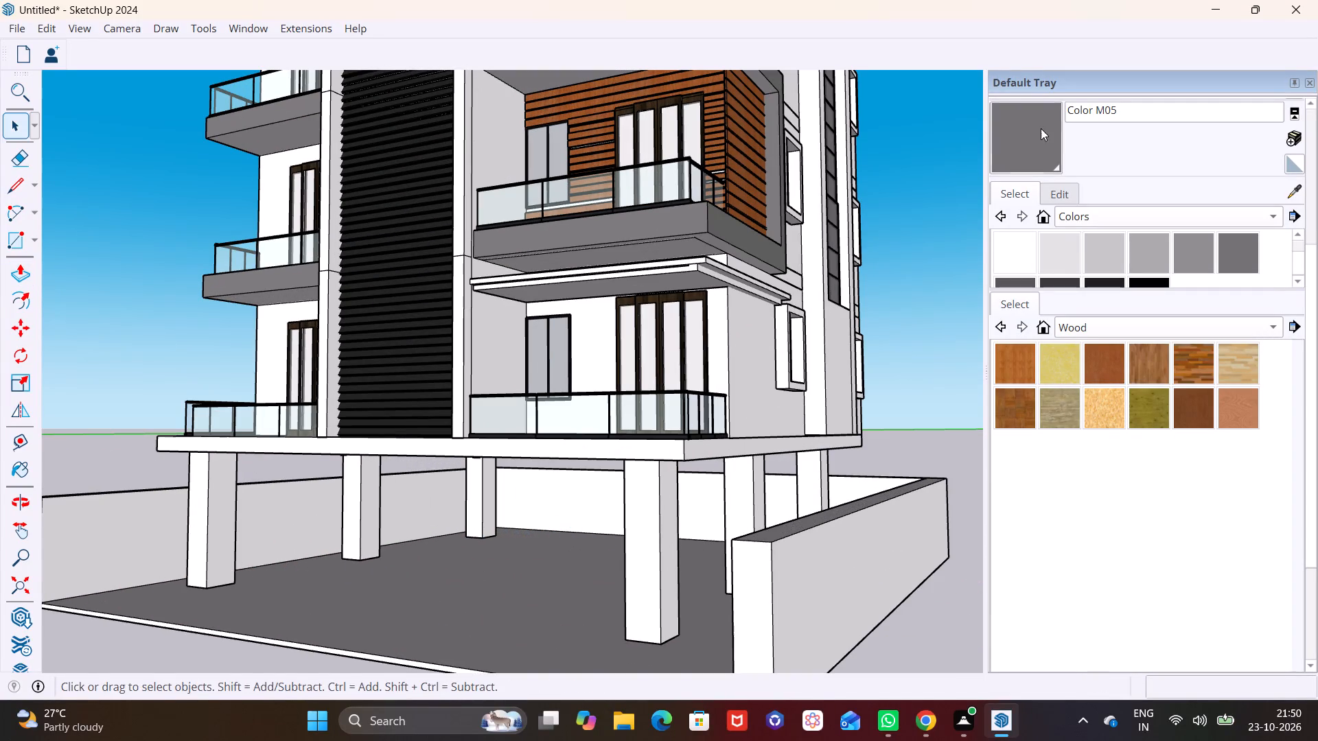
click(1041, 128)
click(705, 506)
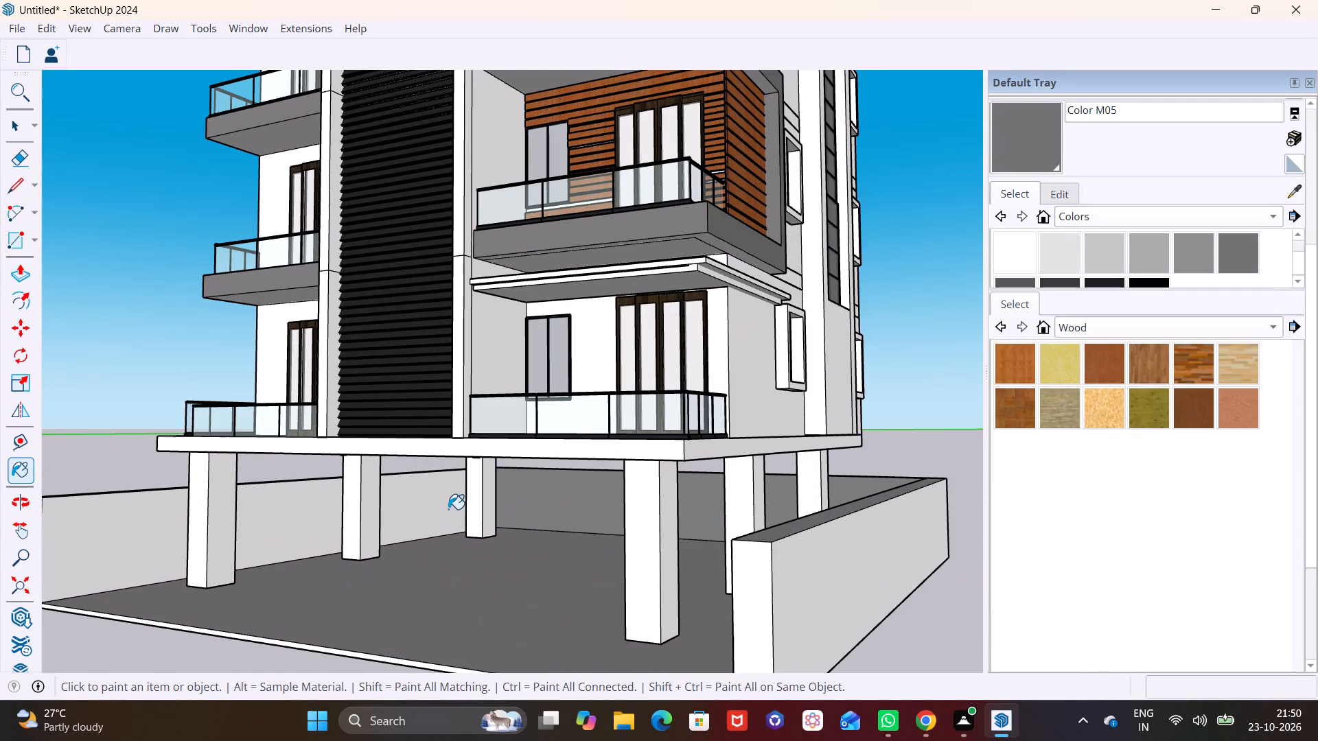
click(448, 509)
scroll(431, 524, down, 7)
scroll(424, 543, up, 1)
middle_drag(423, 558, 431, 600)
scroll(423, 568, down, 1)
scroll(439, 573, up, 5)
middle_drag(502, 572, 577, 569)
scroll(579, 569, up, 3)
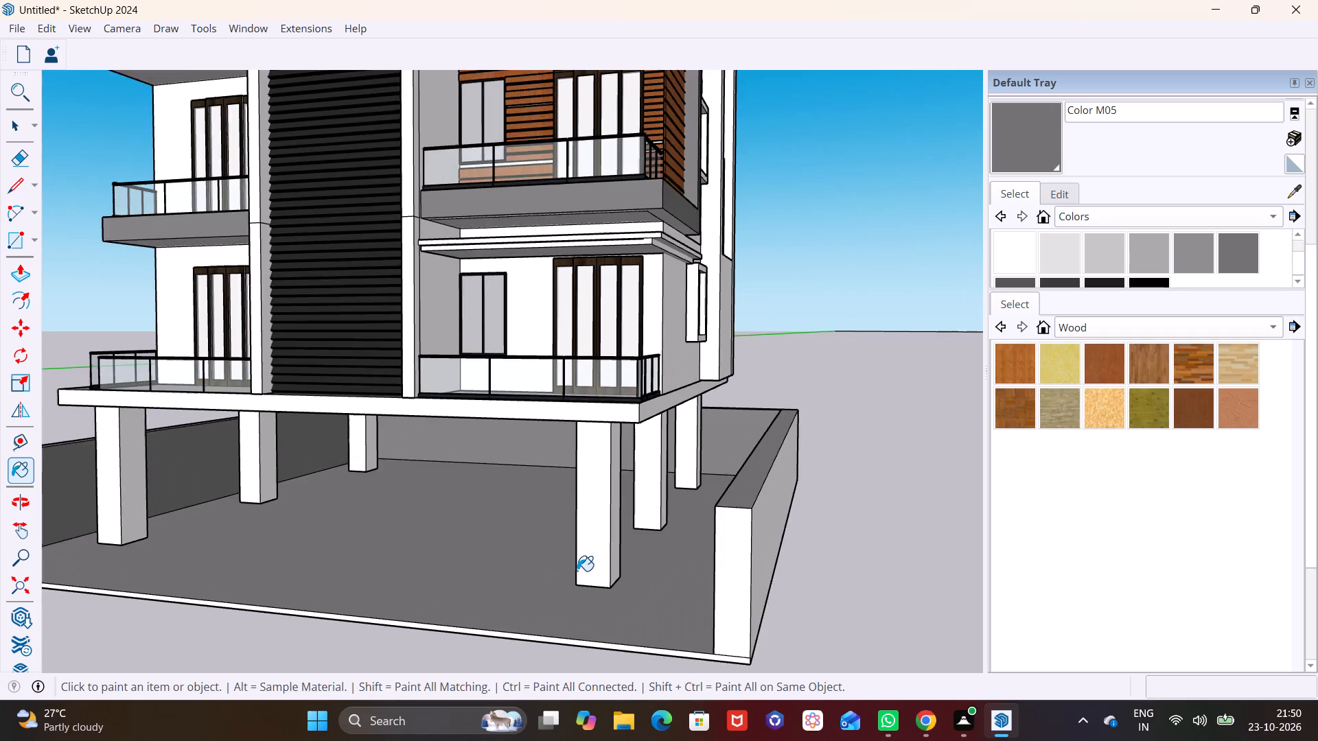
Draw a vertical line about 6' 4" long on the side wall's inner face near its front end, from slab to wall top.
scroll(577, 571, up, 2)
middle_drag(577, 575, 638, 576)
scroll(525, 552, up, 3)
shift+scroll(714, 577, up, 1)
shift+middle_drag(714, 577, 472, 475)
scroll(526, 519, down, 3)
middle_drag(585, 541, 778, 576)
scroll(786, 553, up, 2)
shift+middle_drag(770, 538, 495, 515)
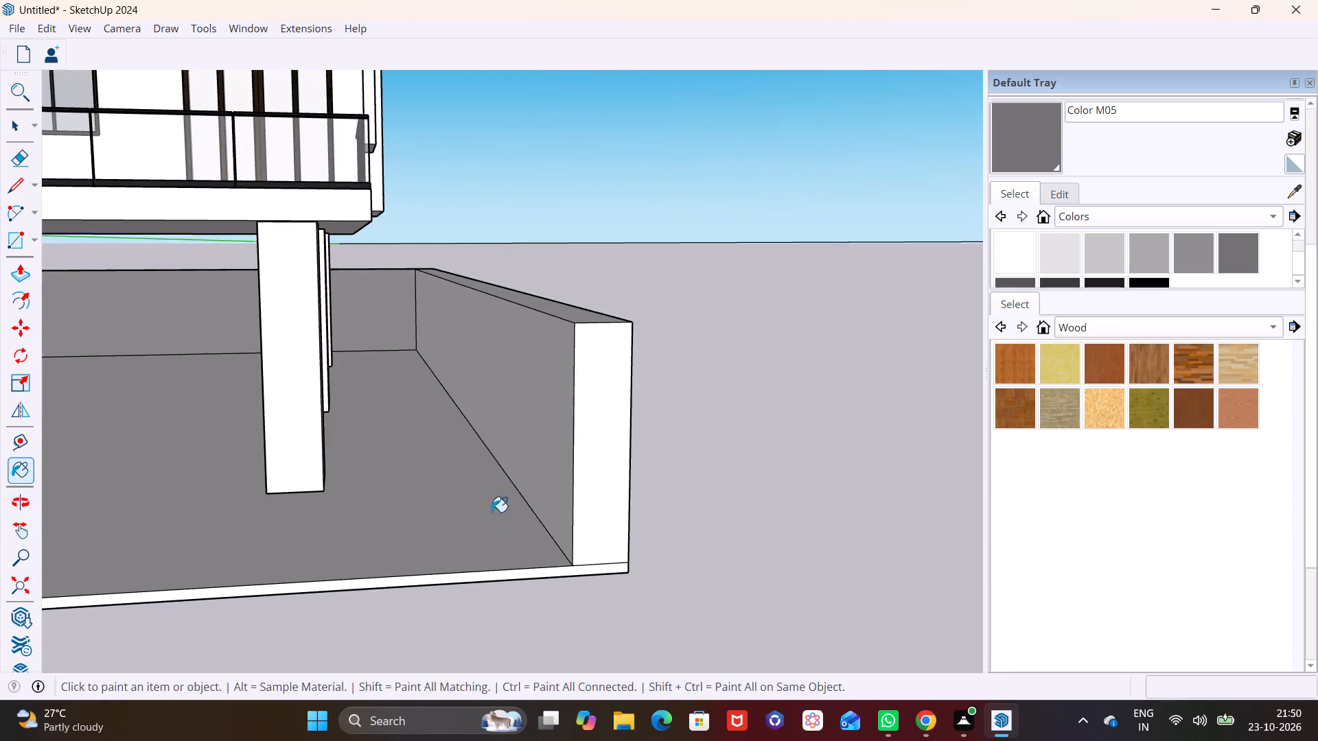
middle_drag(492, 526, 568, 554)
click(25, 191)
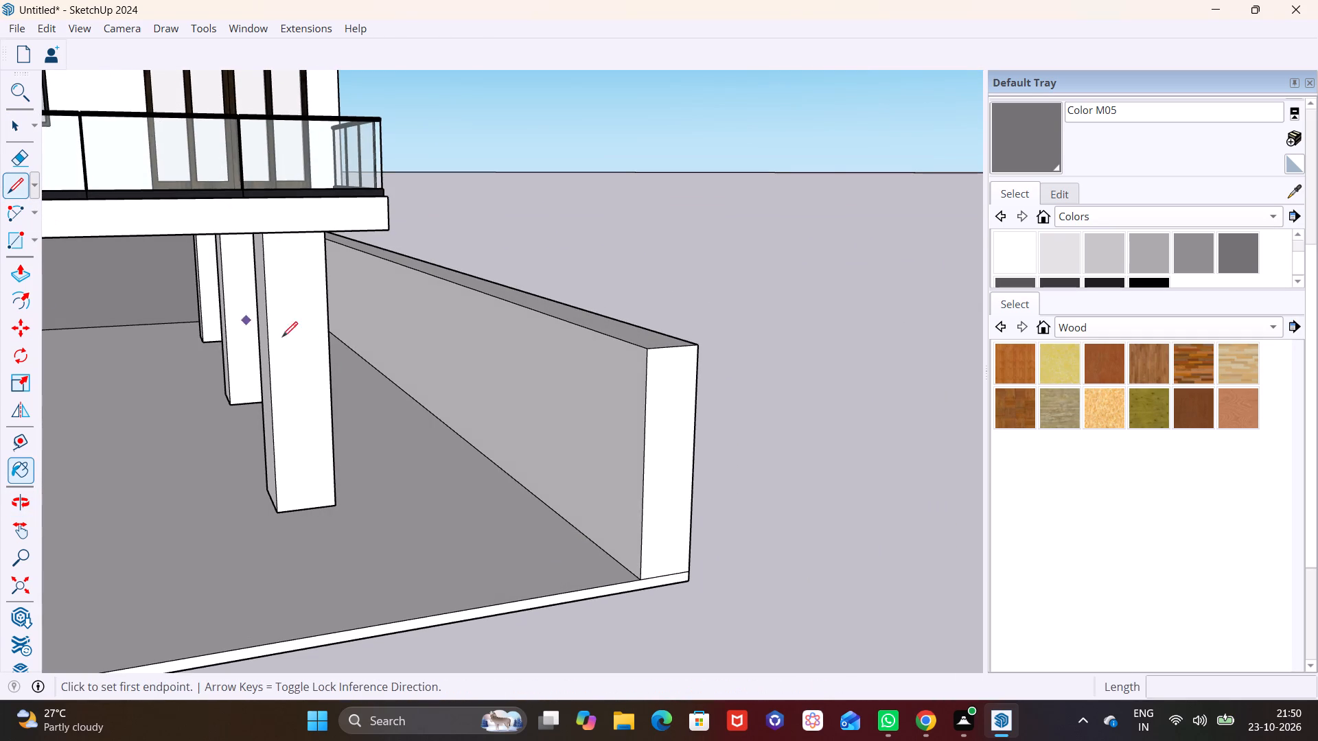
click(602, 543)
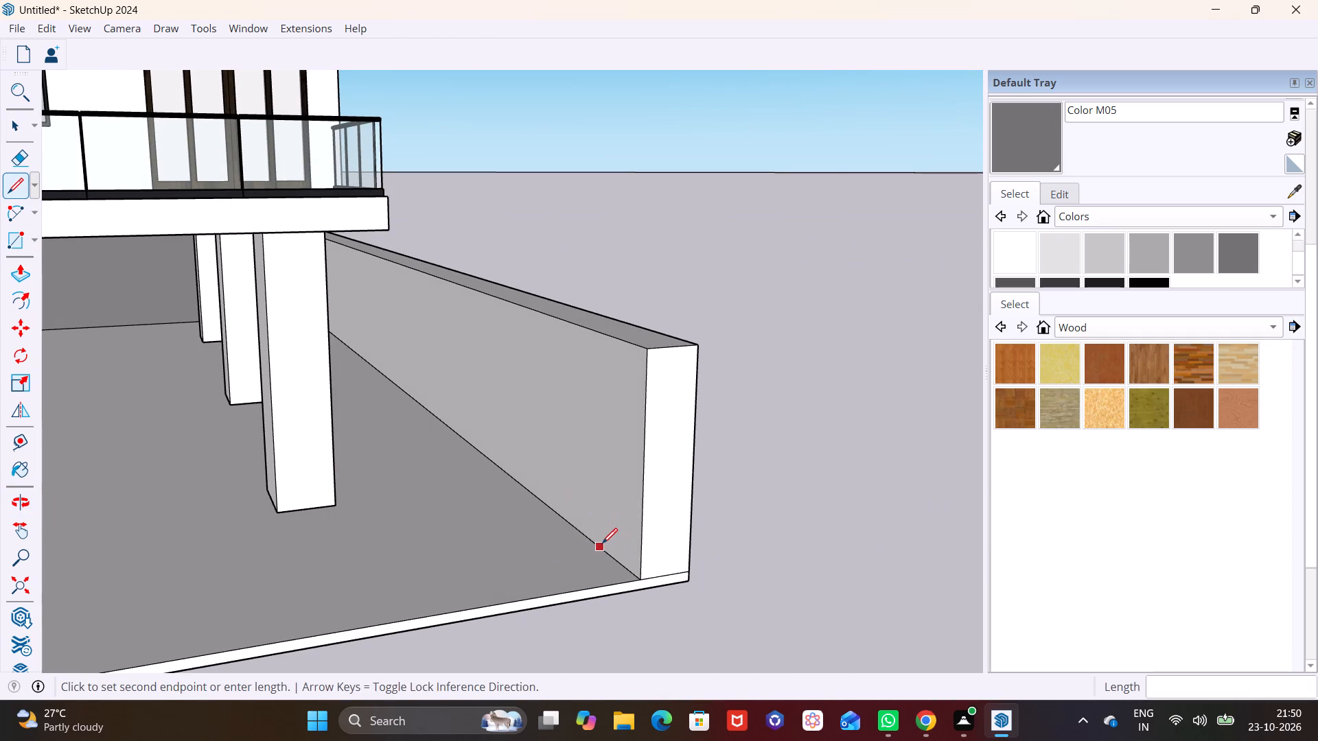
click(610, 341)
key(space)
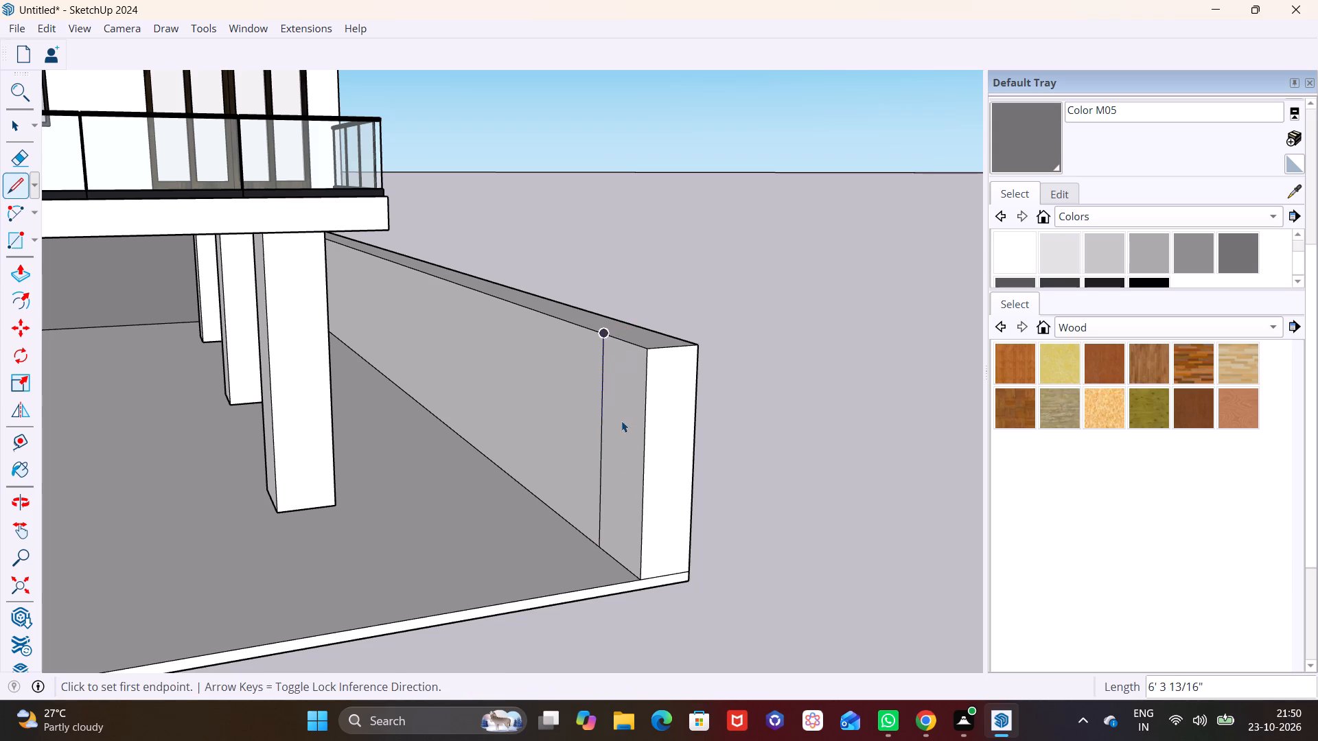
Push/Pull the narrow strip at the side wall's front end about 3' 2" along the slab's front edge to form a return wall.
click(621, 421)
click(10, 270)
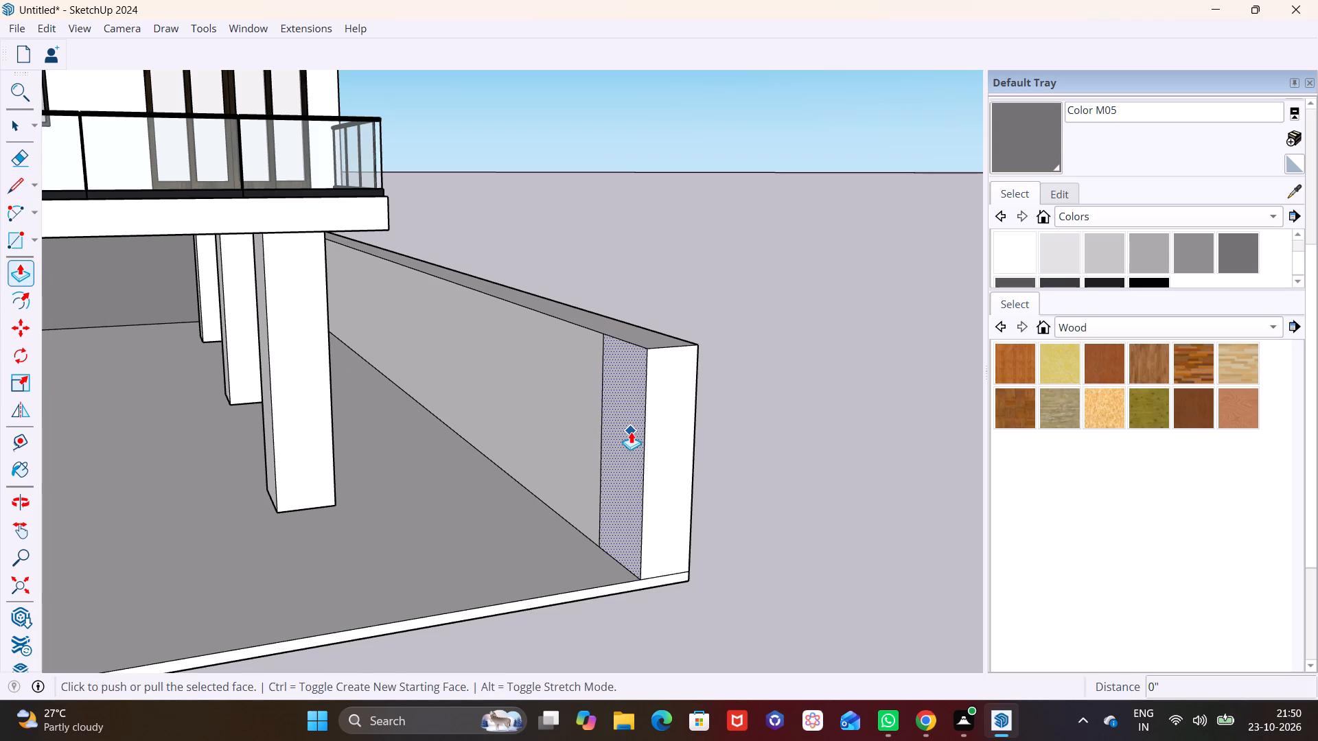
click(631, 432)
click(519, 442)
key(space)
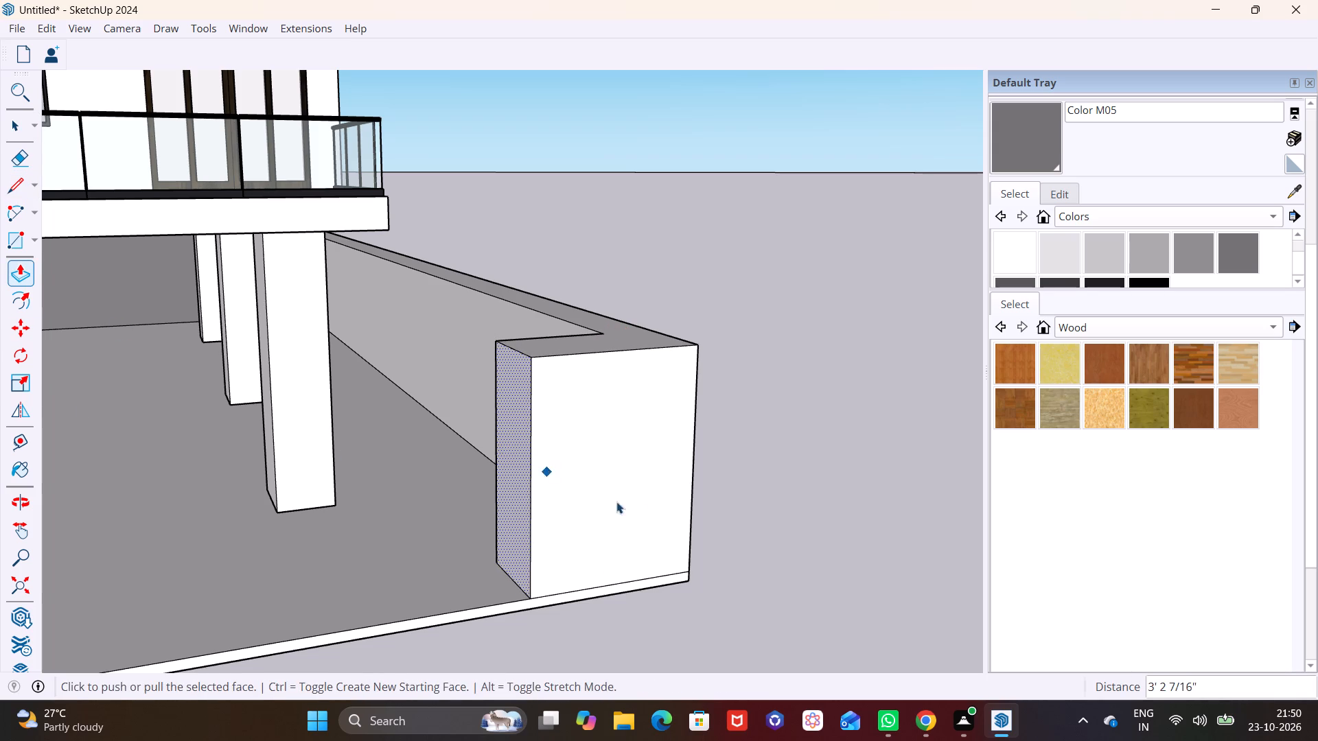
Draw a line about 2' 6" long across the return wall's end face just below its top edge.
middle_drag(621, 514, 372, 517)
scroll(338, 486, down, 5)
middle_drag(380, 540, 398, 471)
shift+middle_drag(398, 471, 738, 602)
shift+scroll(738, 602, down, 1)
scroll(673, 585, up, 2)
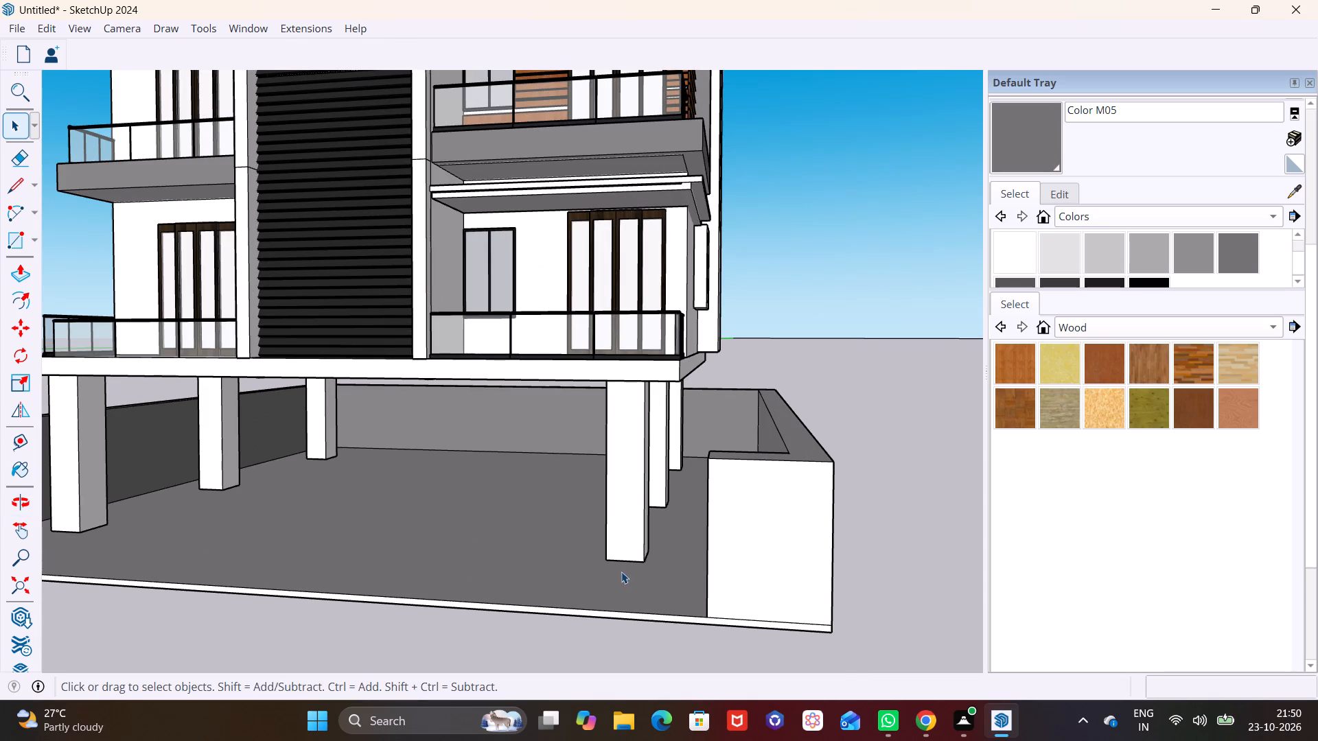
middle_drag(636, 552, 846, 549)
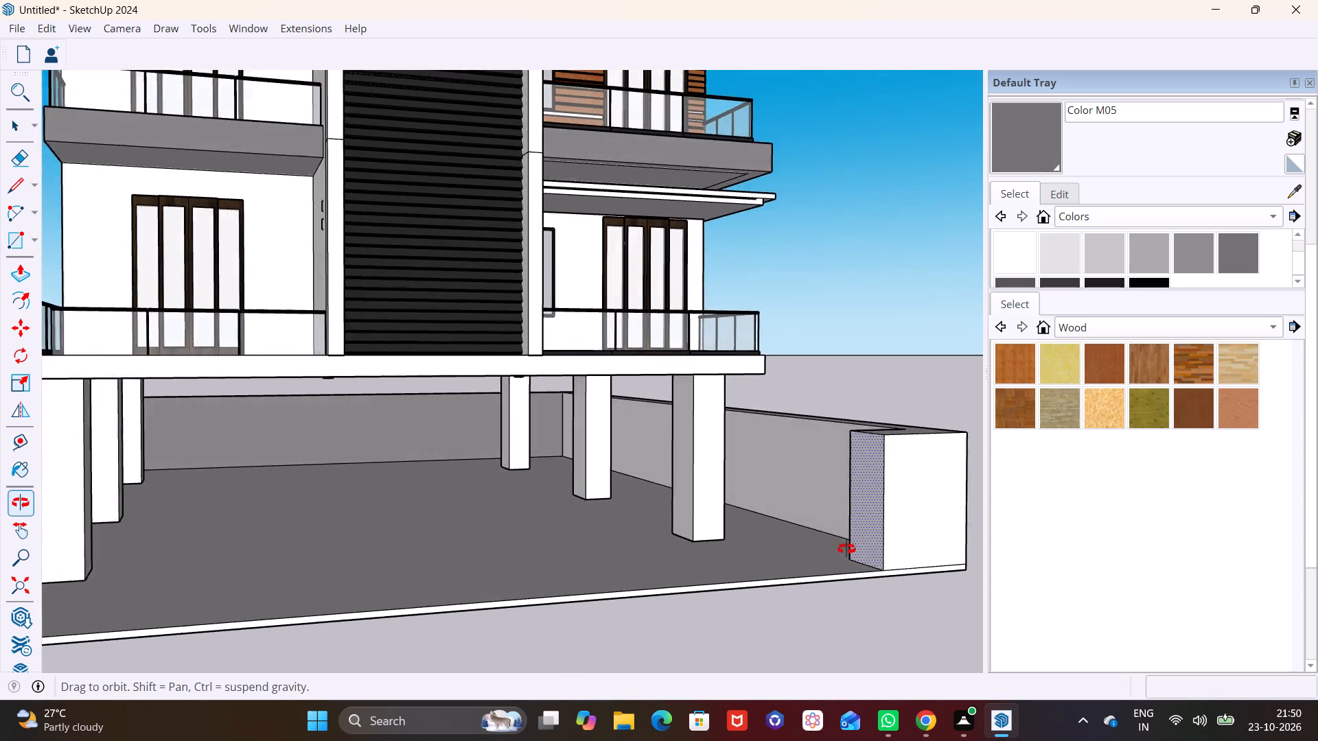
middle_drag(846, 549, 907, 552)
scroll(838, 504, up, 3)
shift+middle_drag(834, 502, 697, 499)
middle_drag(695, 499, 805, 517)
scroll(859, 455, up, 4)
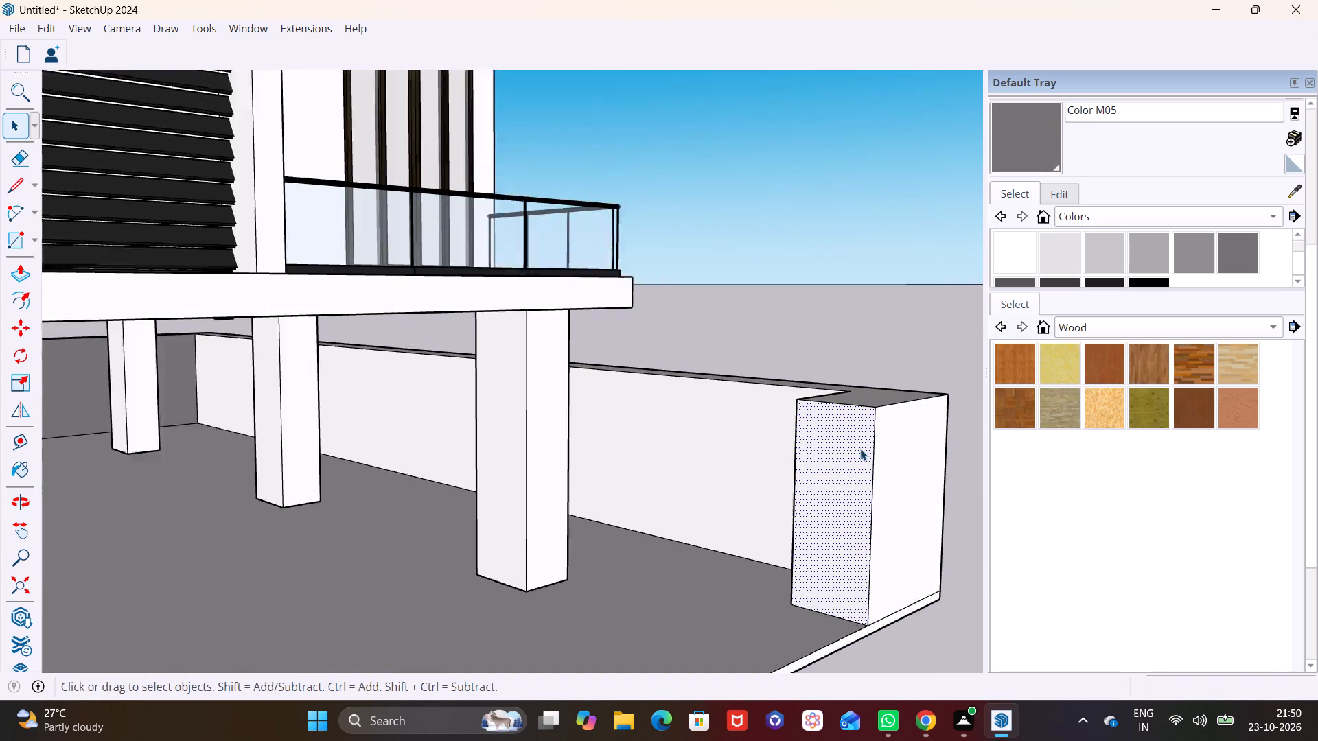
scroll(860, 449, up, 1)
drag(10, 178, 18, 186)
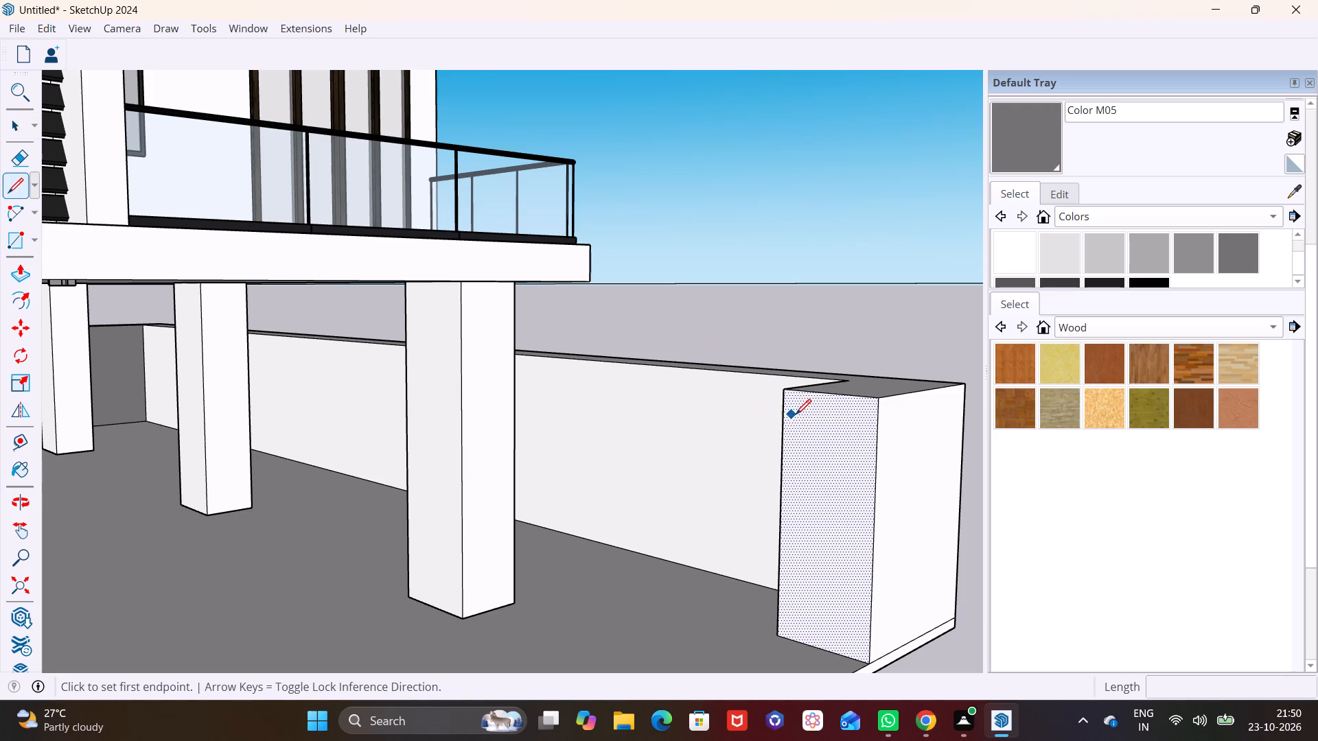
click(786, 414)
click(881, 422)
click(847, 413)
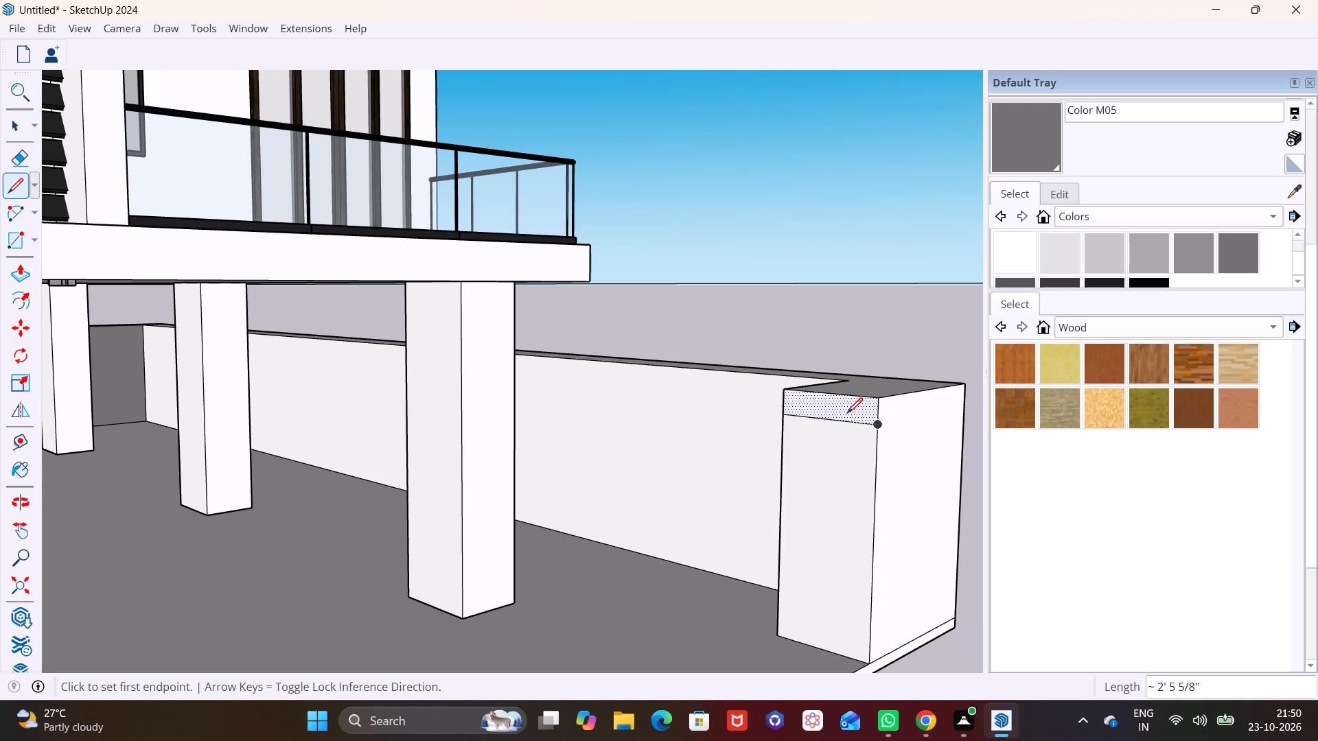
key(space)
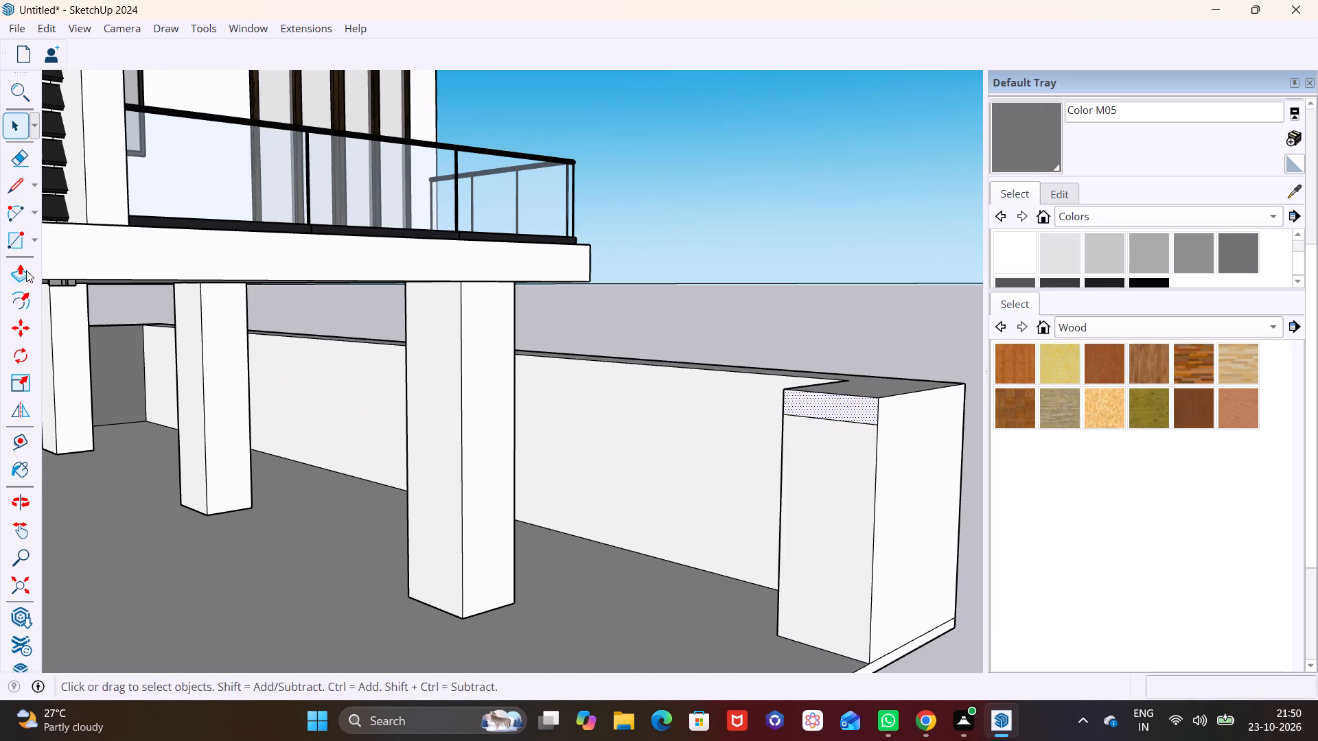
Push/Pull the thin strip at the top of the return wall's end face along the slab's front to form a projecting beam.
click(26, 270)
click(833, 406)
scroll(610, 447, down, 2)
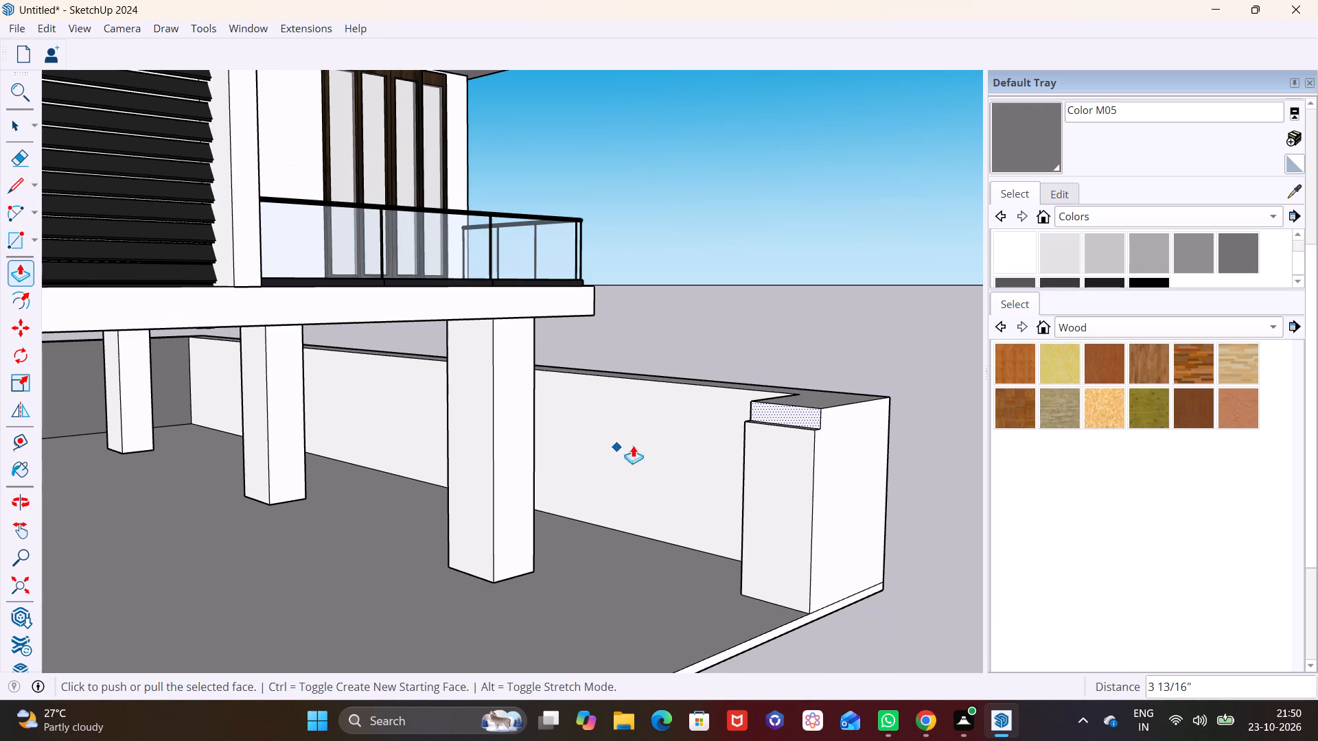
drag(811, 419, 470, 528)
drag(695, 431, 673, 443)
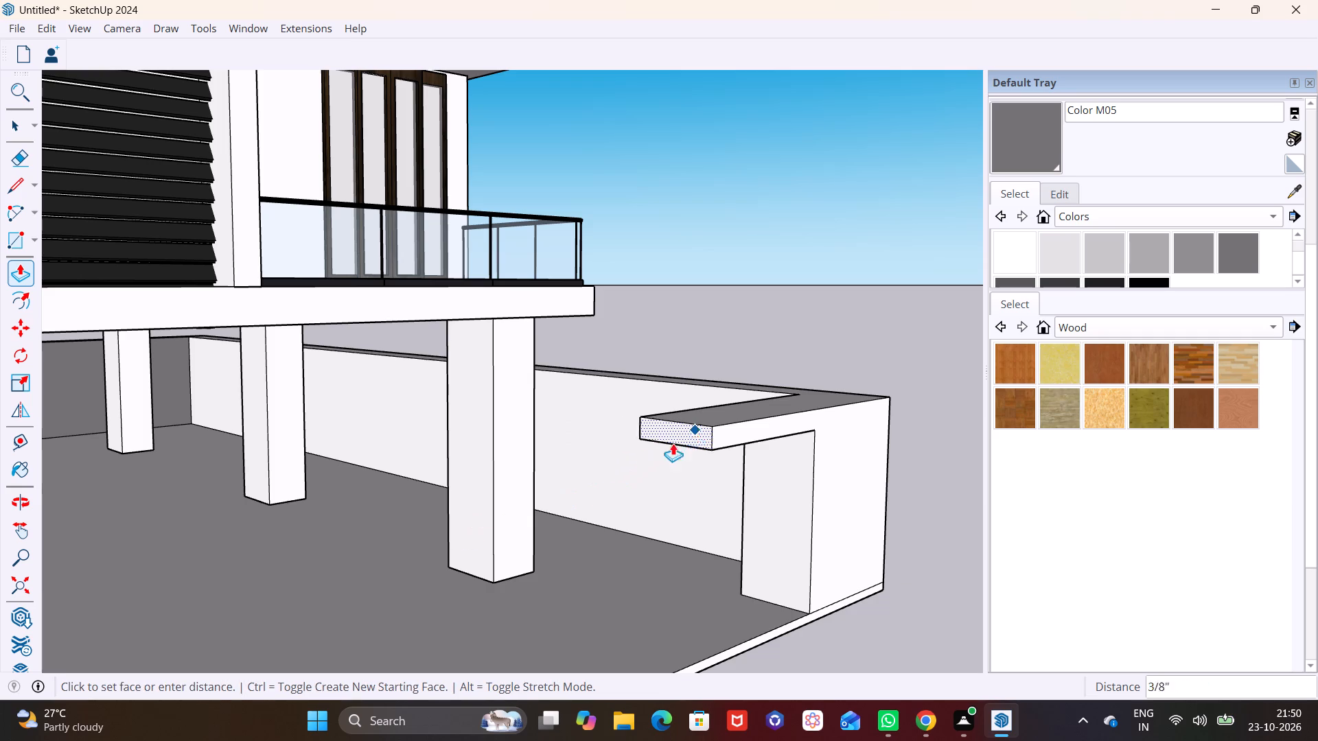
drag(673, 443, 444, 489)
click(439, 494)
middle_drag(472, 510, 226, 495)
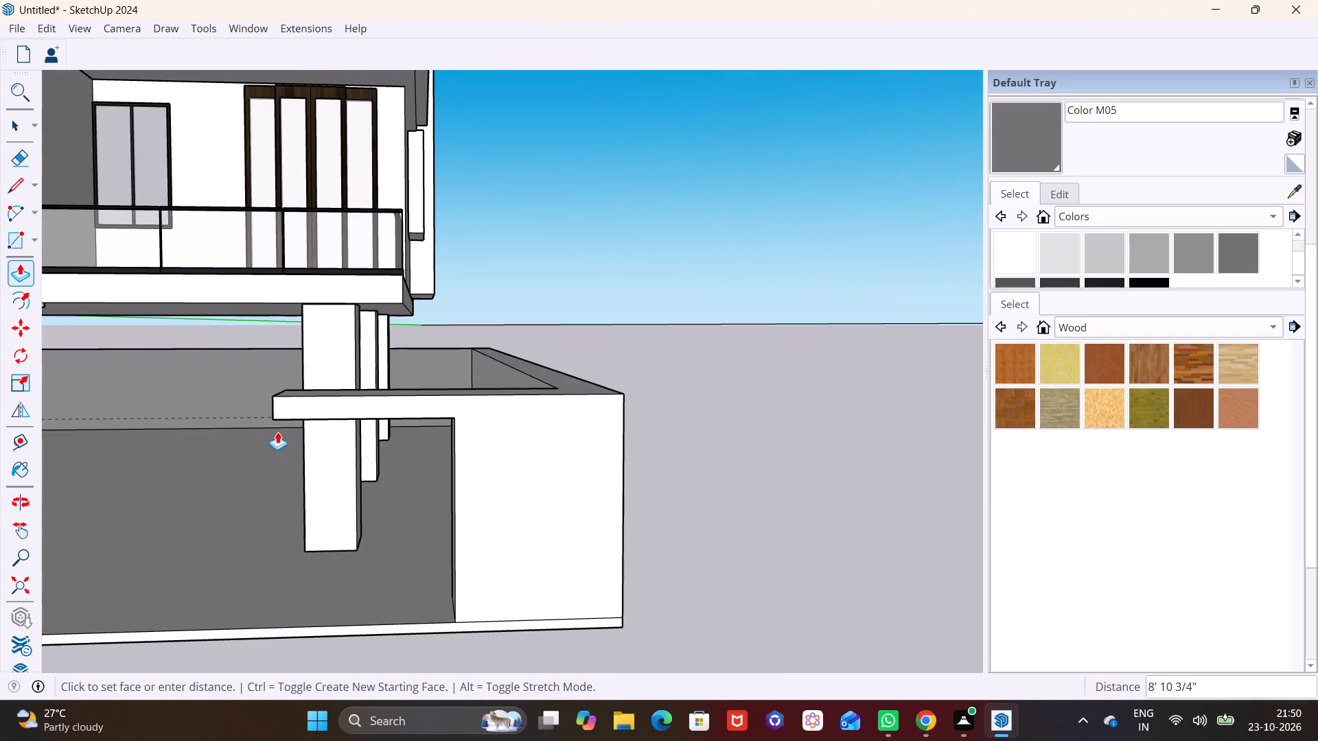
click(84, 434)
Draw a vertical line on the opposite side wall's inner face near its front end, from slab to wall top.
shift+middle_drag(85, 434, 233, 440)
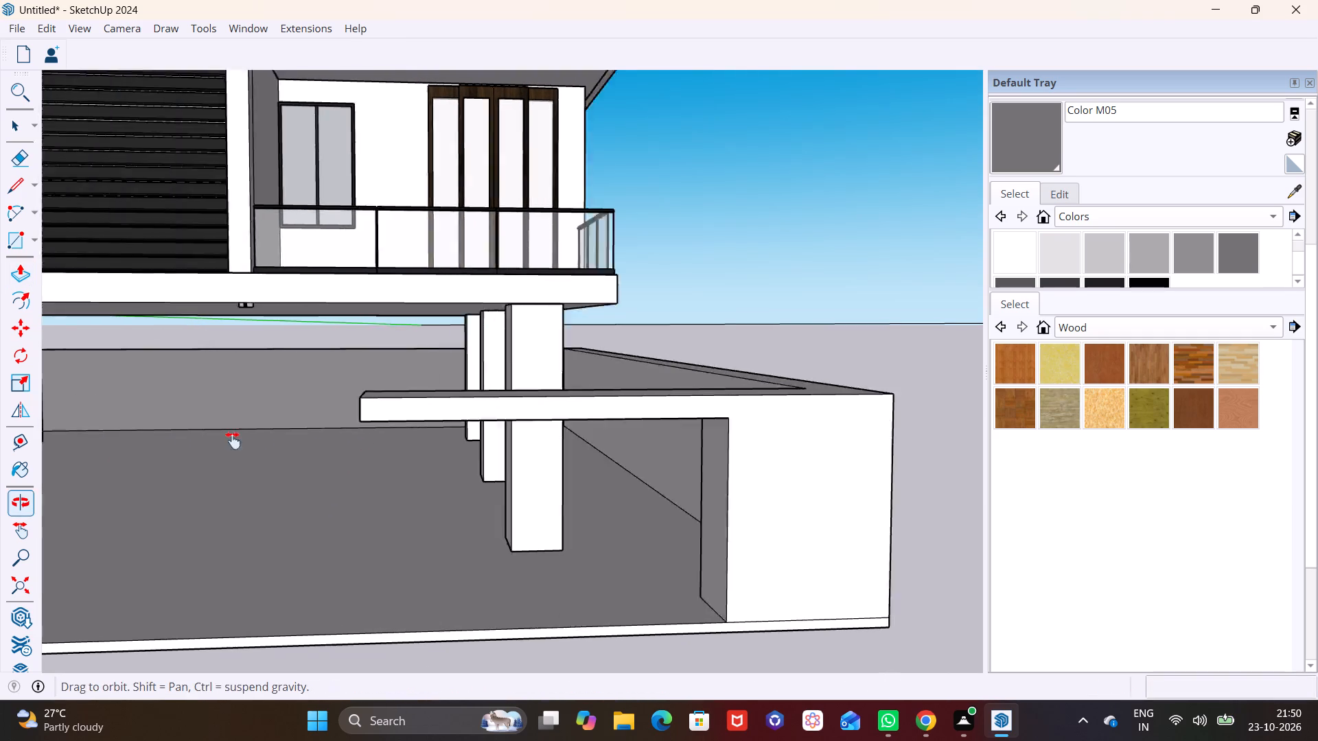
shift+middle_drag(233, 440, 417, 458)
scroll(464, 476, down, 5)
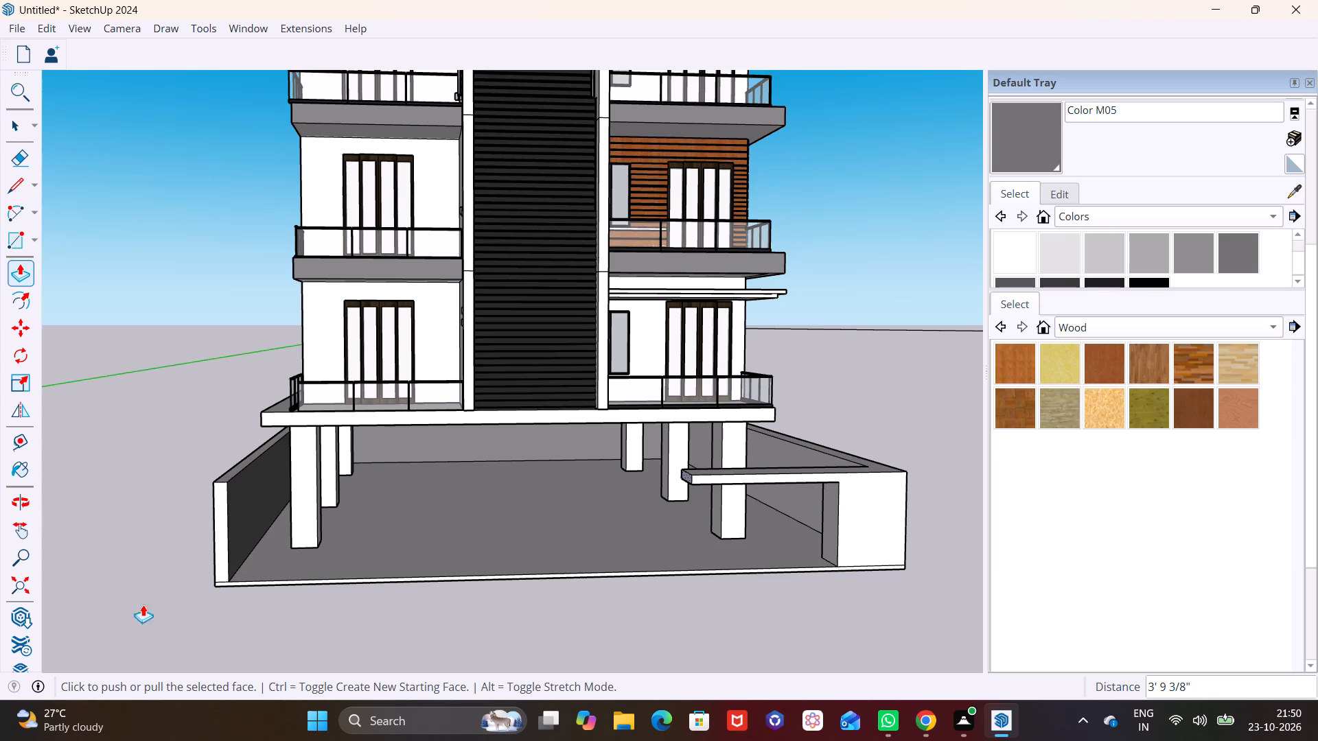
scroll(169, 597, up, 5)
middle_drag(235, 546, 84, 536)
click(8, 196)
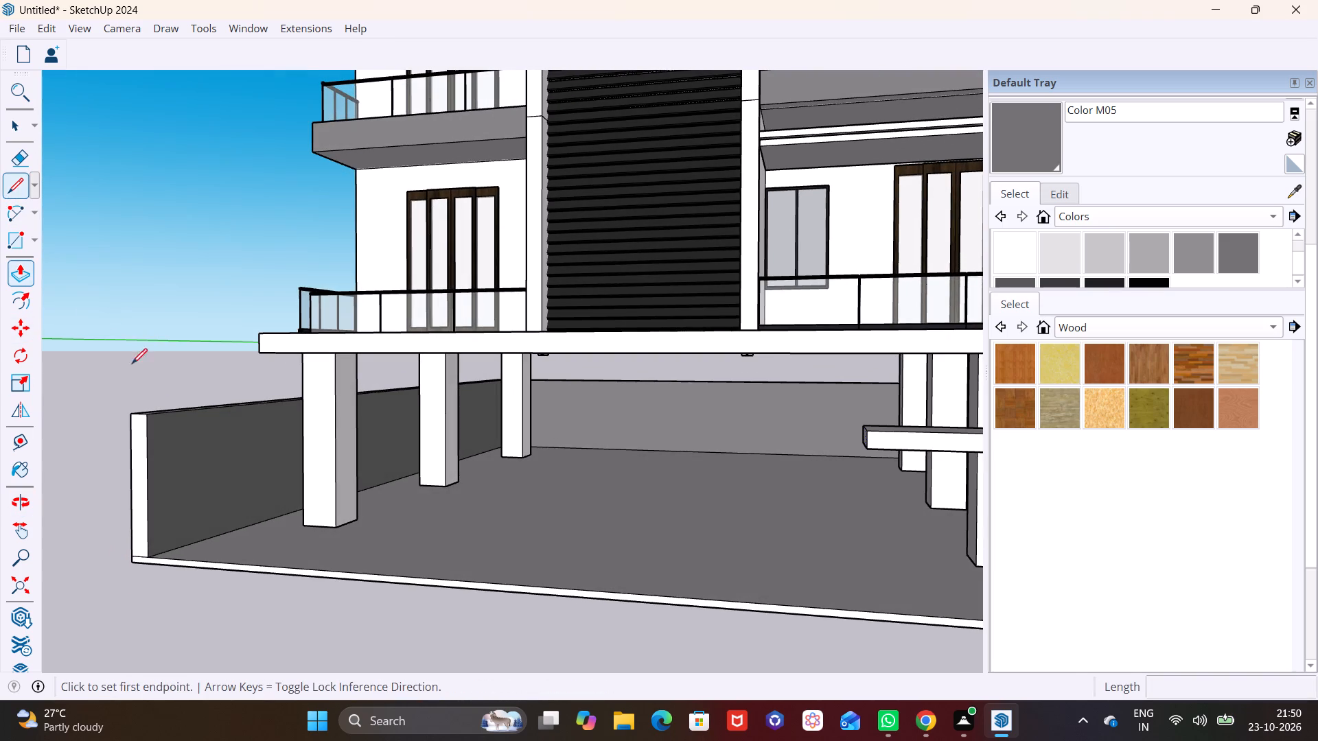
scroll(161, 413, up, 5)
middle_drag(181, 534, 102, 582)
scroll(147, 592, up, 6)
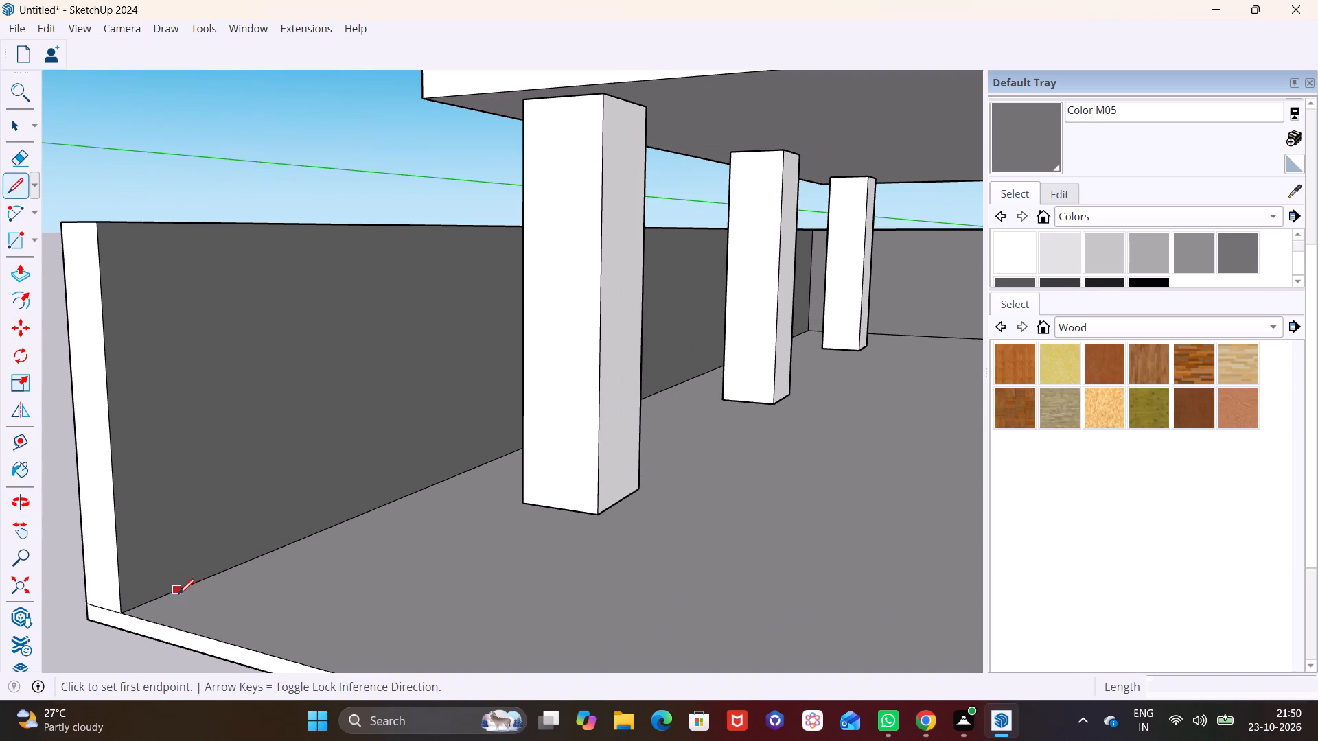
click(178, 594)
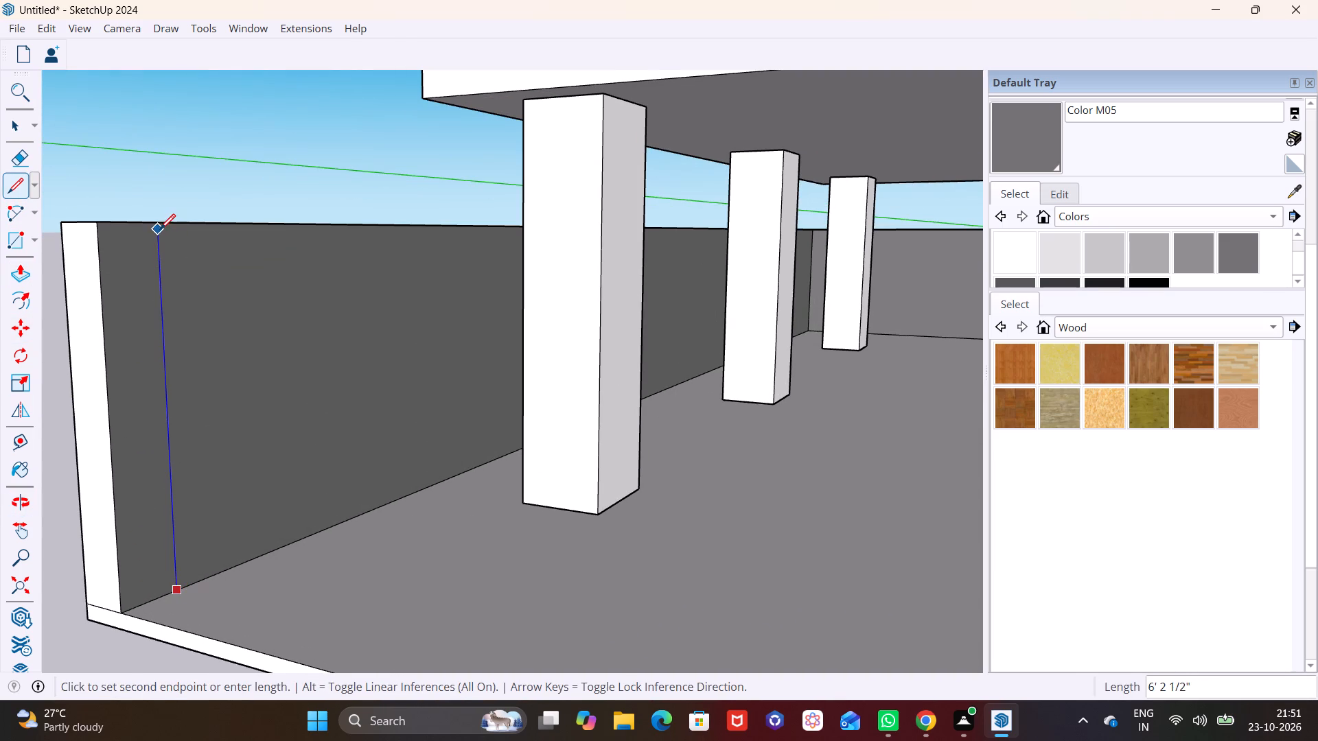
click(157, 222)
key(space)
Push/Pull the narrow strip at the opposite side wall's front end about 8' 2" along the slab's front edge.
click(146, 342)
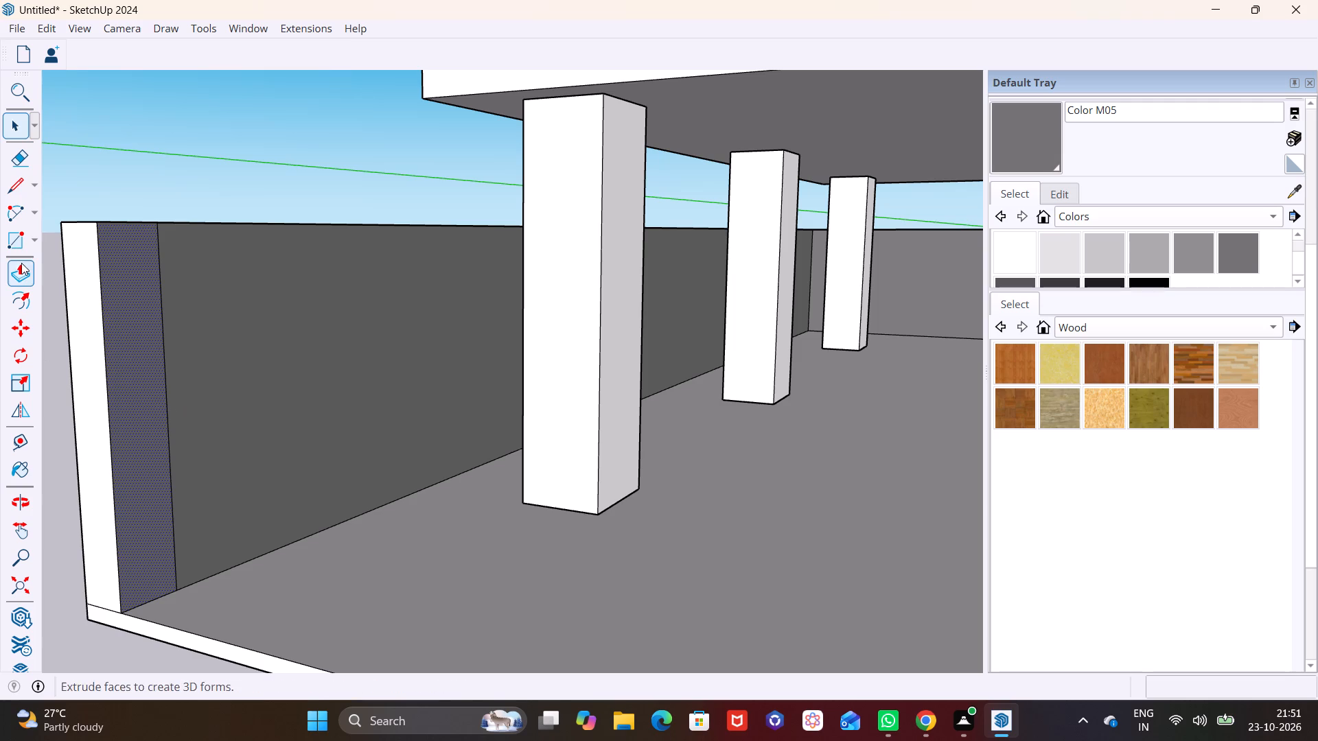
click(20, 264)
click(127, 331)
scroll(224, 387, down, 7)
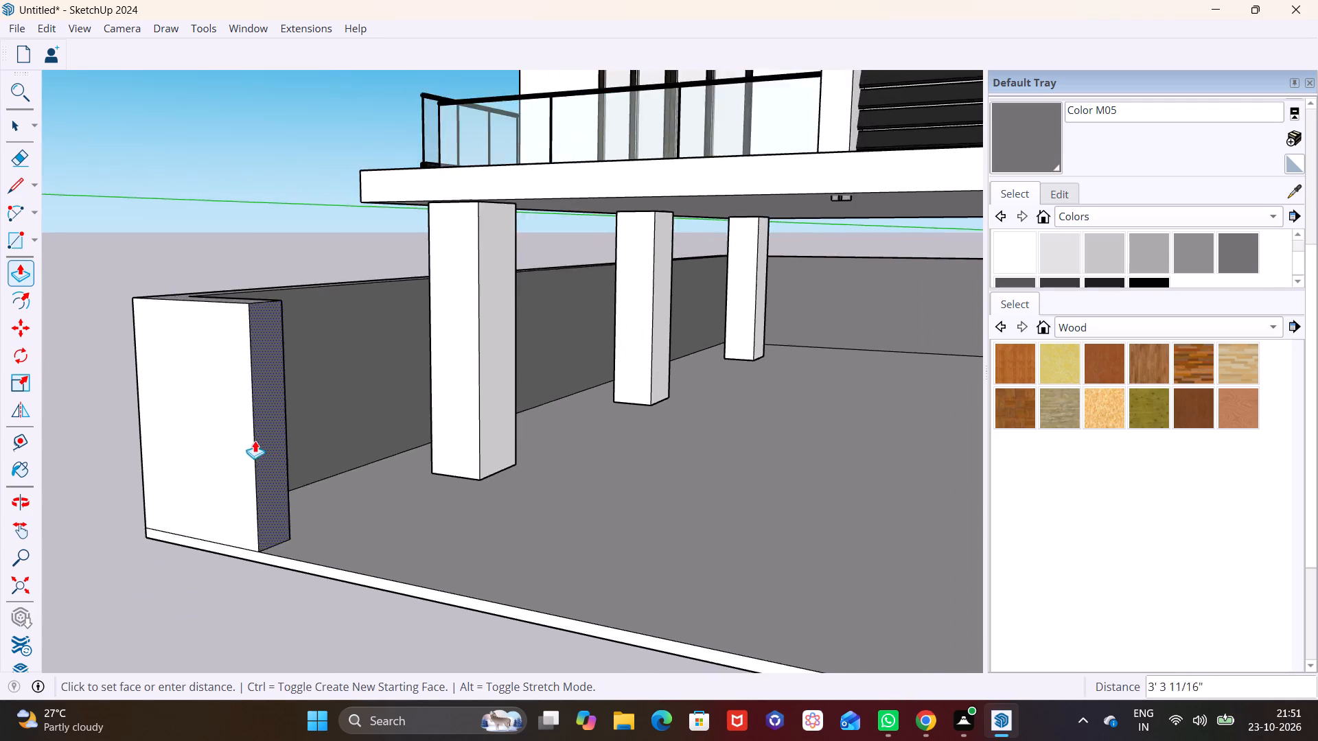
scroll(255, 440, down, 2)
middle_drag(275, 475, 402, 494)
scroll(456, 481, down, 6)
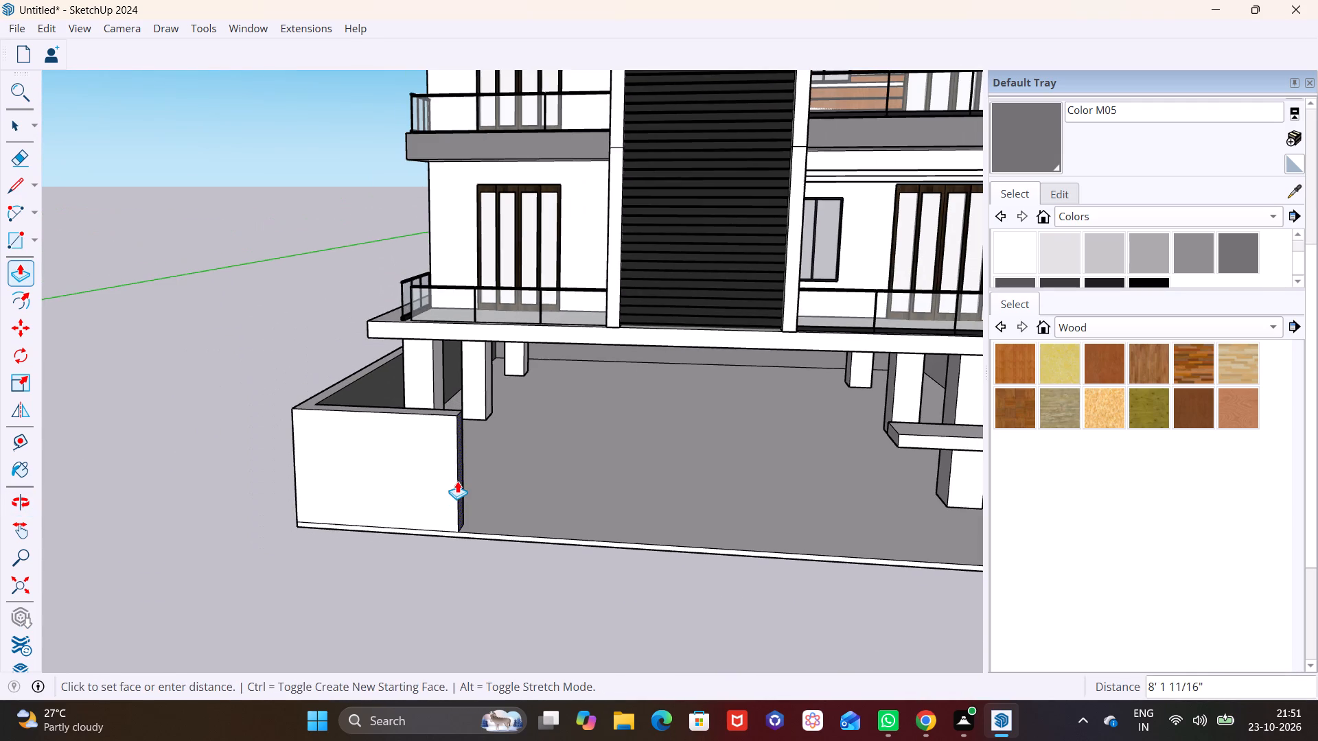
click(457, 480)
shift+middle_drag(461, 470, 236, 487)
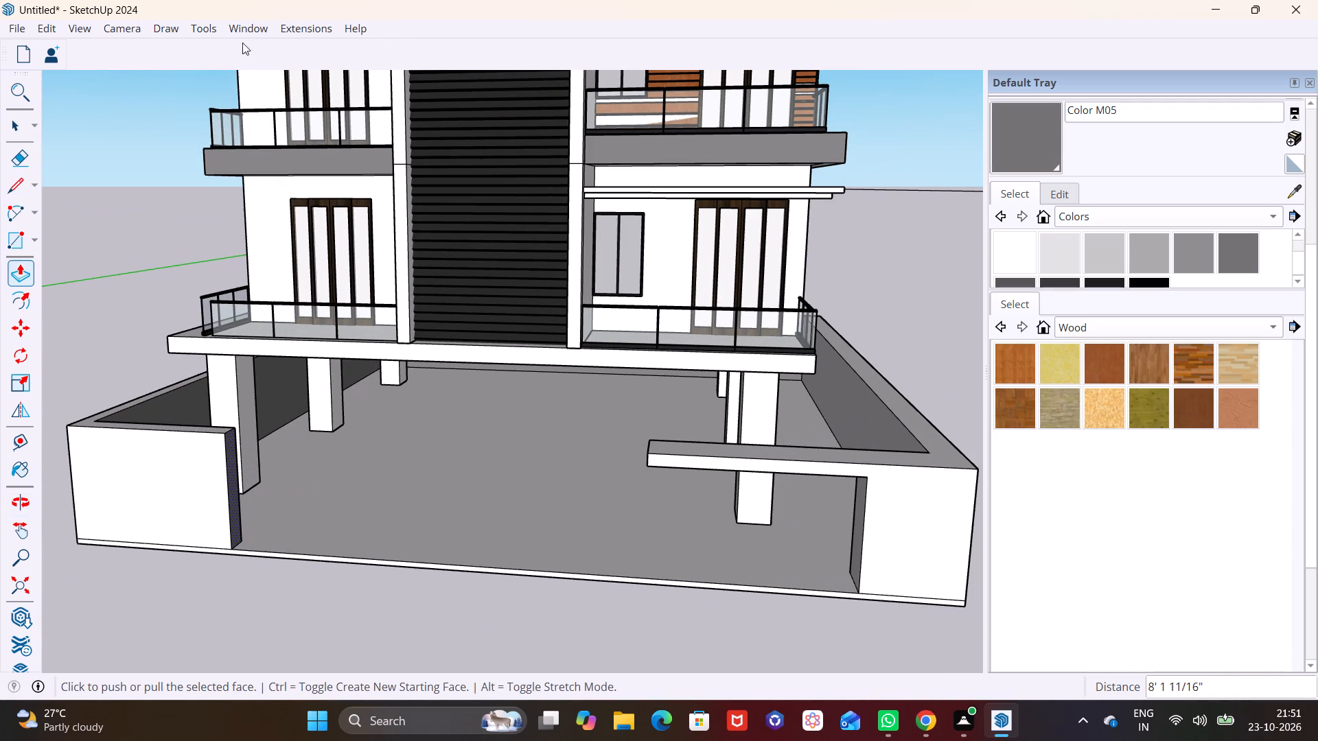
Open 3D Warehouse and replace the previous search with a search for "gate".
click(259, 25)
click(317, 171)
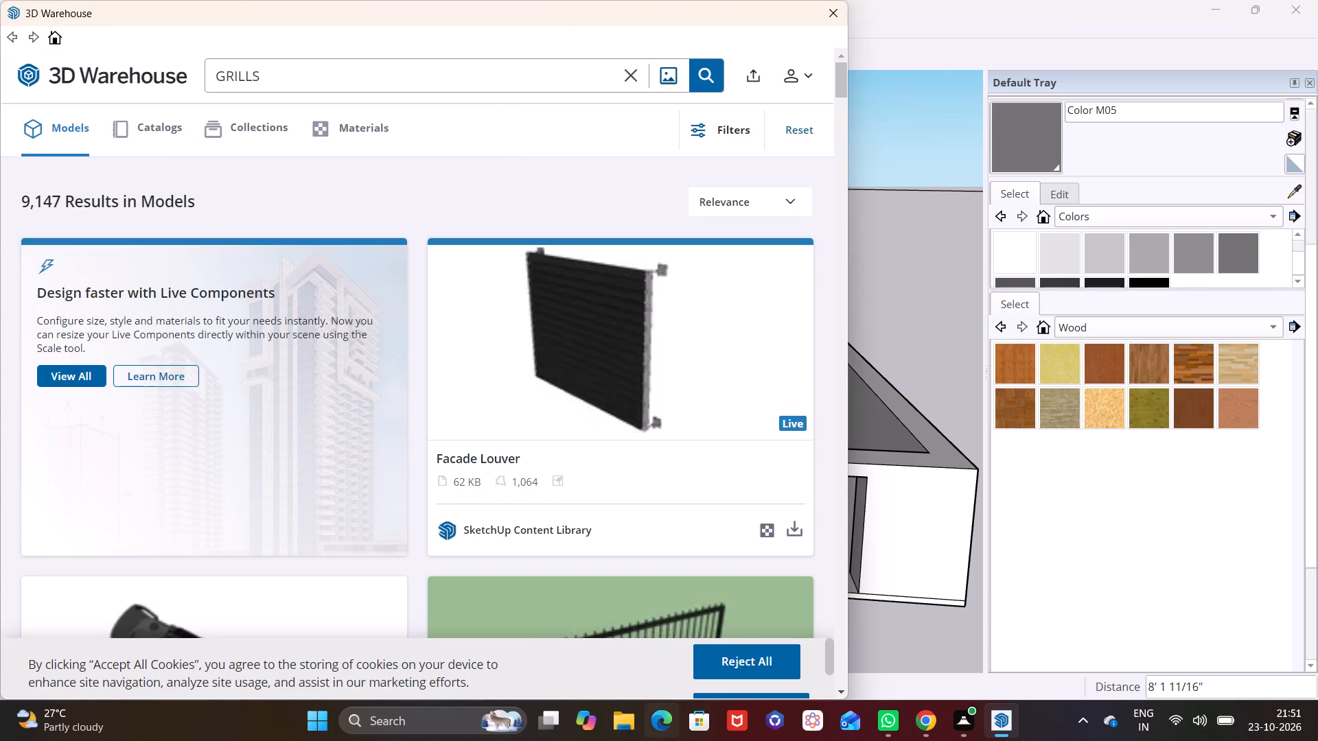
click(315, 69)
key(BackSpace)
key(BackSpace)
key(BackSpace)
key(BackSpace)
key(BackSpace)
key(BackSpace)
key(BackSpace)
key(BackSpace)
key(BackSpace)
key(BackSpace)
key(BackSpace)
key(BackSpace)
key(BackSpace)
text(gate)
key(Return)
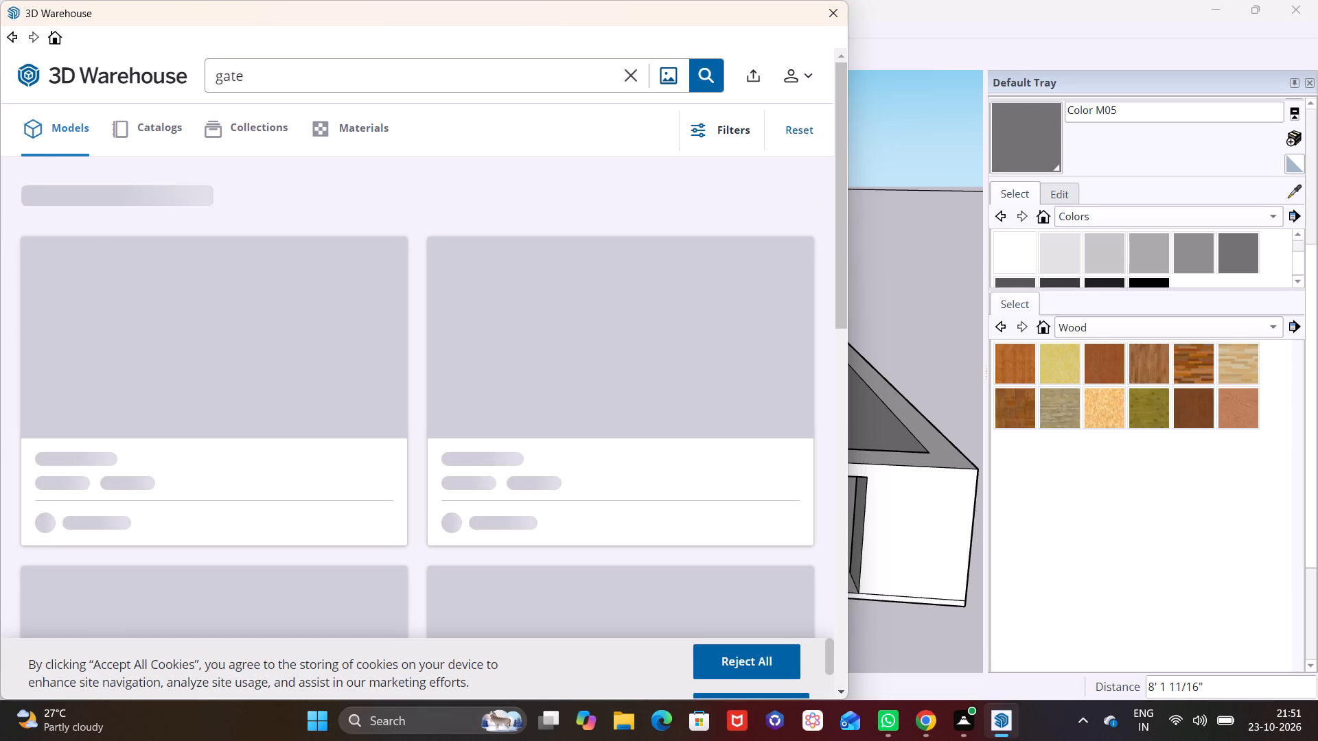
Look through the gate search results for a wide gate model suited to the front wall opening.
scroll(358, 376, down, 2)
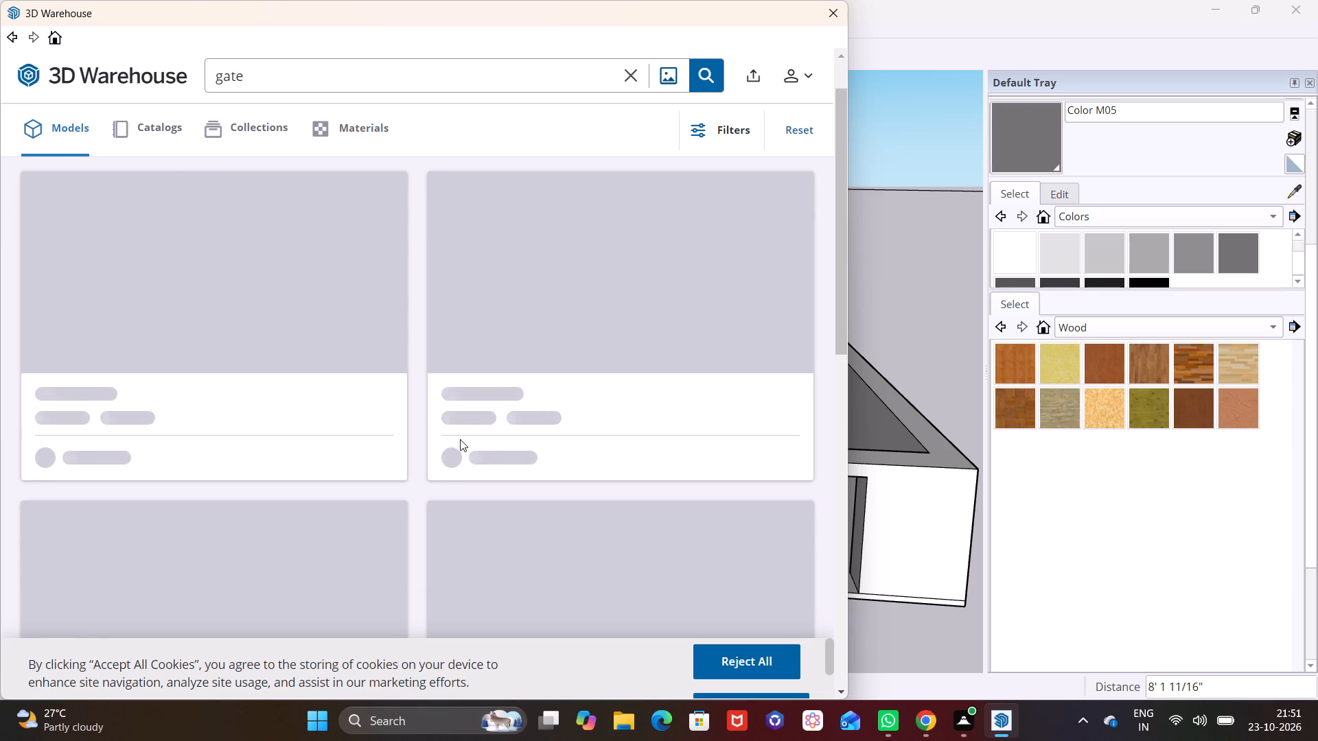
click(843, 693)
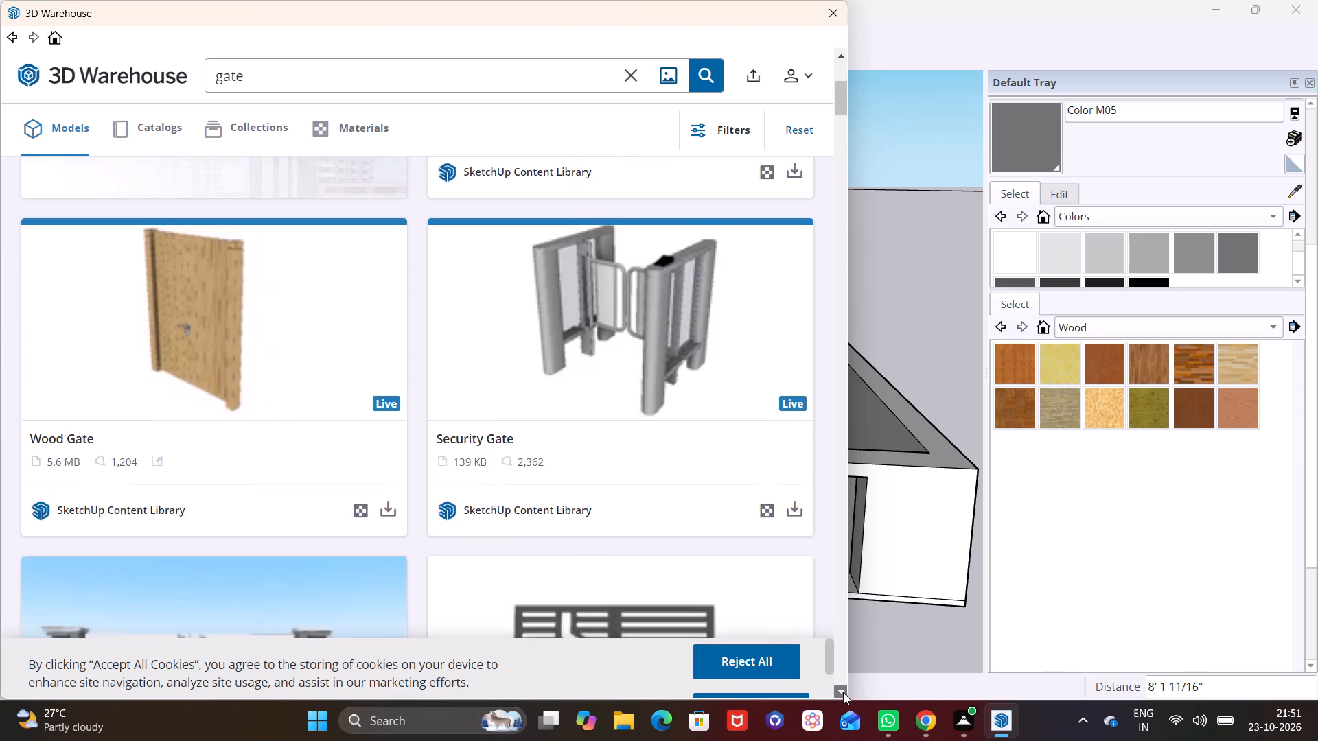
click(843, 692)
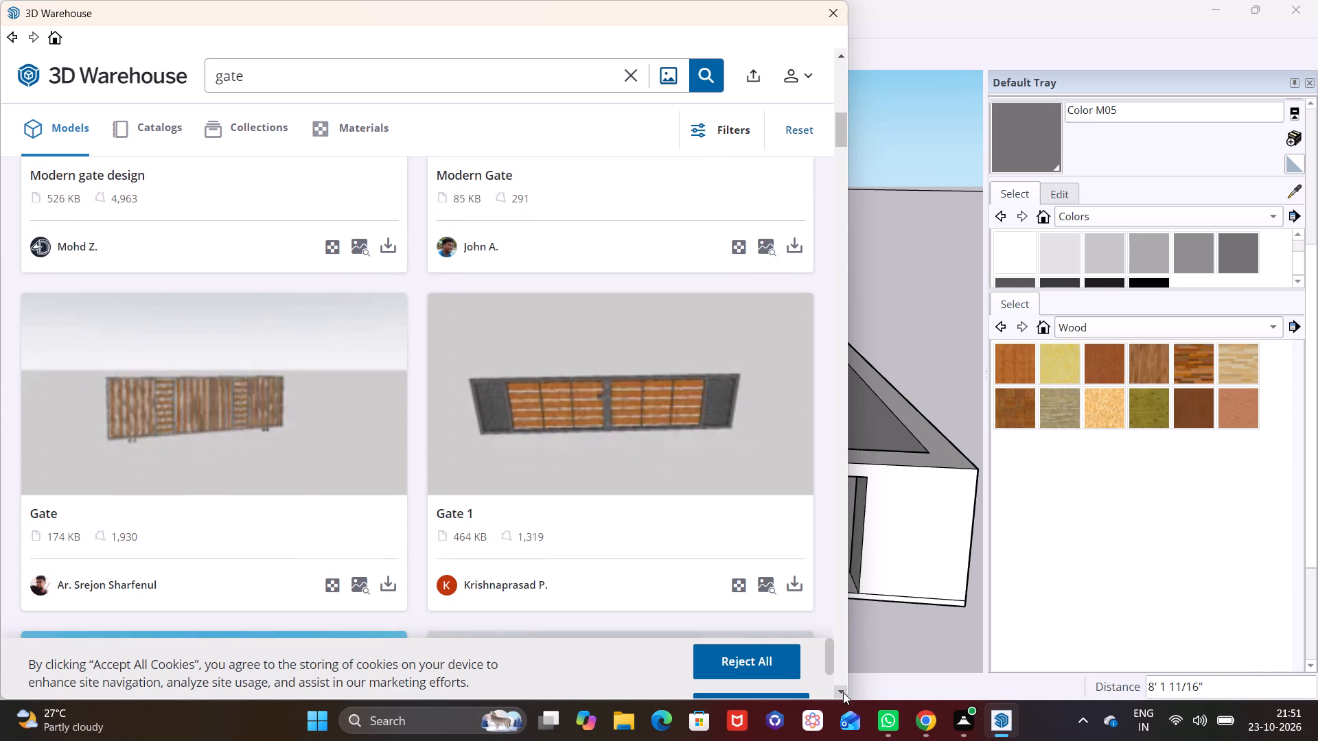
click(843, 692)
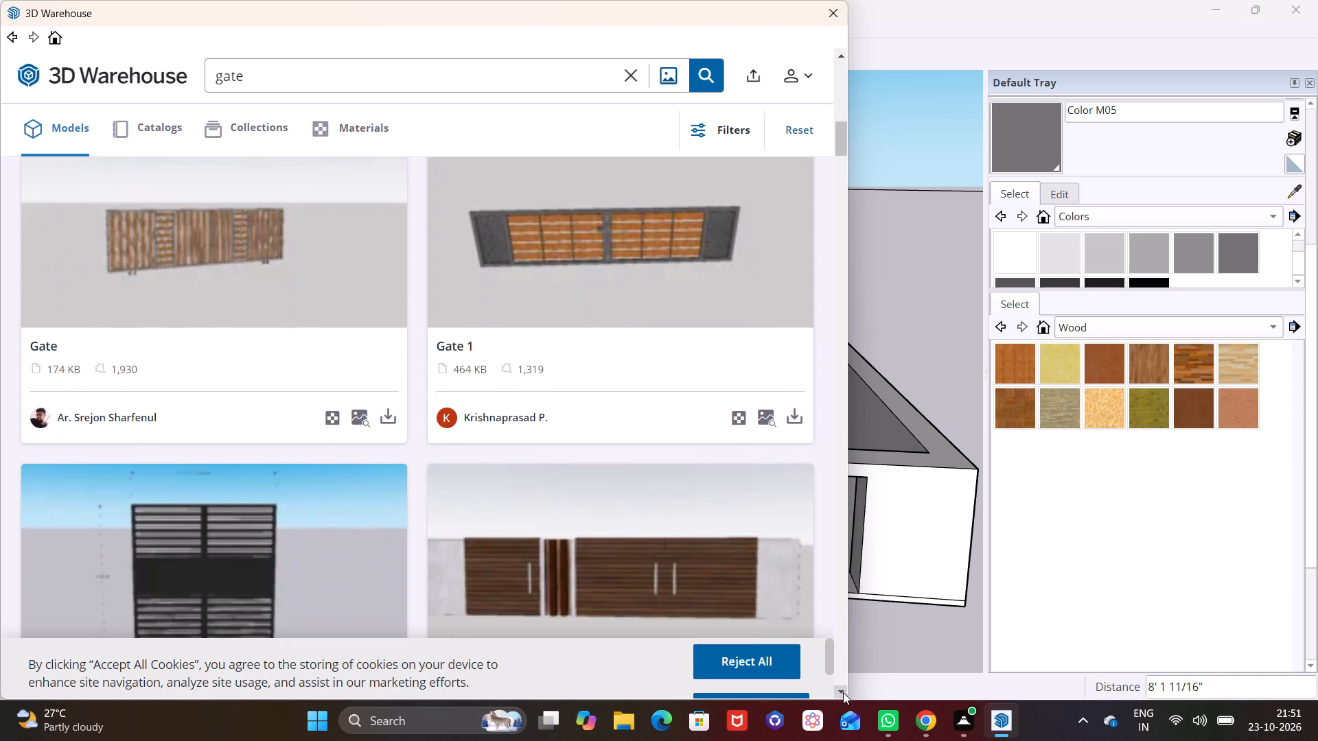
click(843, 692)
click(843, 692)
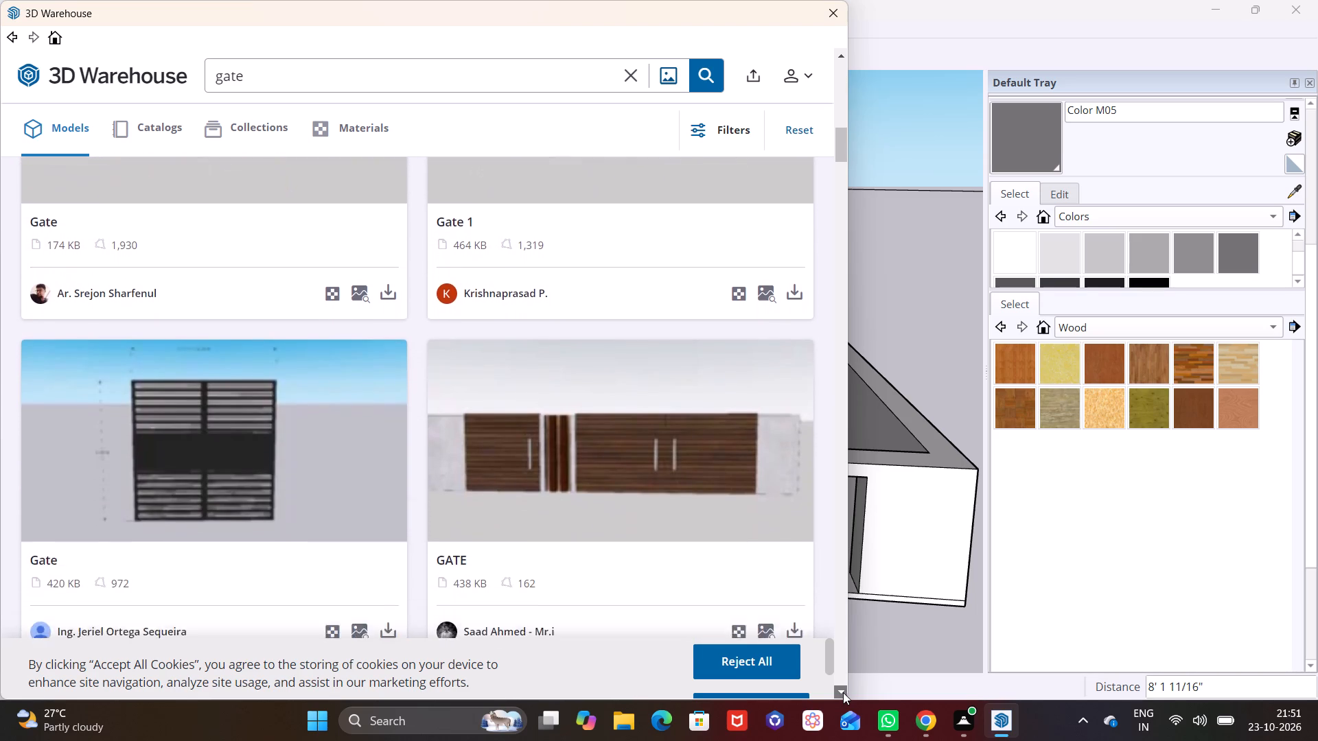
click(843, 692)
click(843, 692)
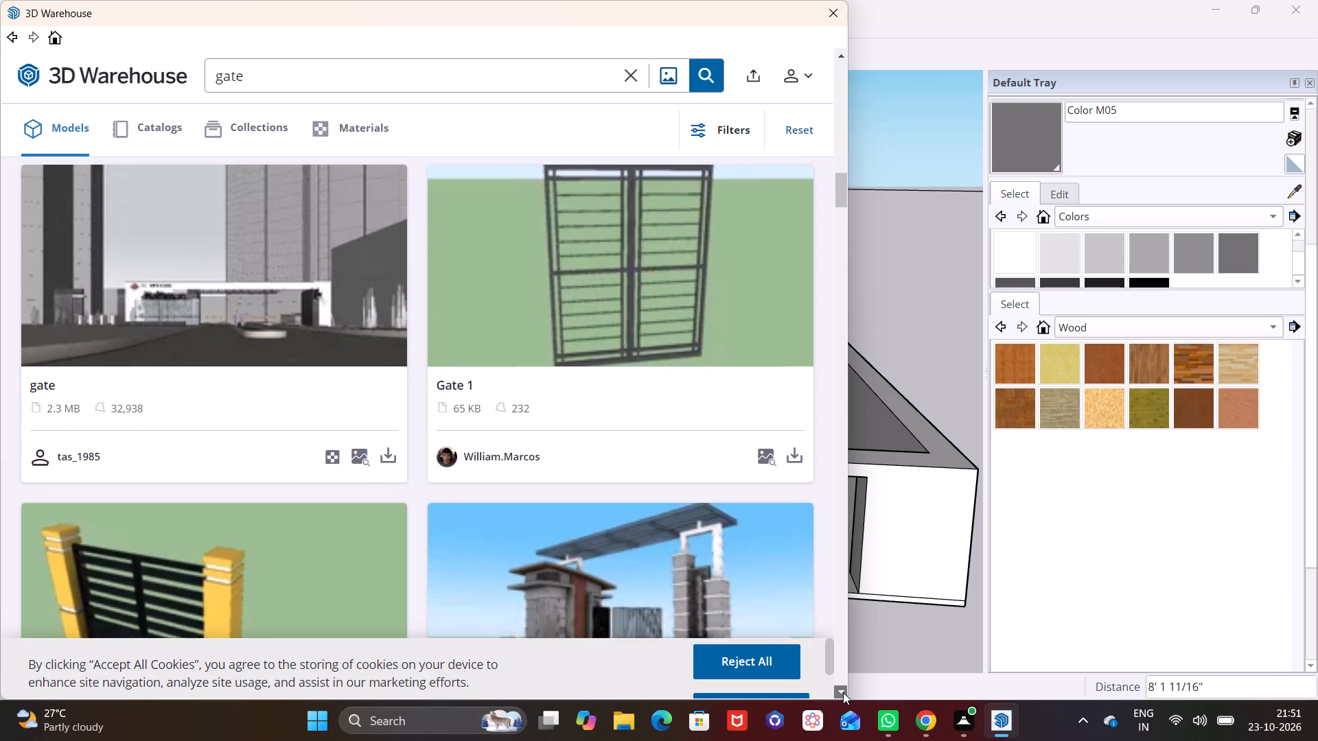
click(843, 692)
click(843, 692)
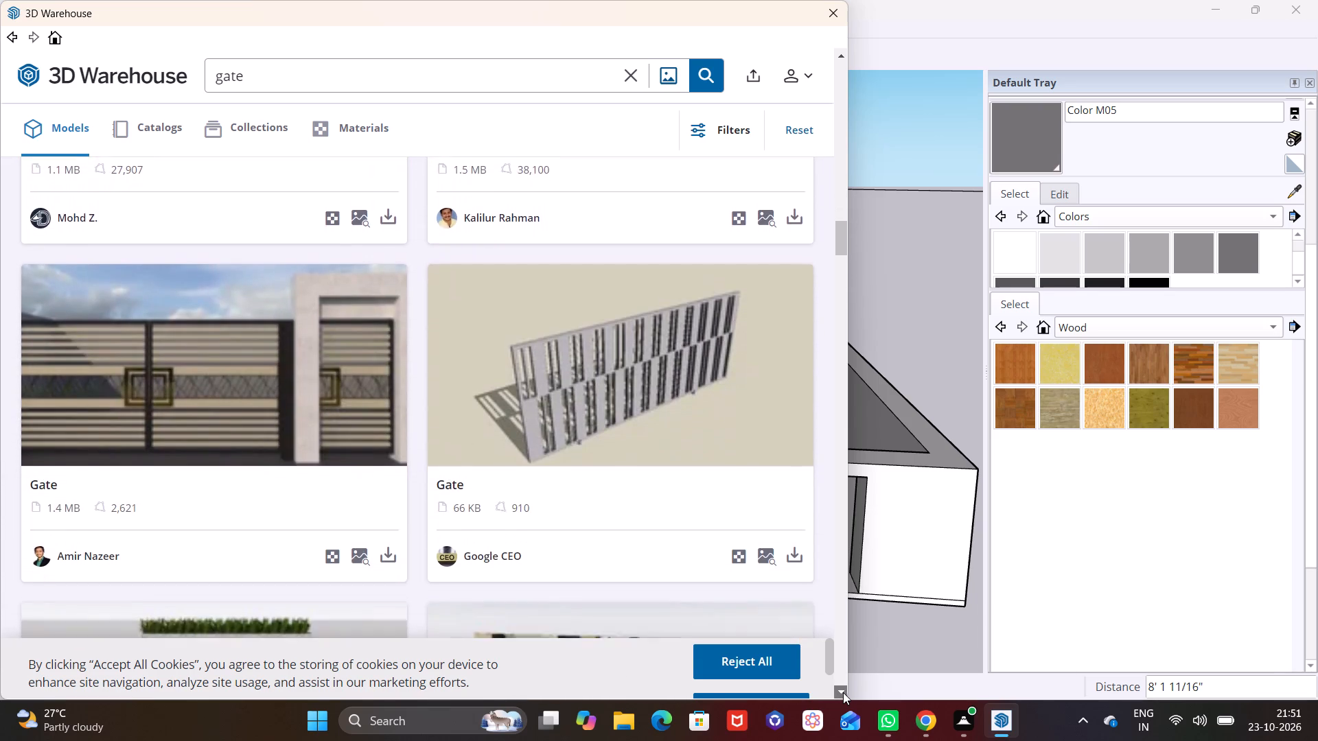
click(843, 692)
click(843, 692)
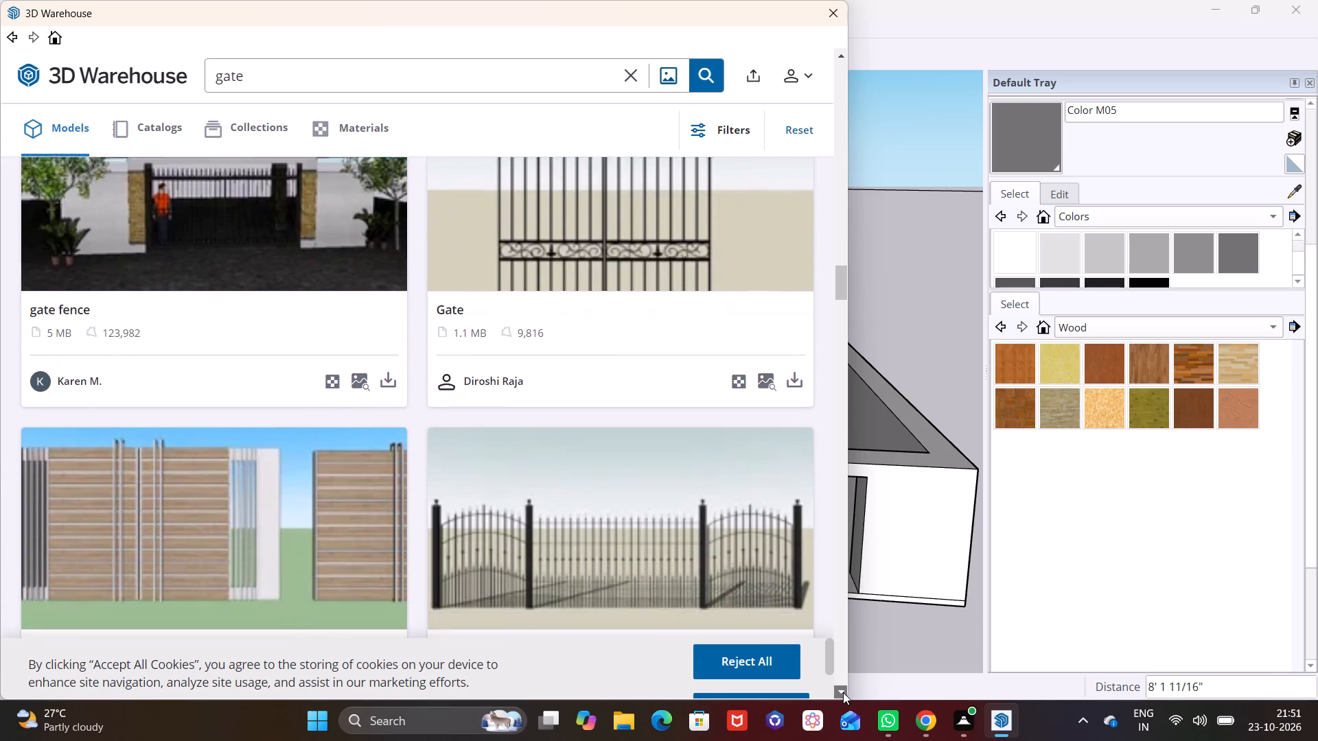
click(843, 692)
click(843, 692)
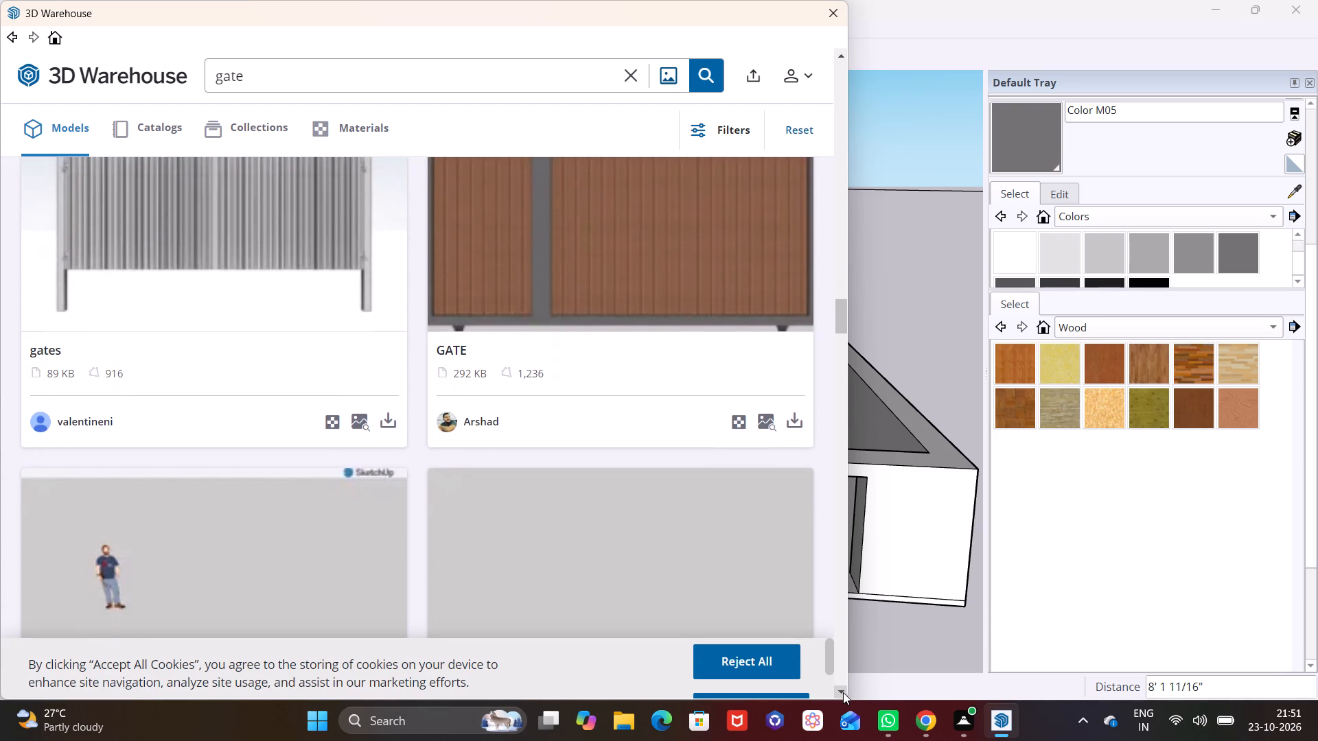
click(843, 692)
click(843, 692)
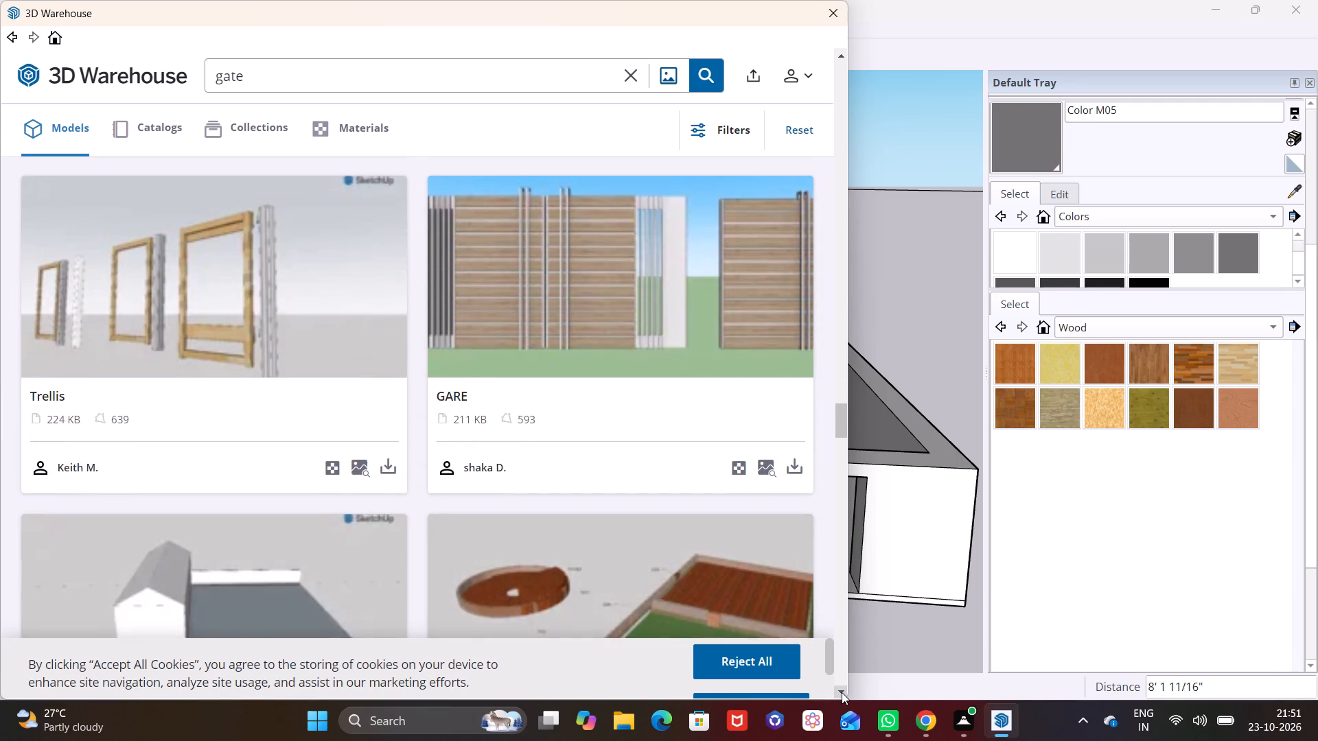
click(842, 692)
click(842, 692)
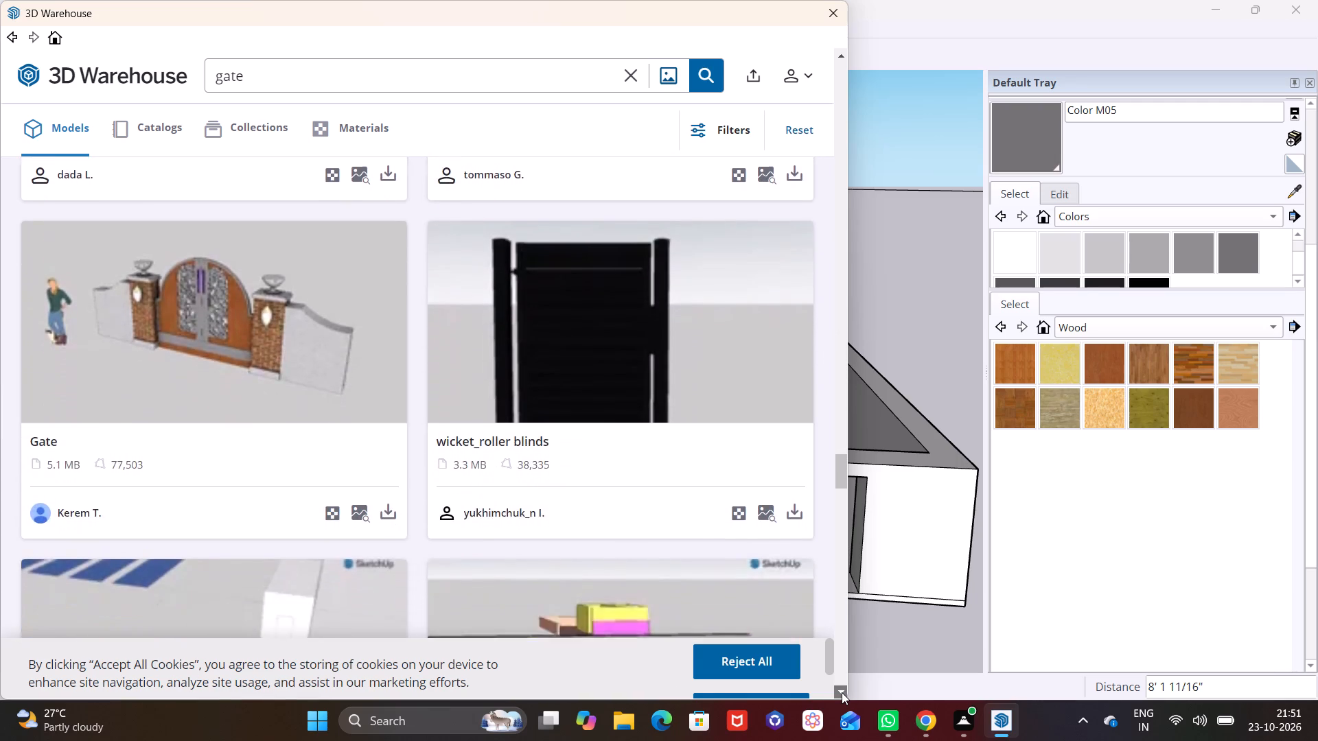
click(842, 692)
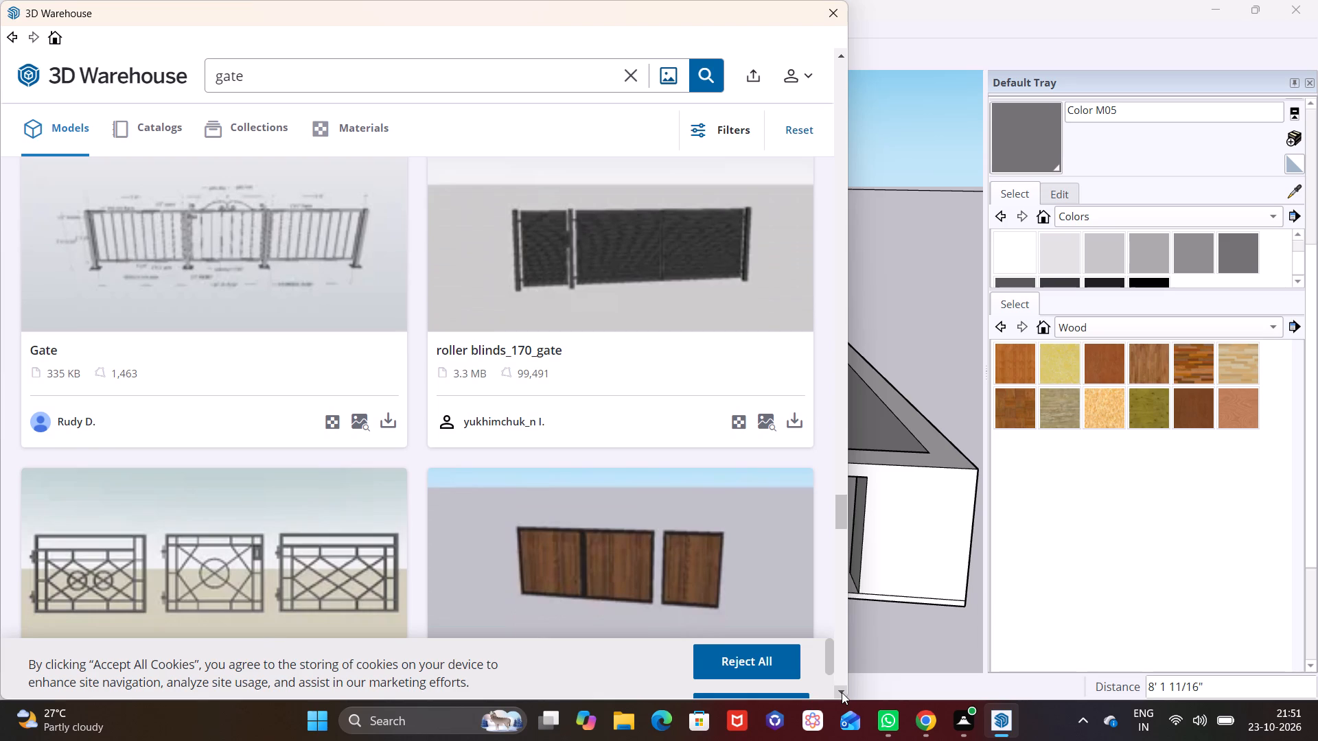
Download the "roller blinds_170_gate" model and place it on the slab's front edge against the front wall's inner end.
click(795, 416)
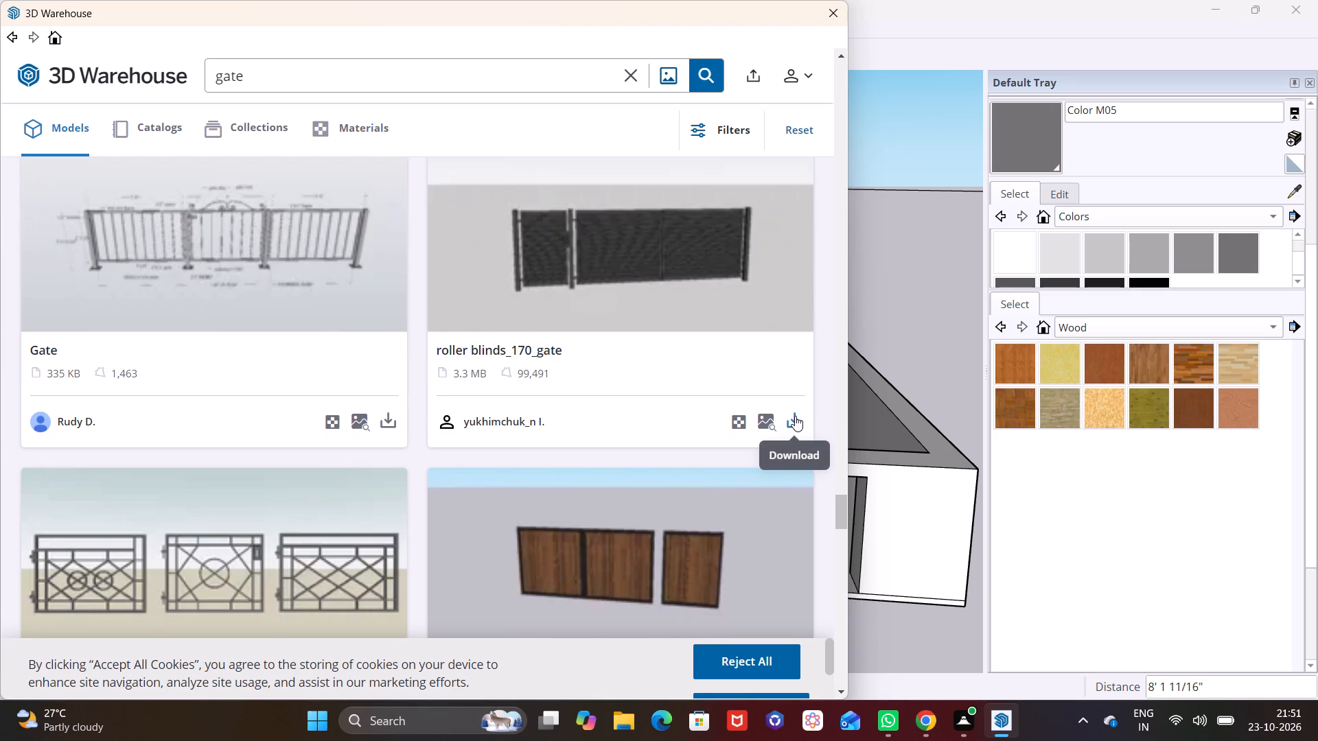
click(355, 370)
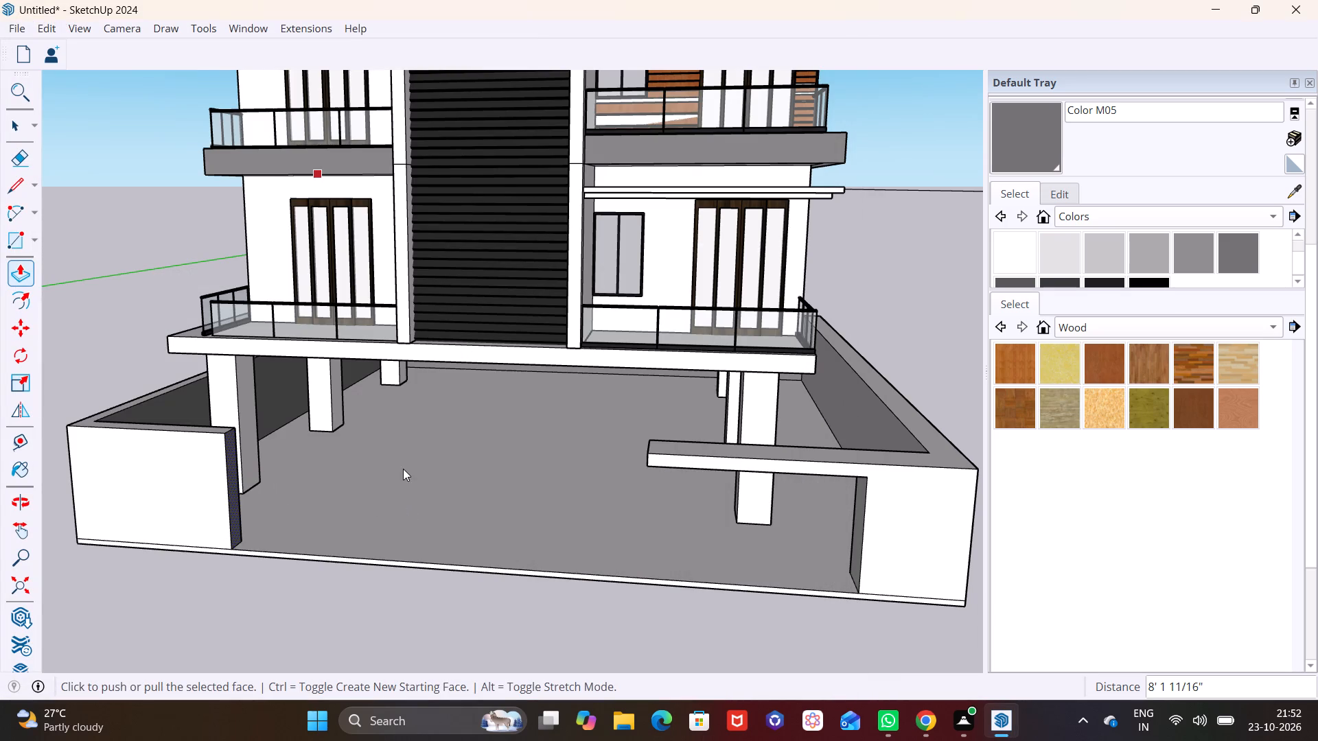
click(800, 397)
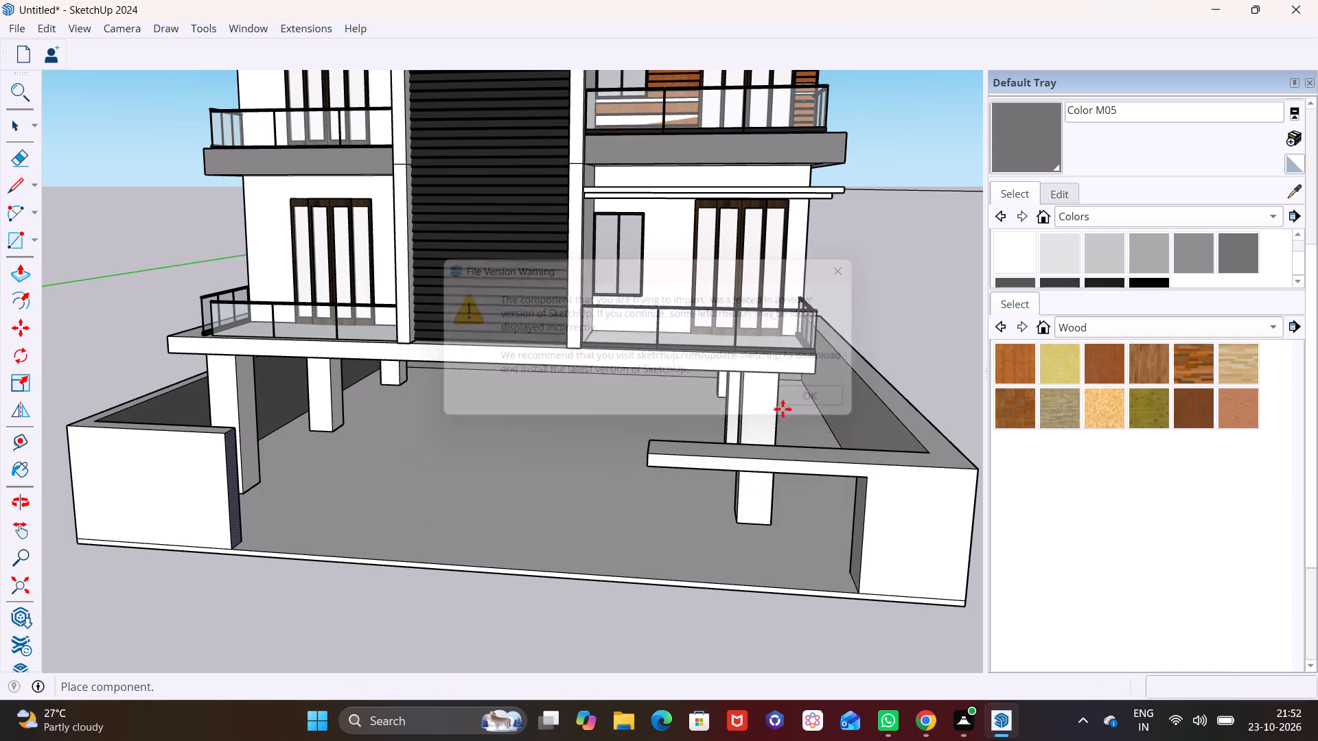
click(242, 550)
key(space)
drag(381, 612, 385, 606)
Draw a rectangle on the slab beside the gate's free end post, near the front edge, as a pillar footprint.
scroll(391, 585, down, 6)
shift+middle_drag(256, 509, 92, 419)
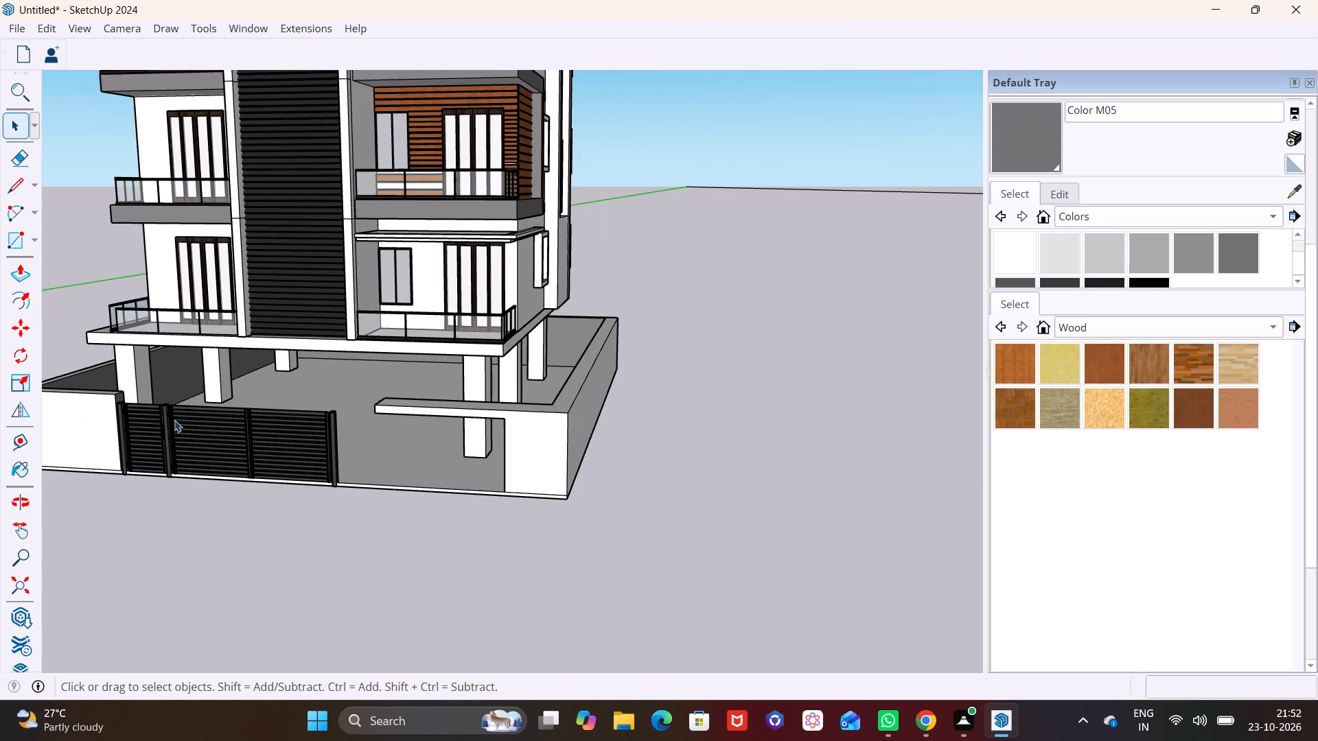
scroll(340, 432, up, 1)
middle_drag(340, 432, 403, 386)
scroll(403, 386, up, 5)
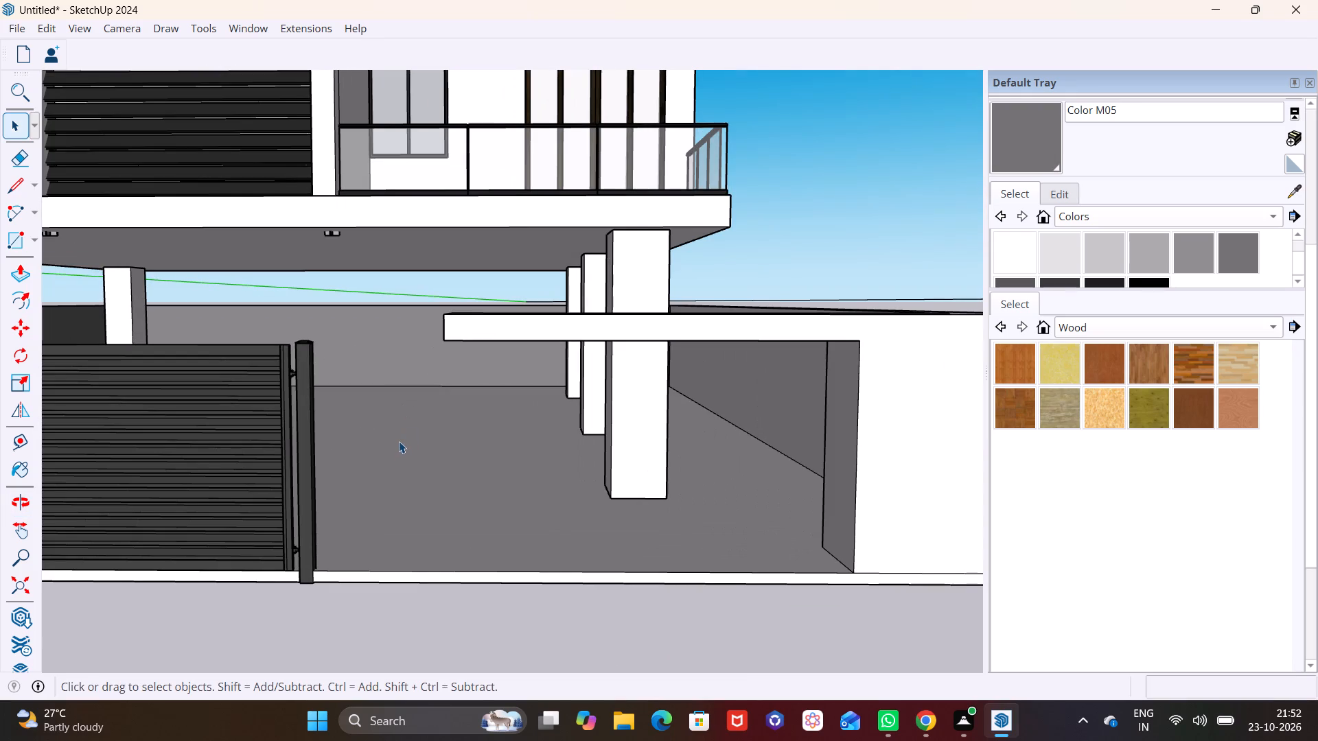
middle_drag(413, 436, 356, 464)
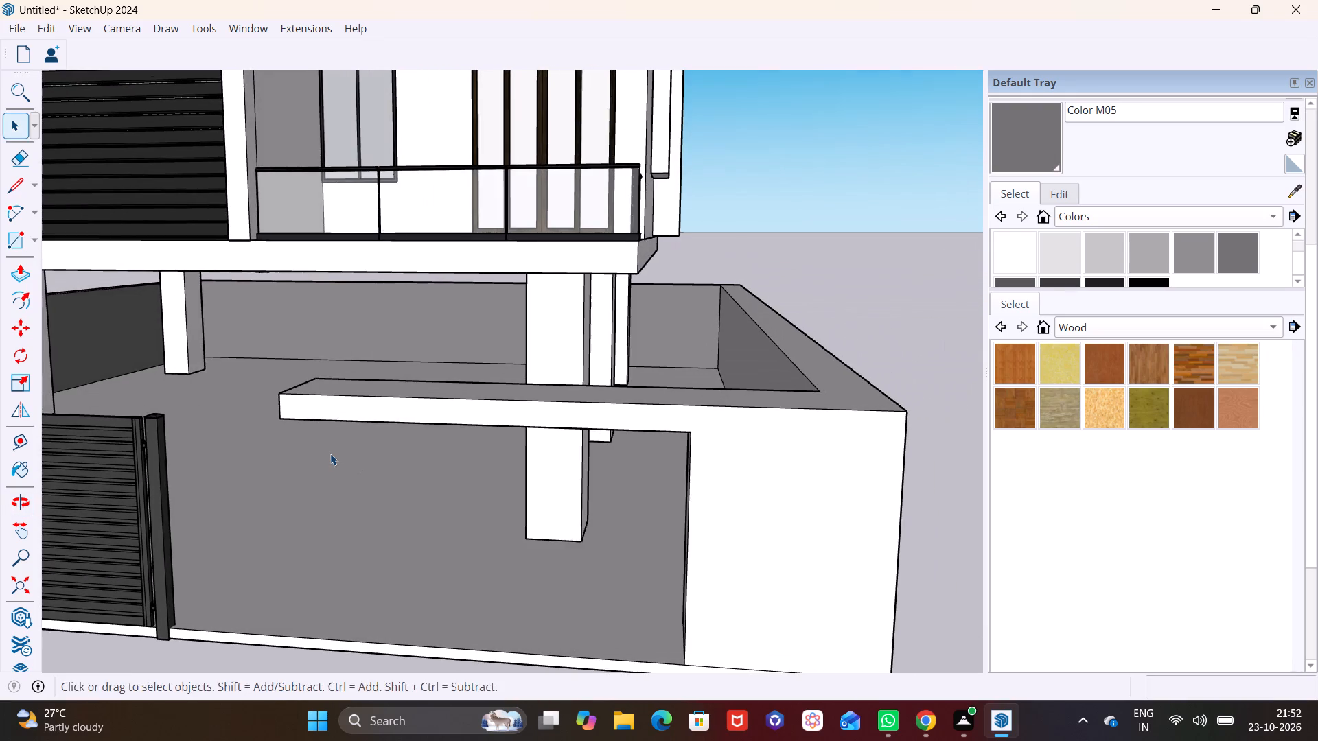
shift+middle_drag(330, 454, 446, 376)
middle_drag(400, 446, 365, 511)
scroll(364, 517, up, 6)
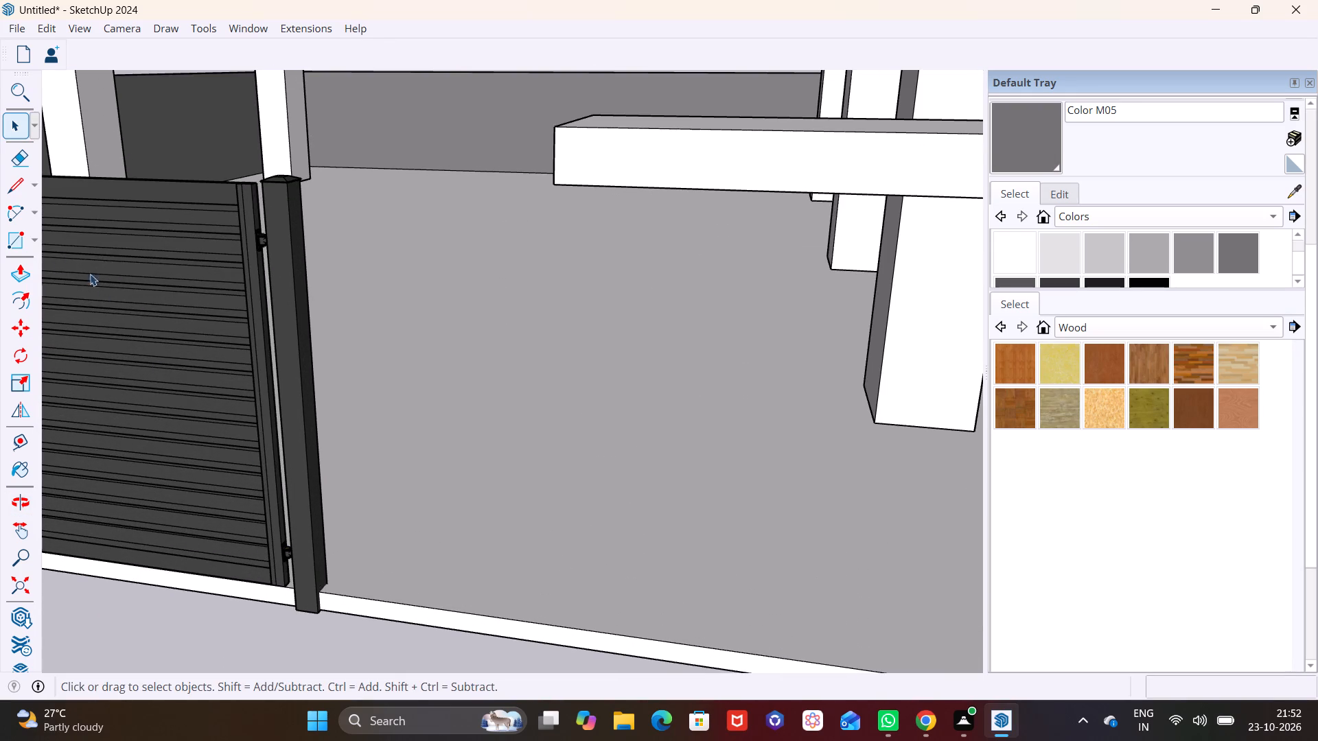
click(37, 237)
click(44, 257)
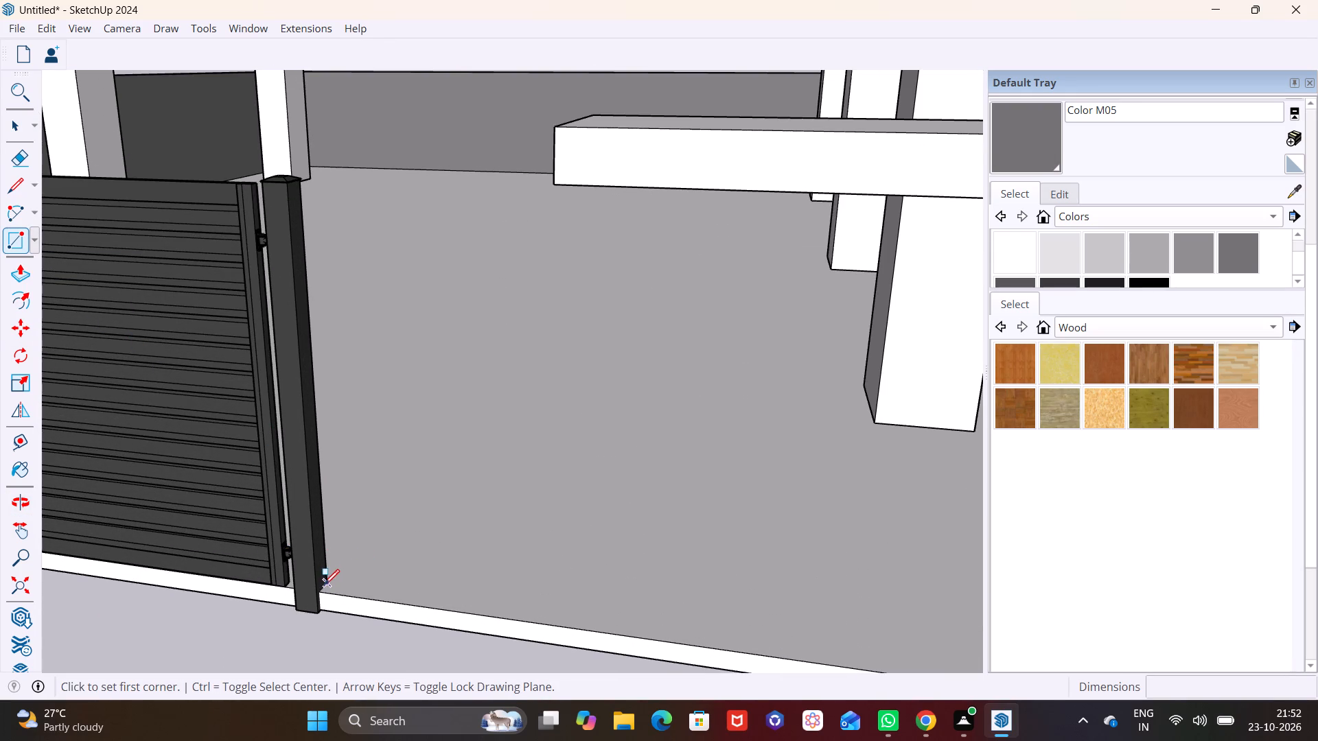
click(332, 585)
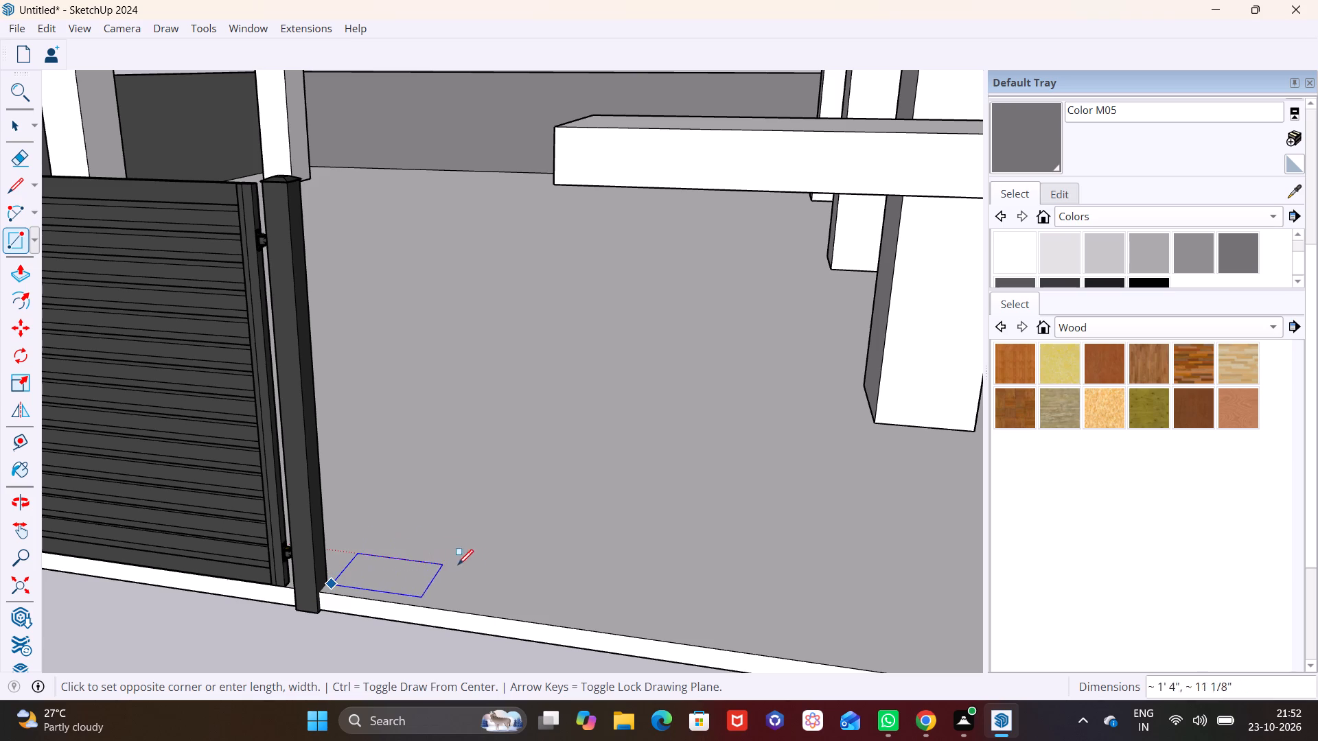
click(485, 561)
key(space)
Push/Pull the rectangle upward into a pillar about as high as the gate's end post.
click(431, 573)
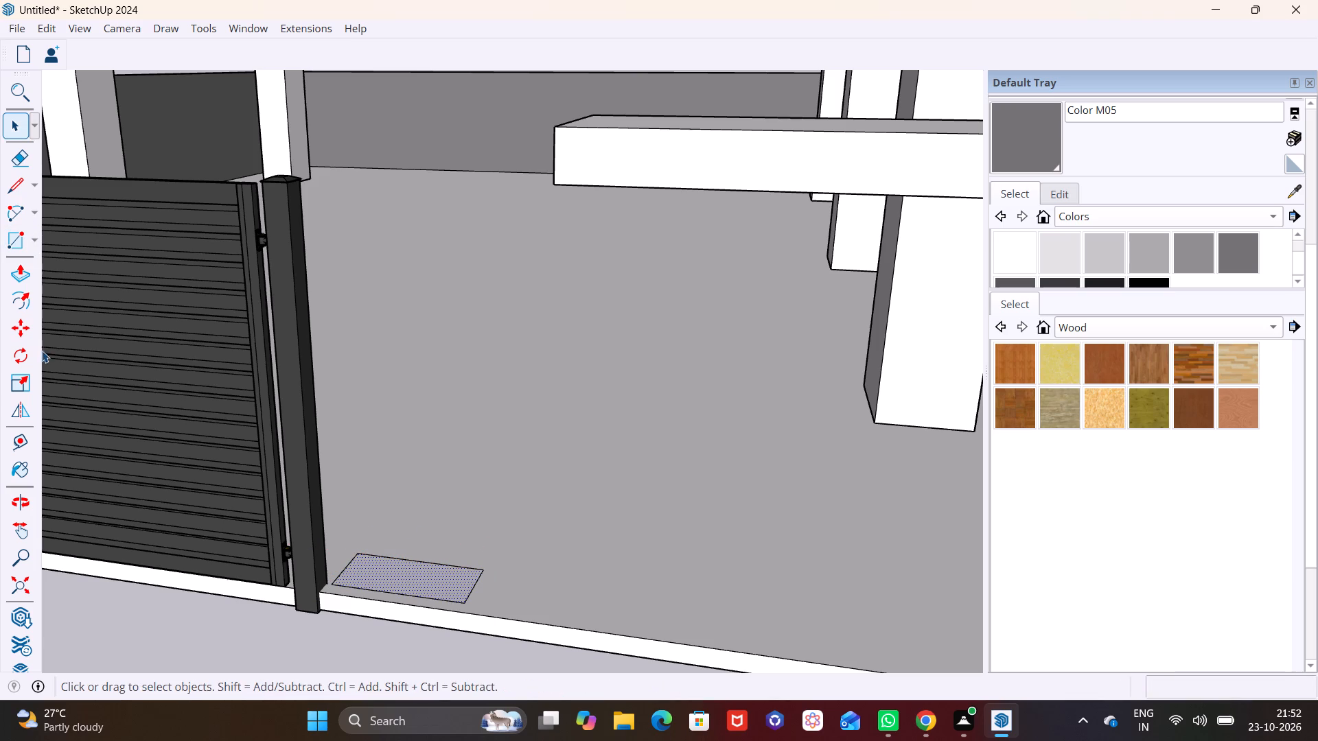
click(20, 279)
drag(387, 578, 389, 568)
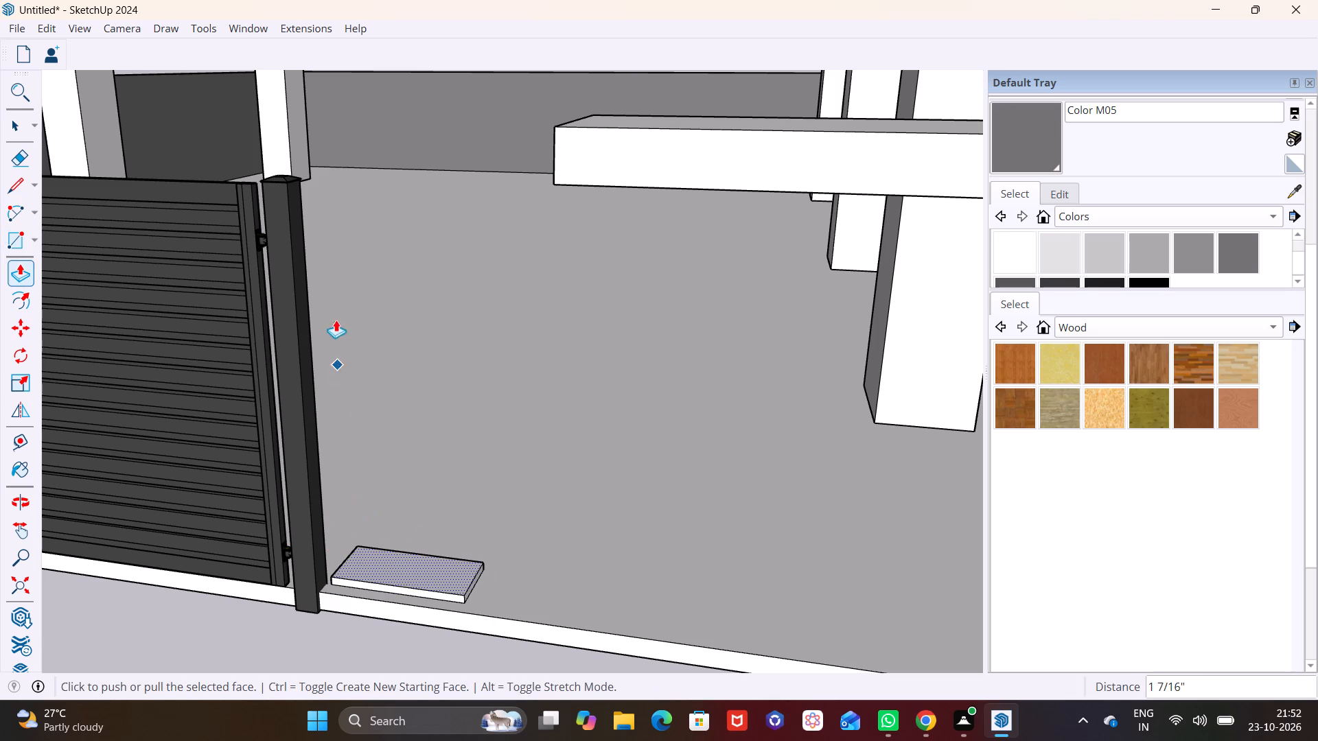
drag(411, 574, 343, 231)
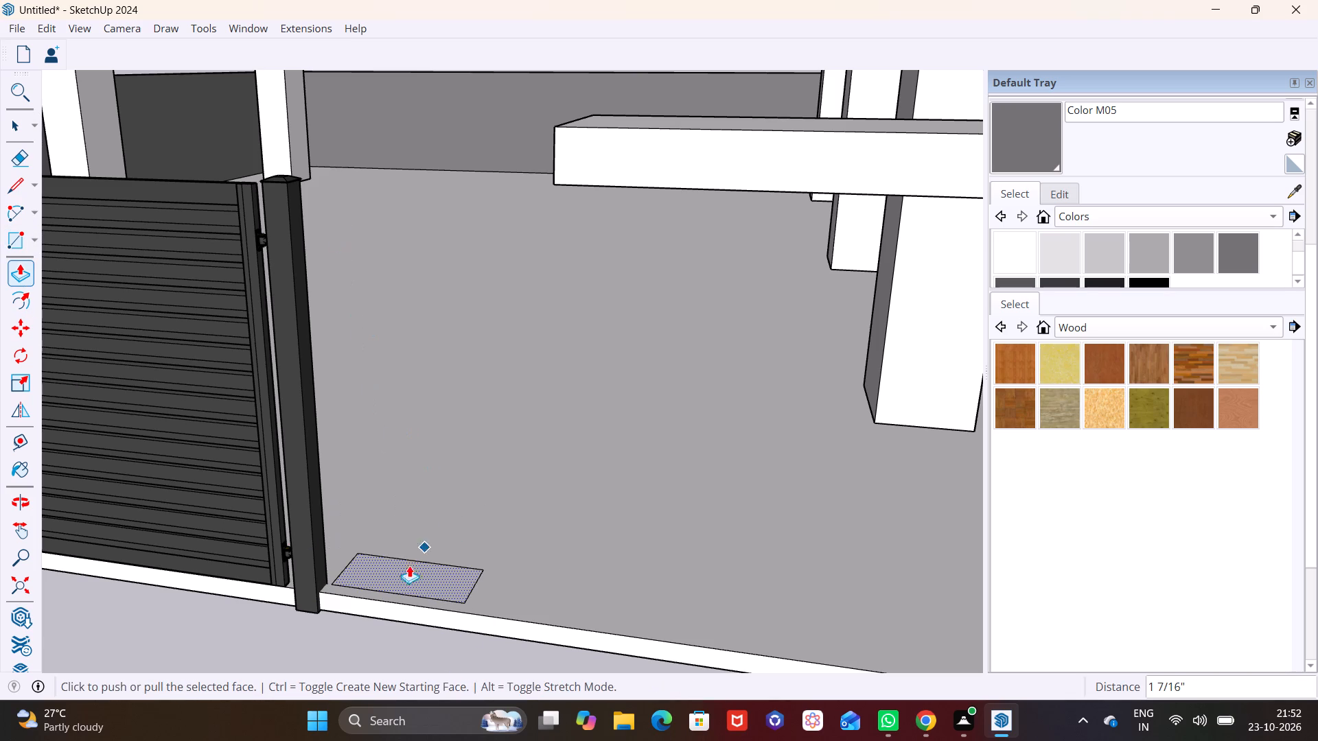
drag(406, 570, 406, 559)
click(362, 427)
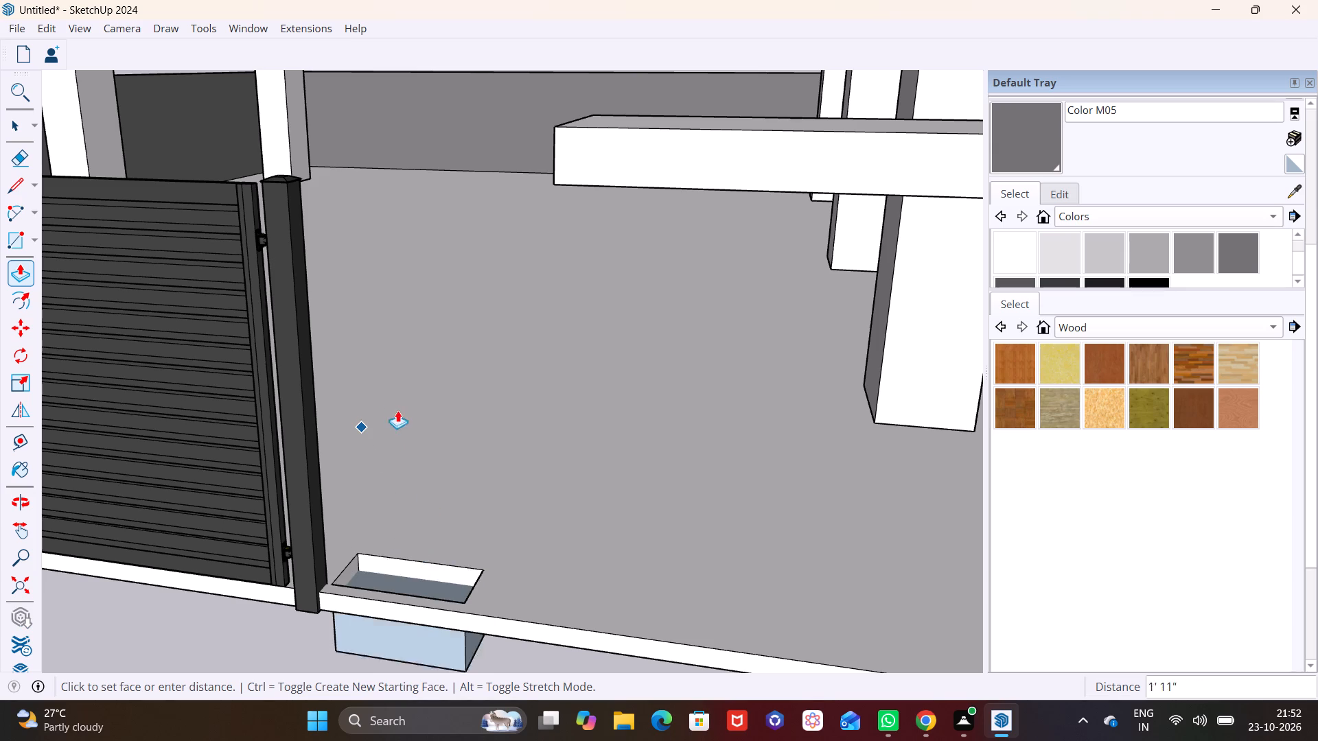
click(390, 384)
drag(404, 511, 342, 292)
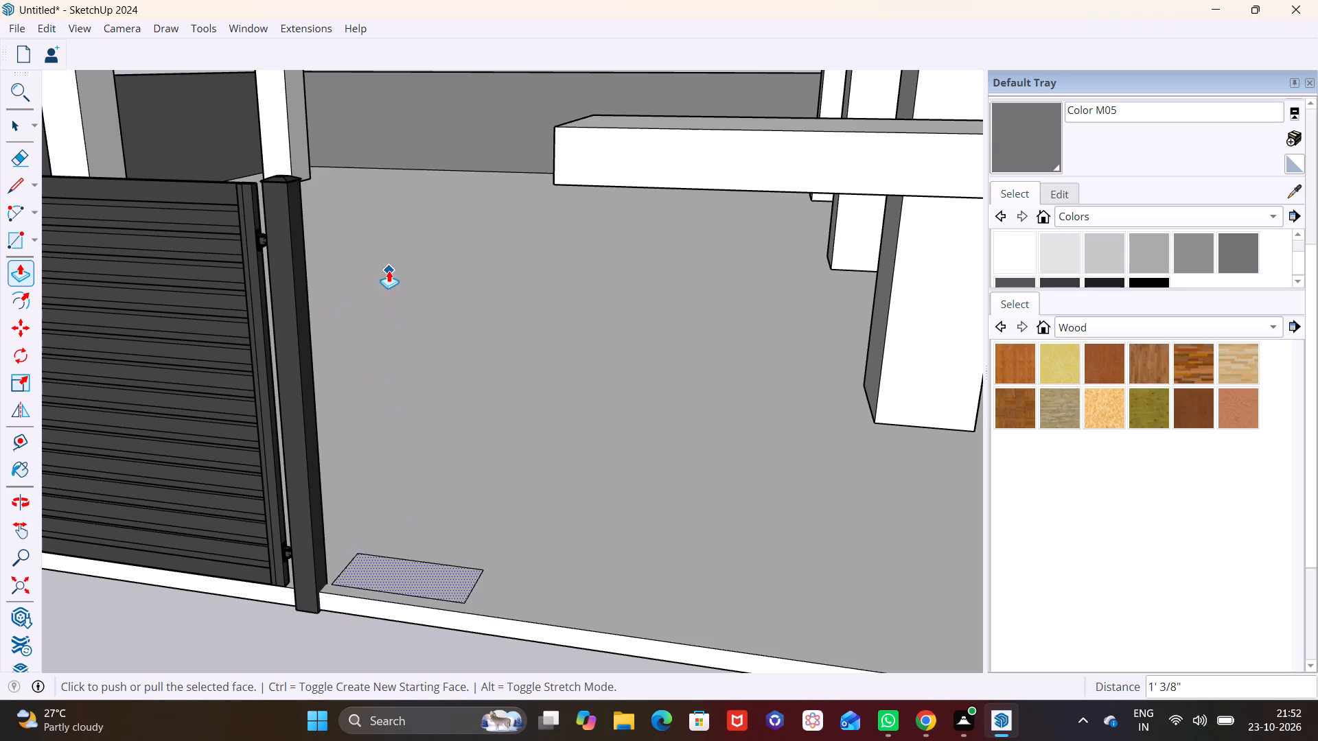
drag(396, 565, 368, 322)
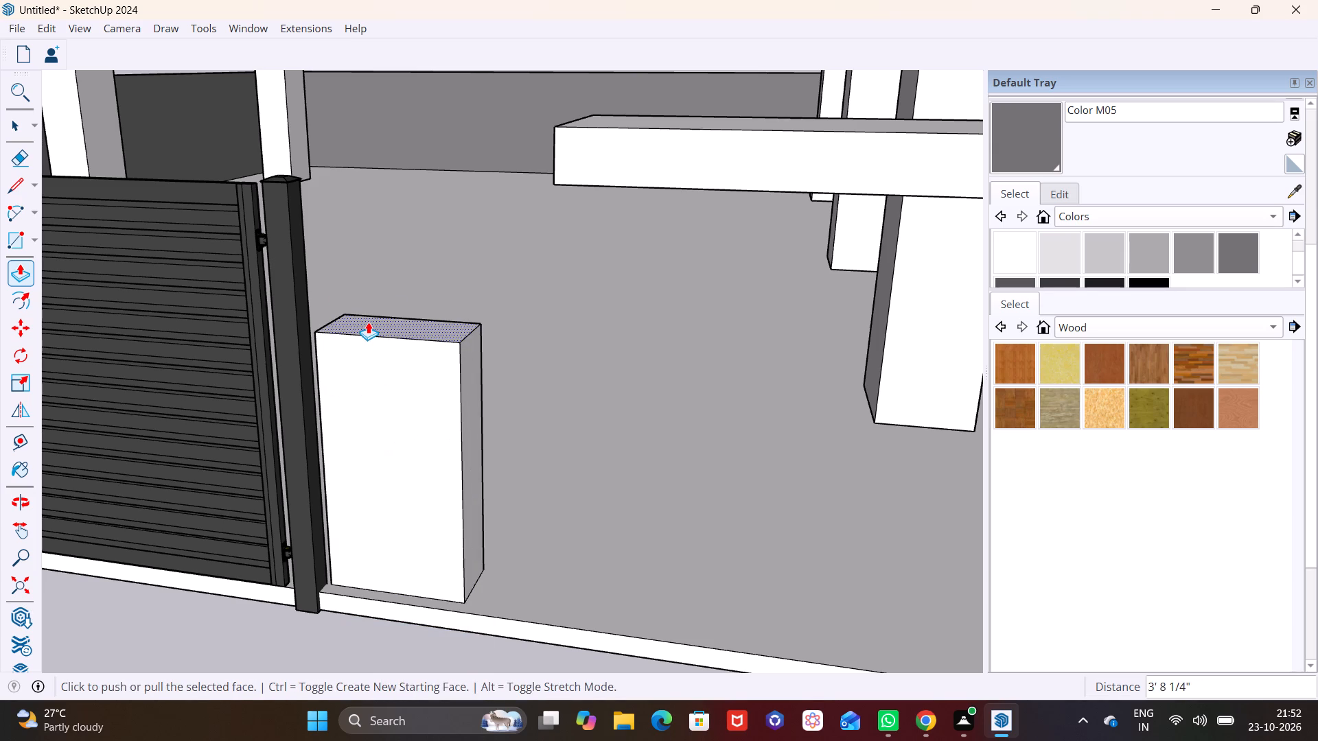
drag(368, 322, 329, 164)
click(329, 163)
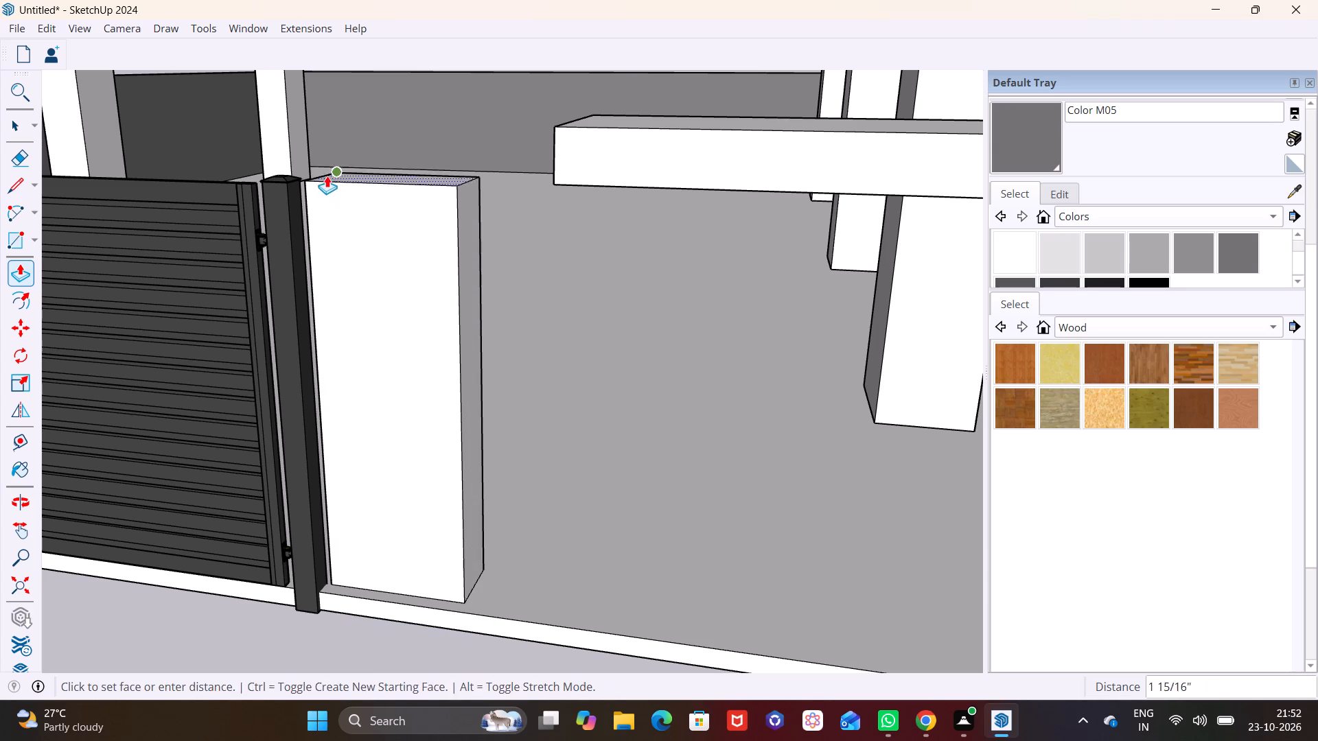
key(space)
click(329, 180)
Push/Pull the entrance beam's end face across the pillar's top to its gate-side face.
middle_drag(362, 209, 684, 255)
click(584, 148)
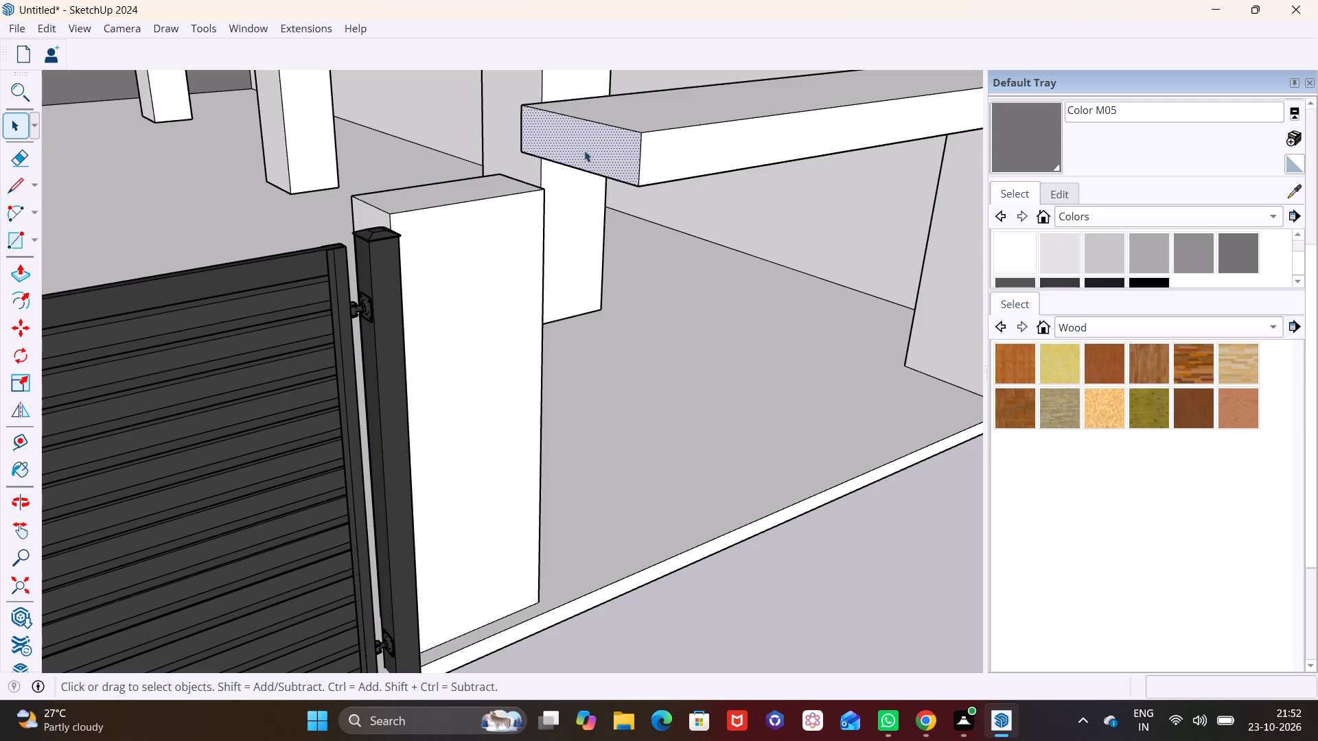
click(15, 263)
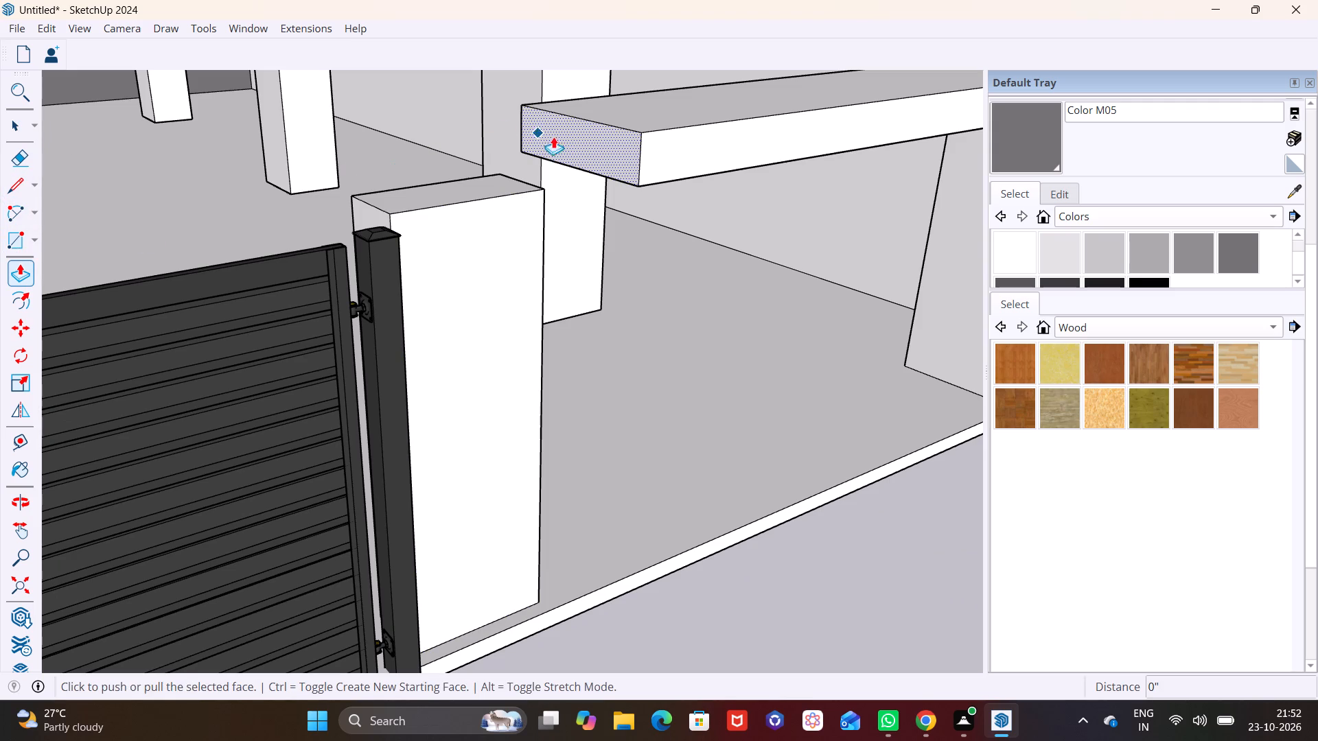
drag(573, 139, 344, 191)
click(344, 191)
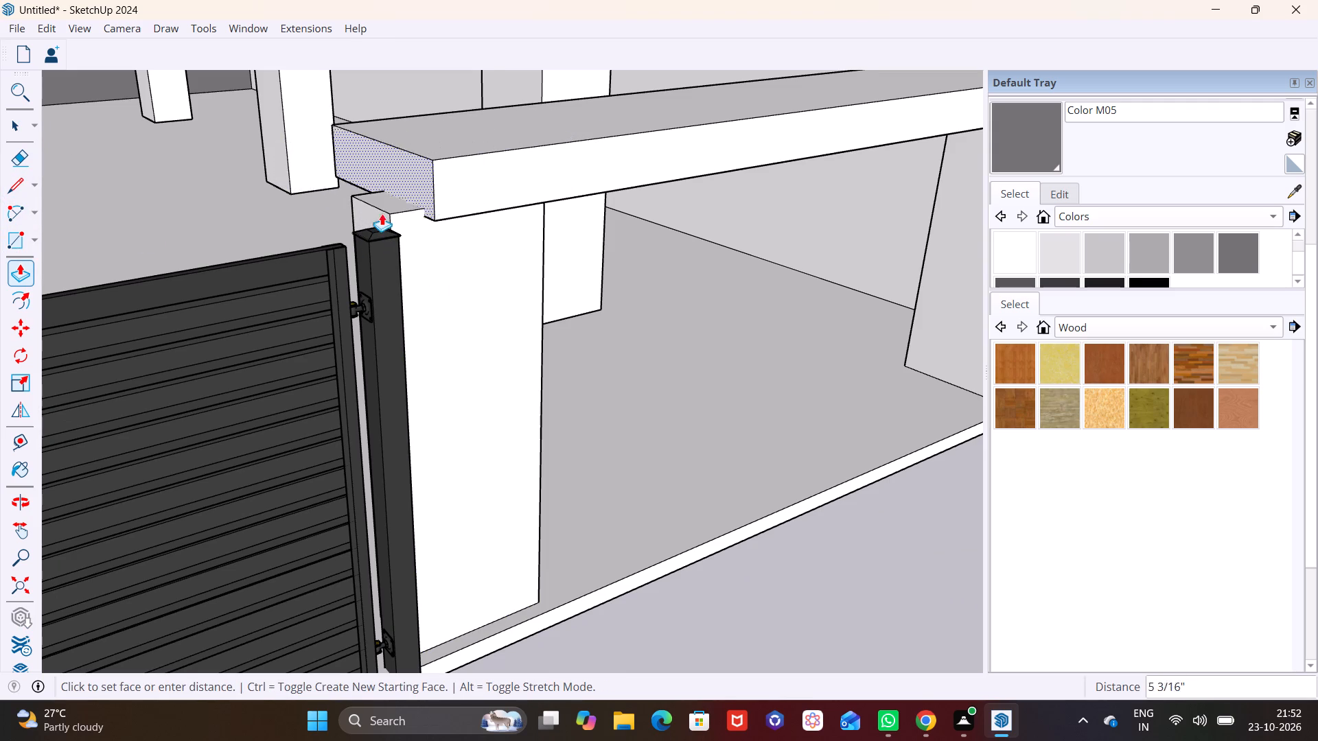
click(375, 209)
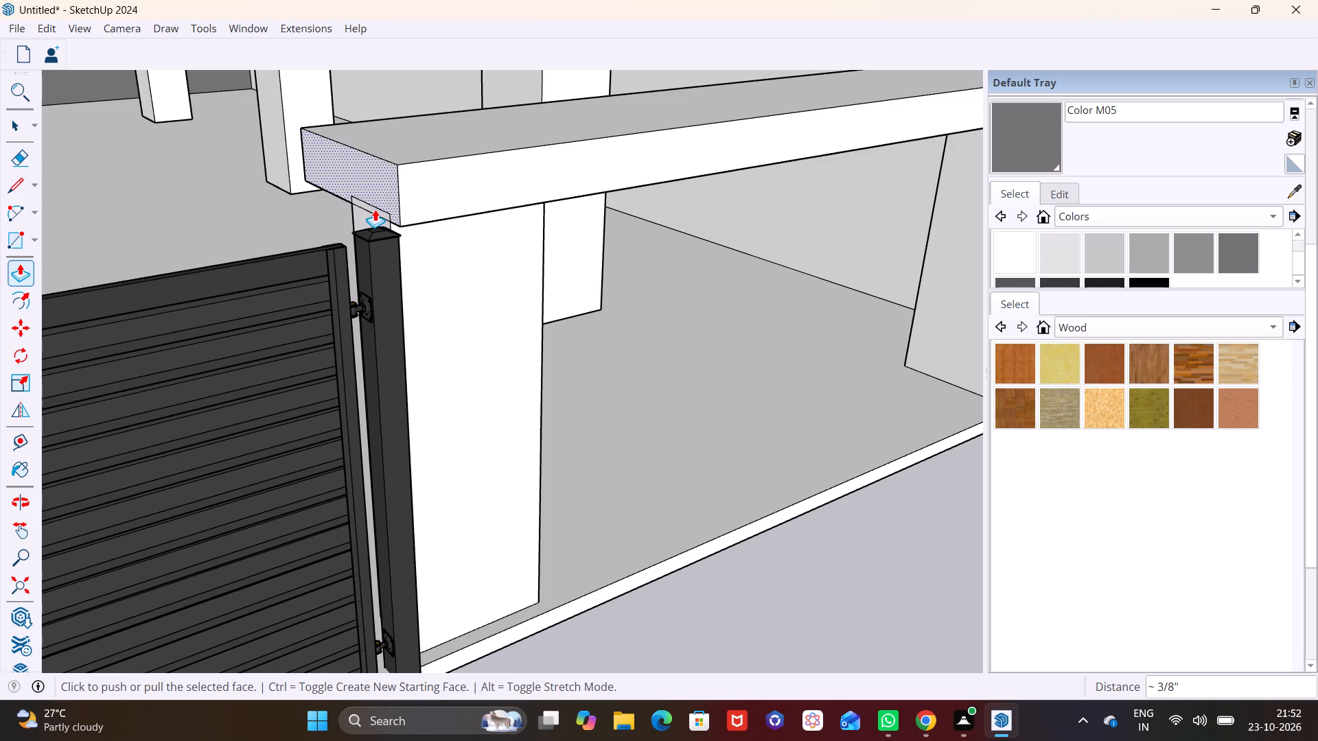
Examine from several angles how the extended beam meets the pillar and the gate's end post.
middle_drag(522, 279, 291, 204)
scroll(379, 261, up, 2)
middle_drag(439, 299, 275, 305)
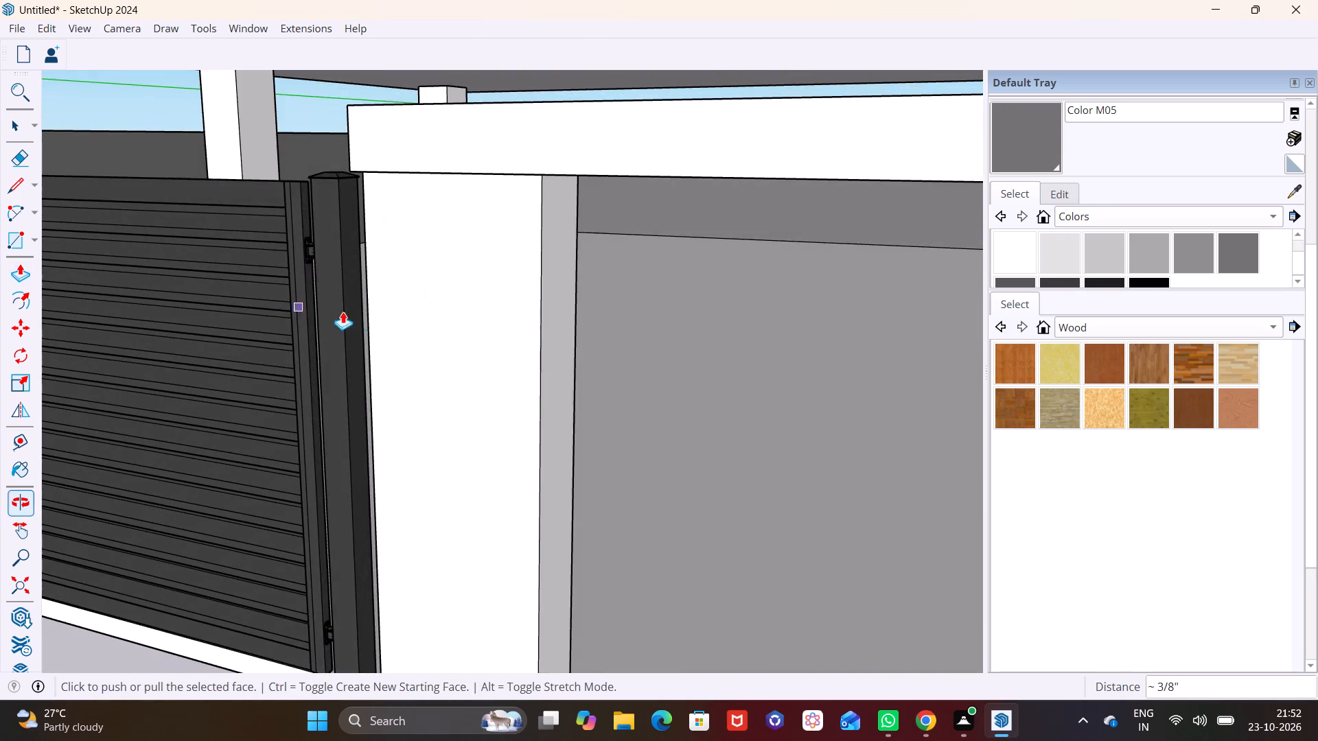
scroll(371, 324, down, 3)
middle_drag(404, 327, 397, 224)
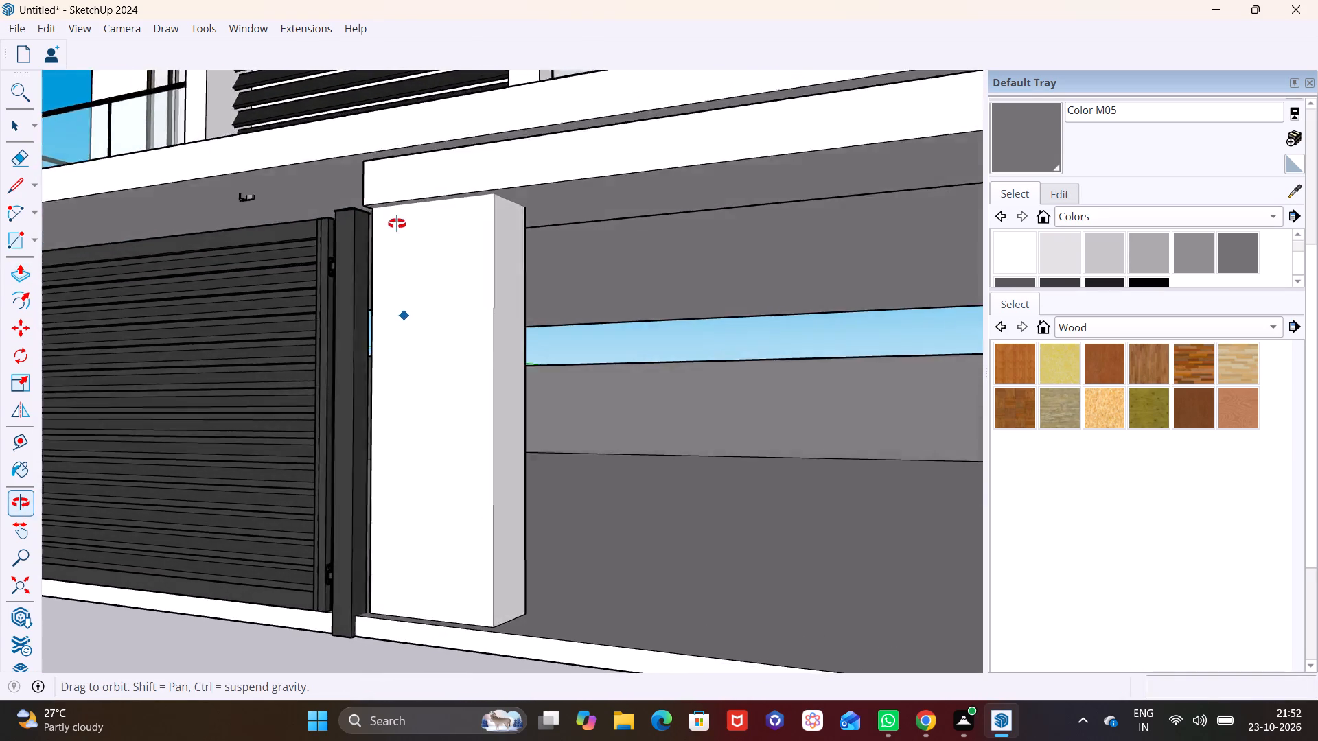
middle_drag(397, 224, 473, 309)
scroll(426, 324, down, 6)
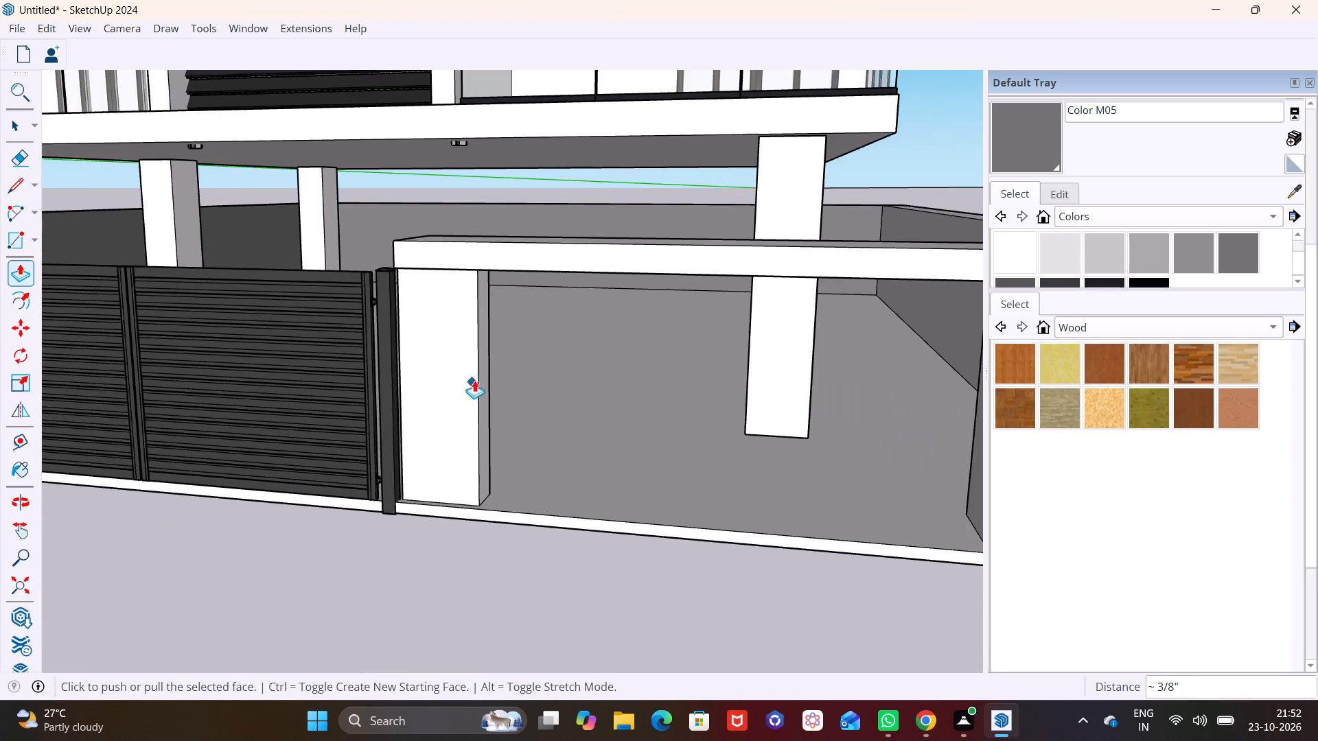
Move the front gate from its end post's bottom corner about 5 inches back to the white pillar's bottom corner.
middle_drag(479, 379, 569, 368)
scroll(569, 368, down, 1)
middle_drag(504, 400, 446, 414)
scroll(436, 418, up, 7)
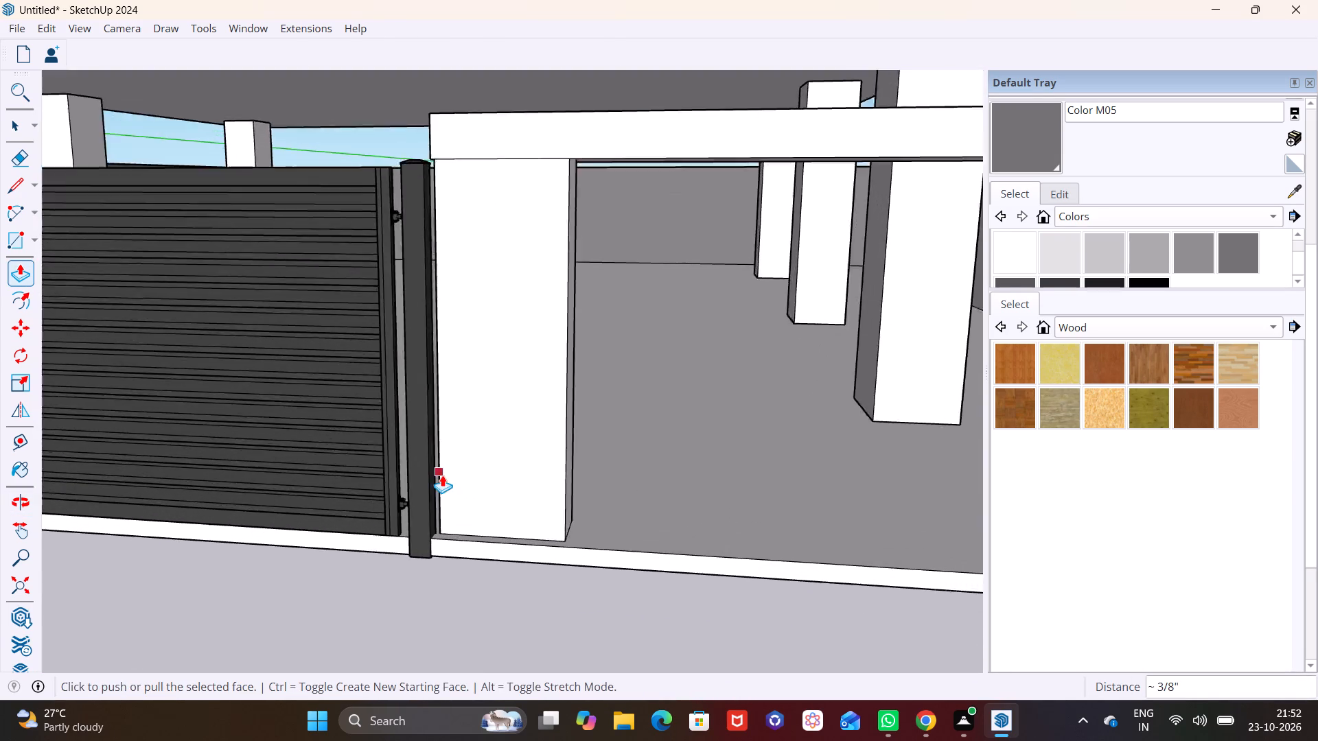
scroll(442, 475, up, 1)
middle_drag(415, 499, 371, 502)
scroll(378, 499, up, 3)
key(space)
click(402, 510)
key(m)
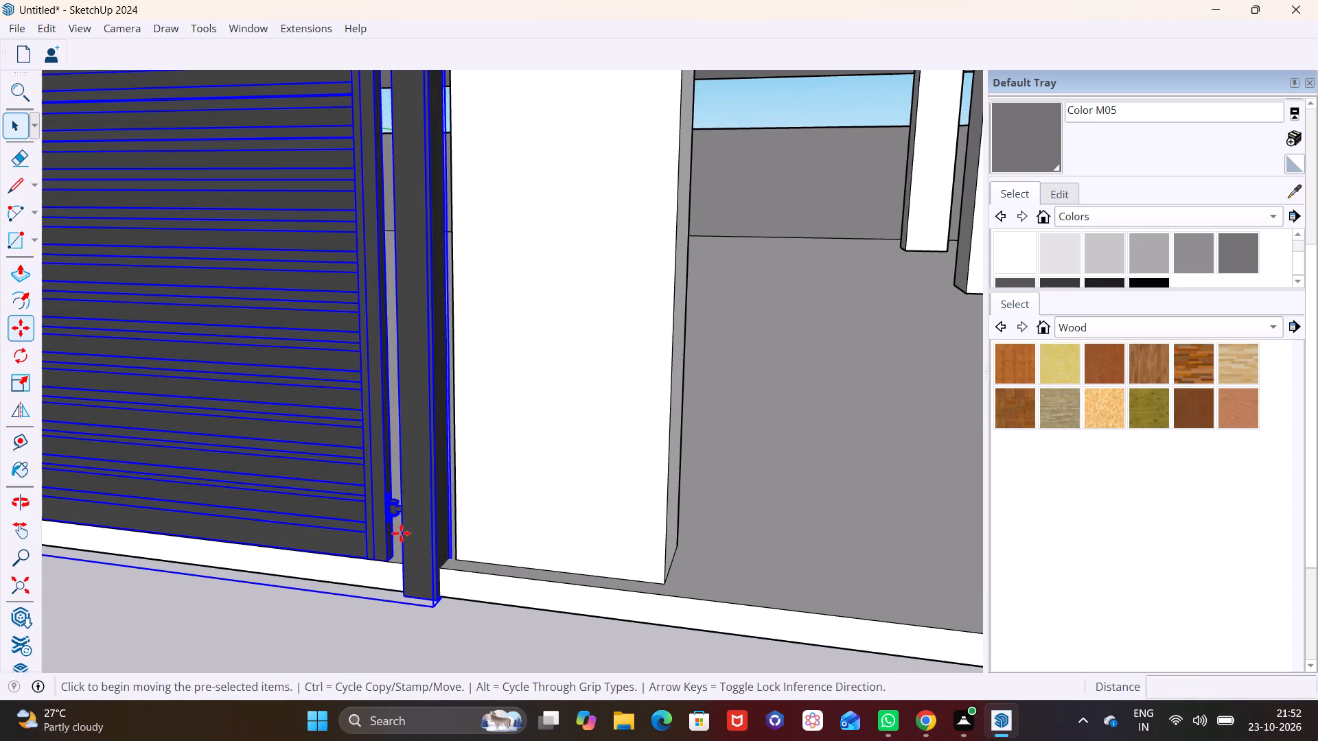
click(428, 604)
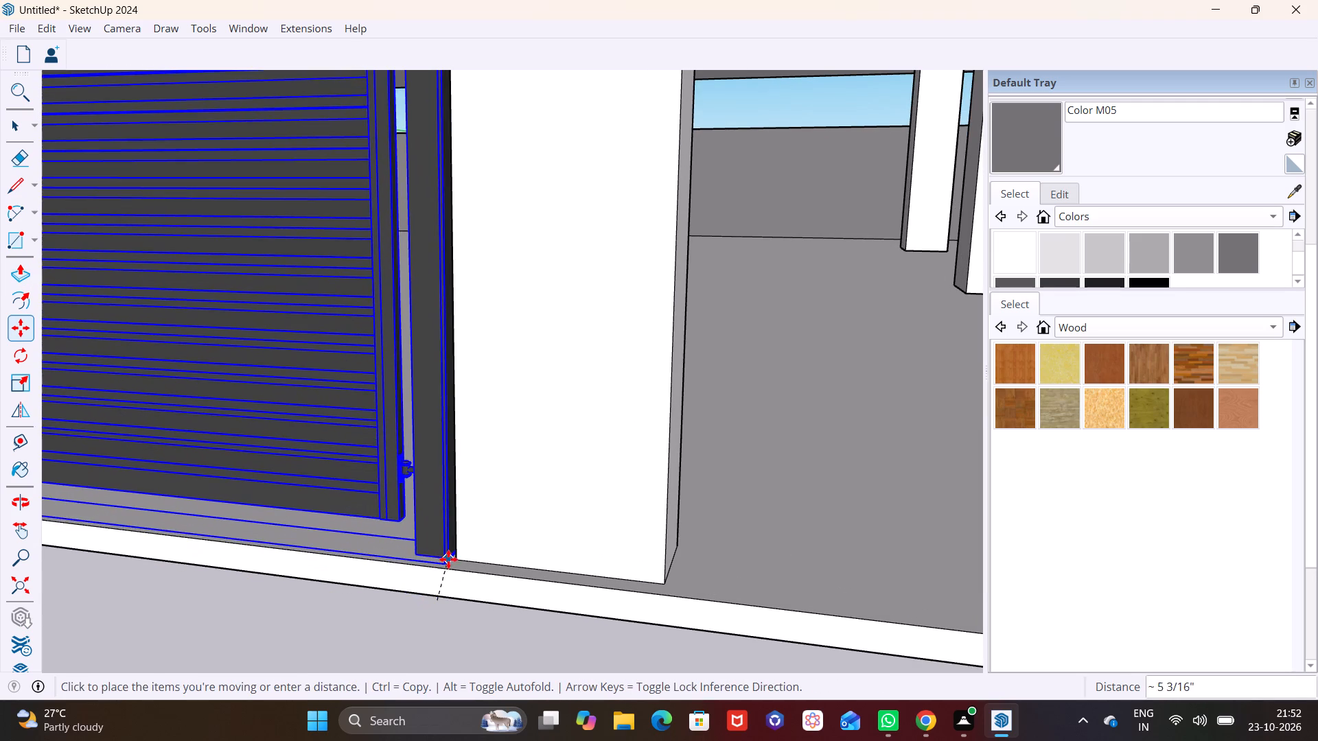
click(454, 559)
key(space)
click(384, 612)
Examine from several angles the opening between the gate pillar and the front boundary wall.
scroll(383, 591, down, 4)
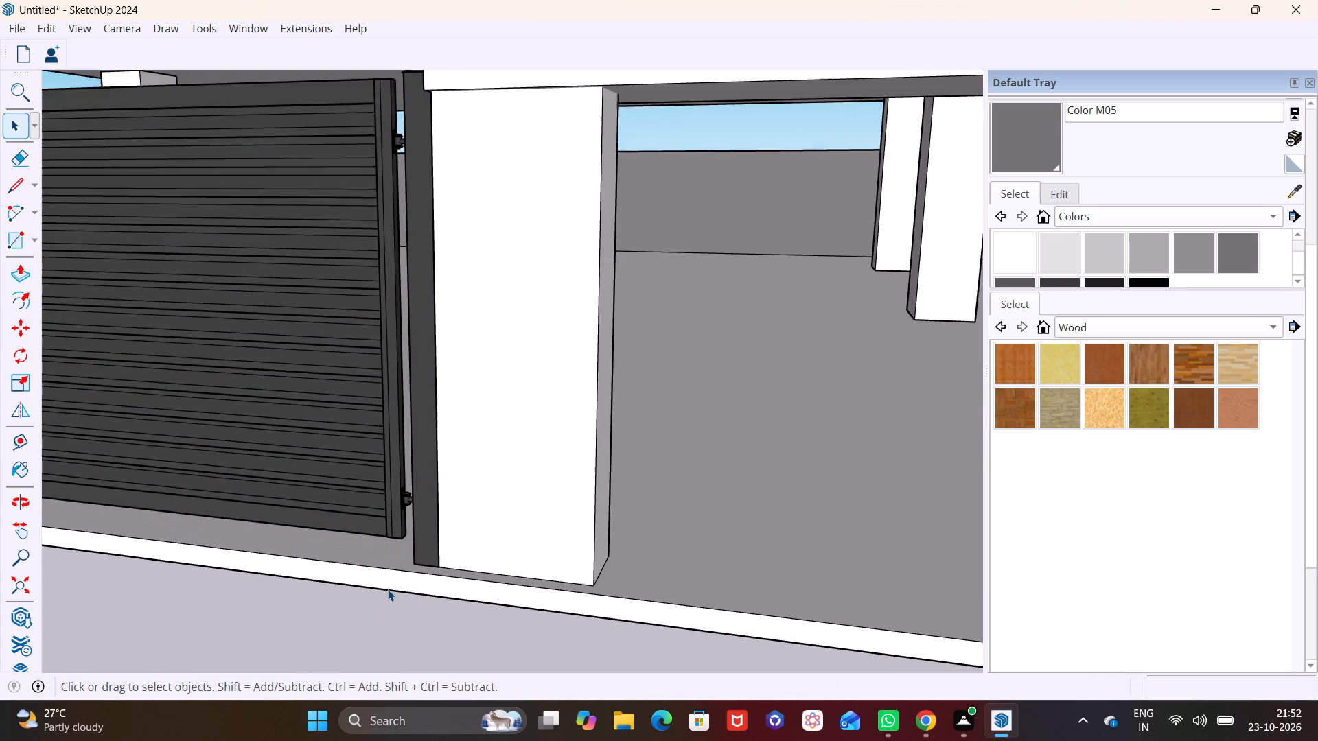
scroll(388, 589, down, 9)
shift+middle_drag(376, 511, 644, 502)
middle_drag(621, 517, 449, 496)
scroll(587, 475, down, 2)
shift+middle_drag(594, 476, 246, 422)
middle_drag(355, 497, 508, 429)
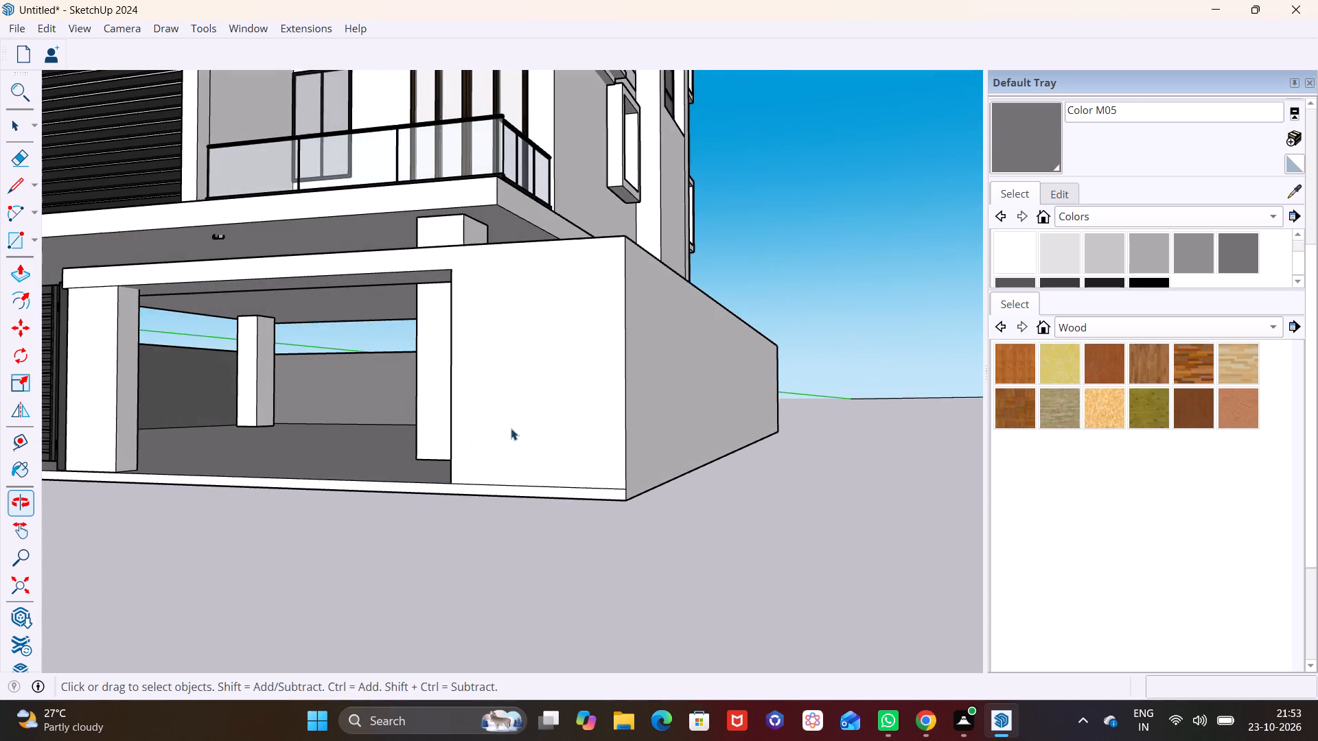
middle_drag(481, 429, 590, 471)
scroll(450, 457, up, 4)
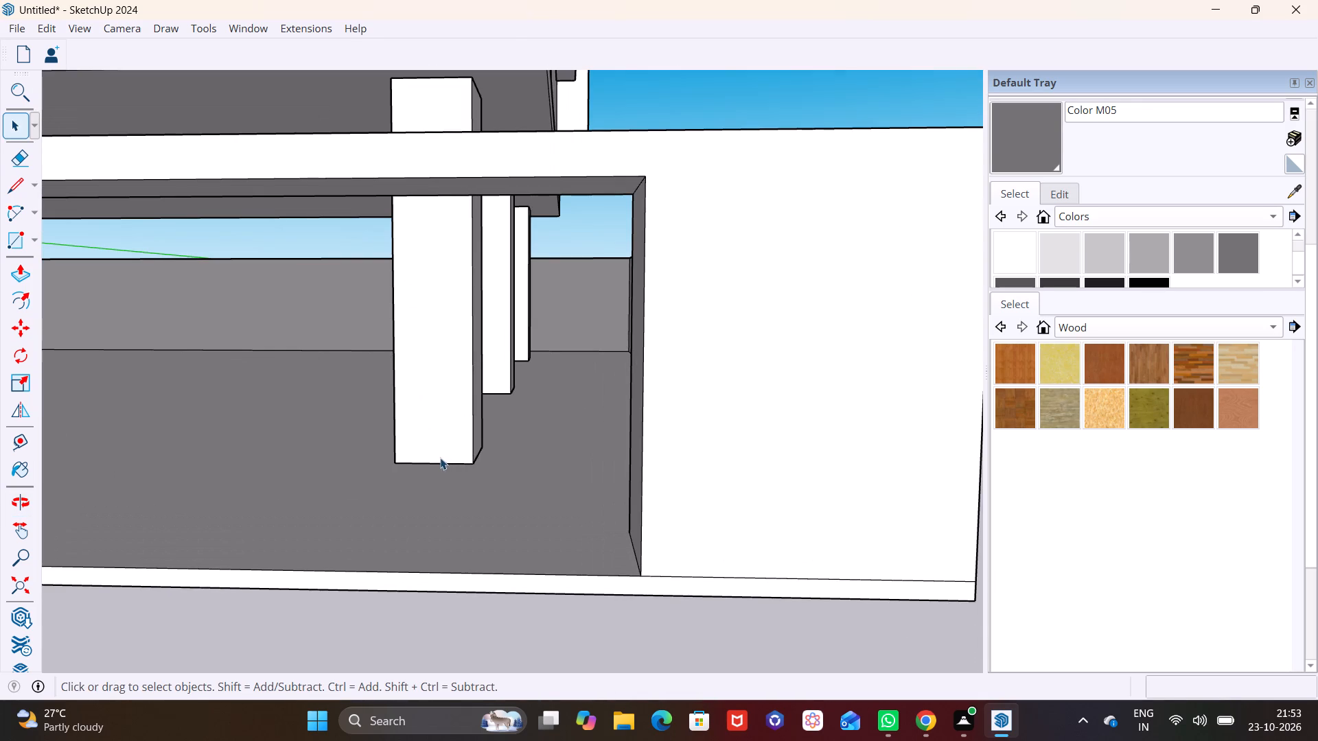
scroll(428, 455, up, 1)
scroll(436, 441, down, 7)
shift+middle_drag(438, 446, 612, 438)
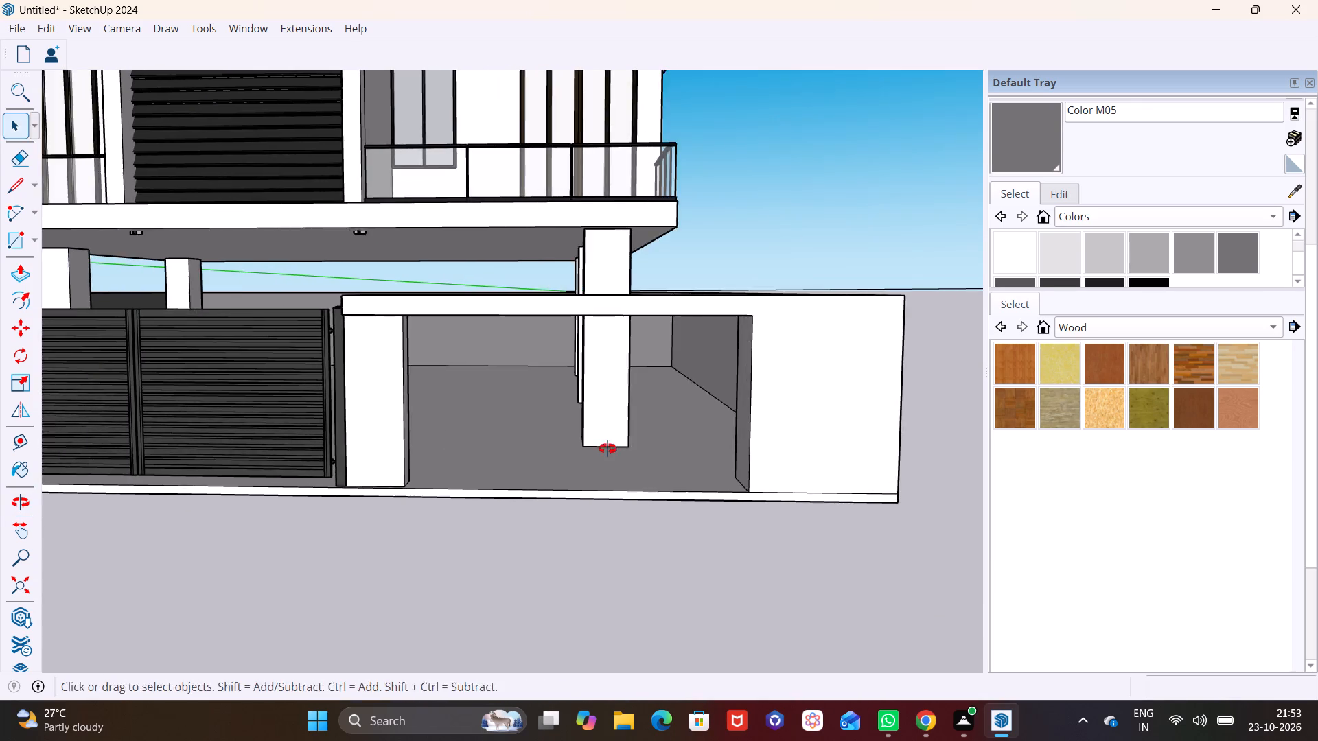
middle_drag(611, 447, 351, 506)
Draw a narrow rectangle across the full width of the pillar's inner face, about 1' 2" wide, near mid-height.
scroll(197, 445, up, 7)
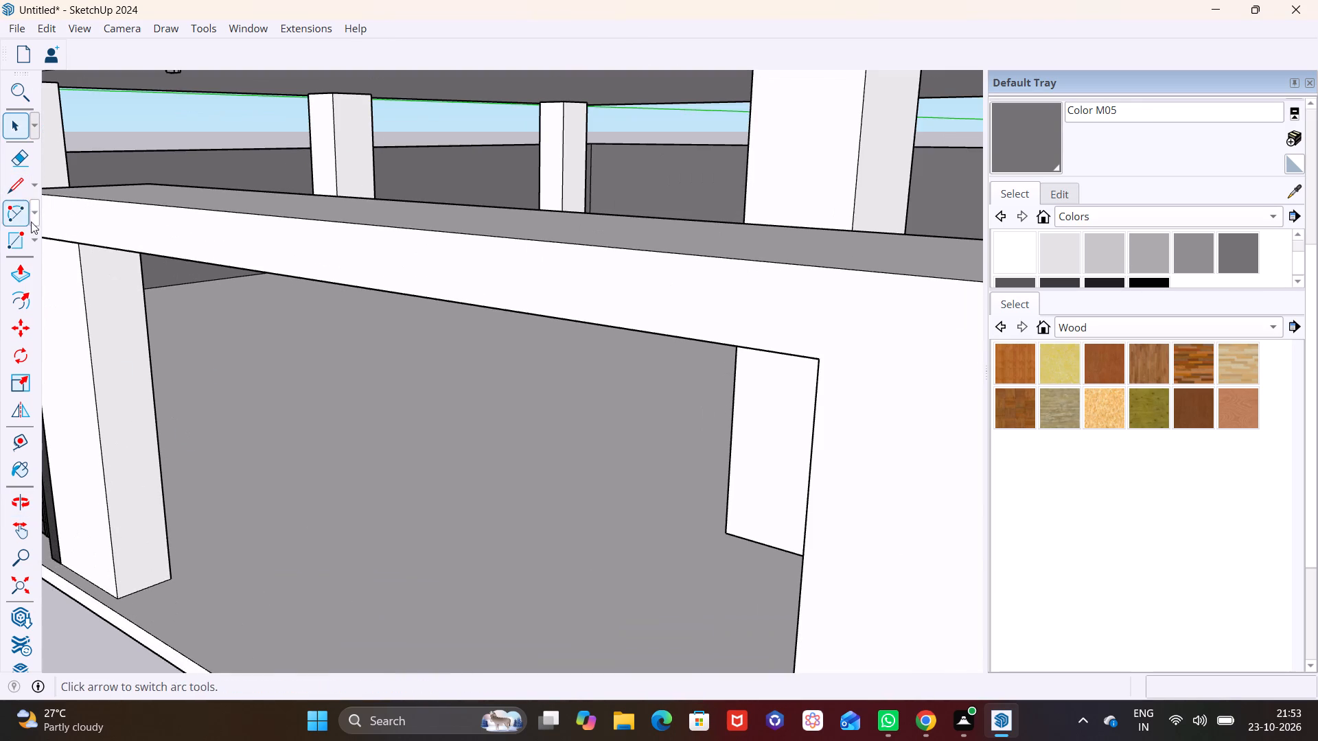
click(37, 239)
click(48, 261)
shift+middle_drag(150, 347, 275, 298)
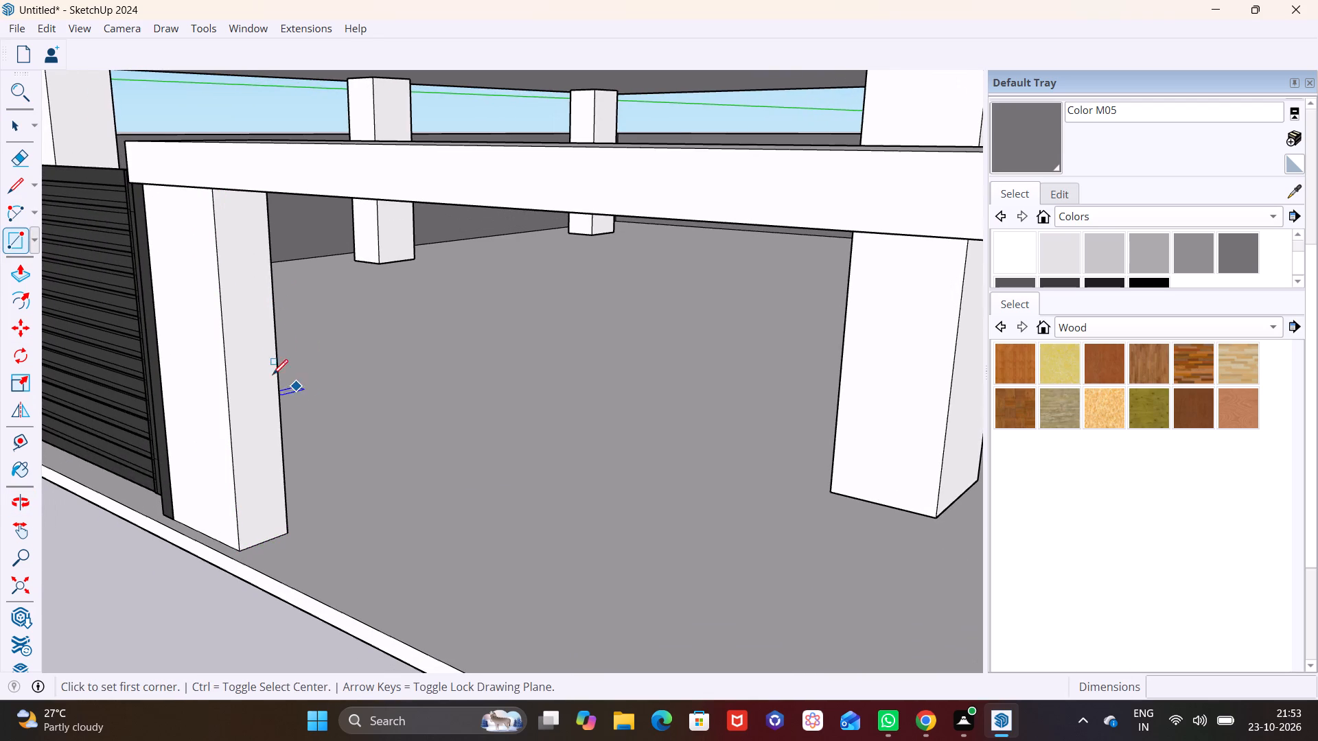
click(224, 333)
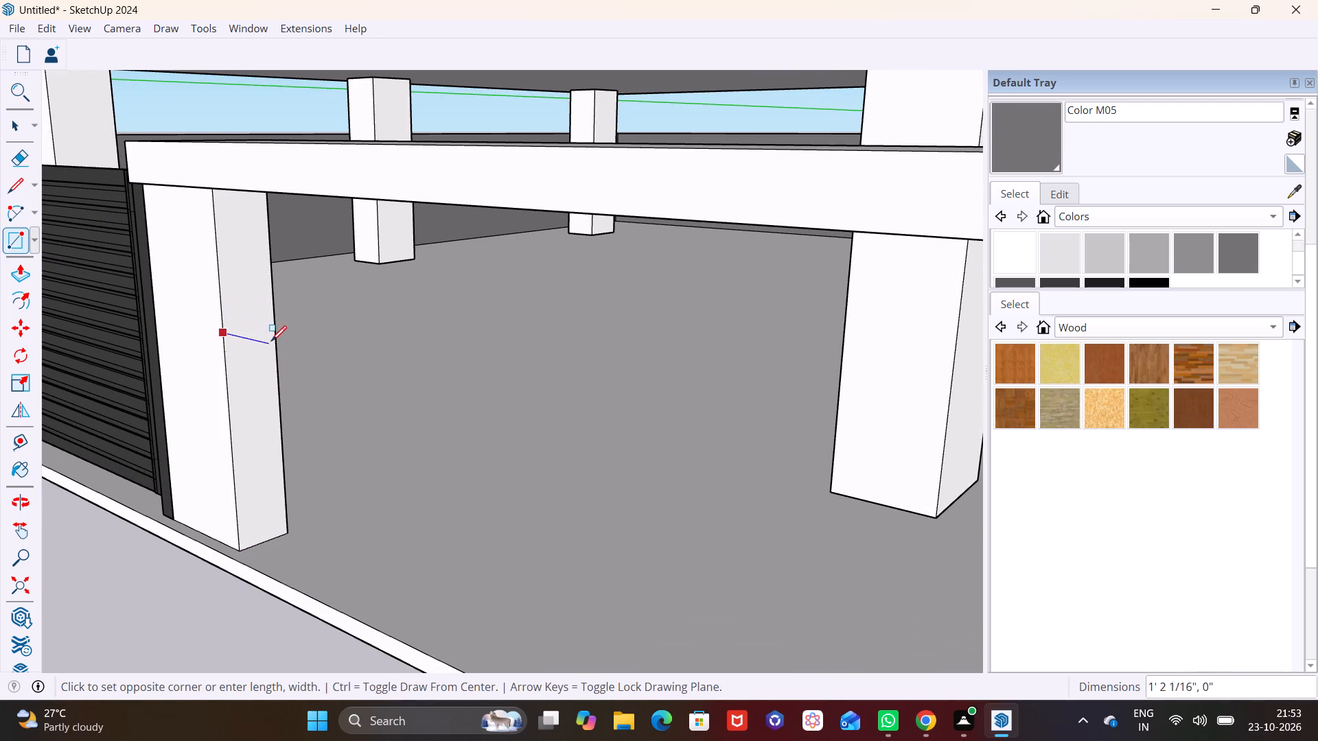
click(281, 346)
Push/Pull the rectangle about 11' 2 5/8" across the opening to the boundary wall as a horizontal rail.
key(space)
click(253, 341)
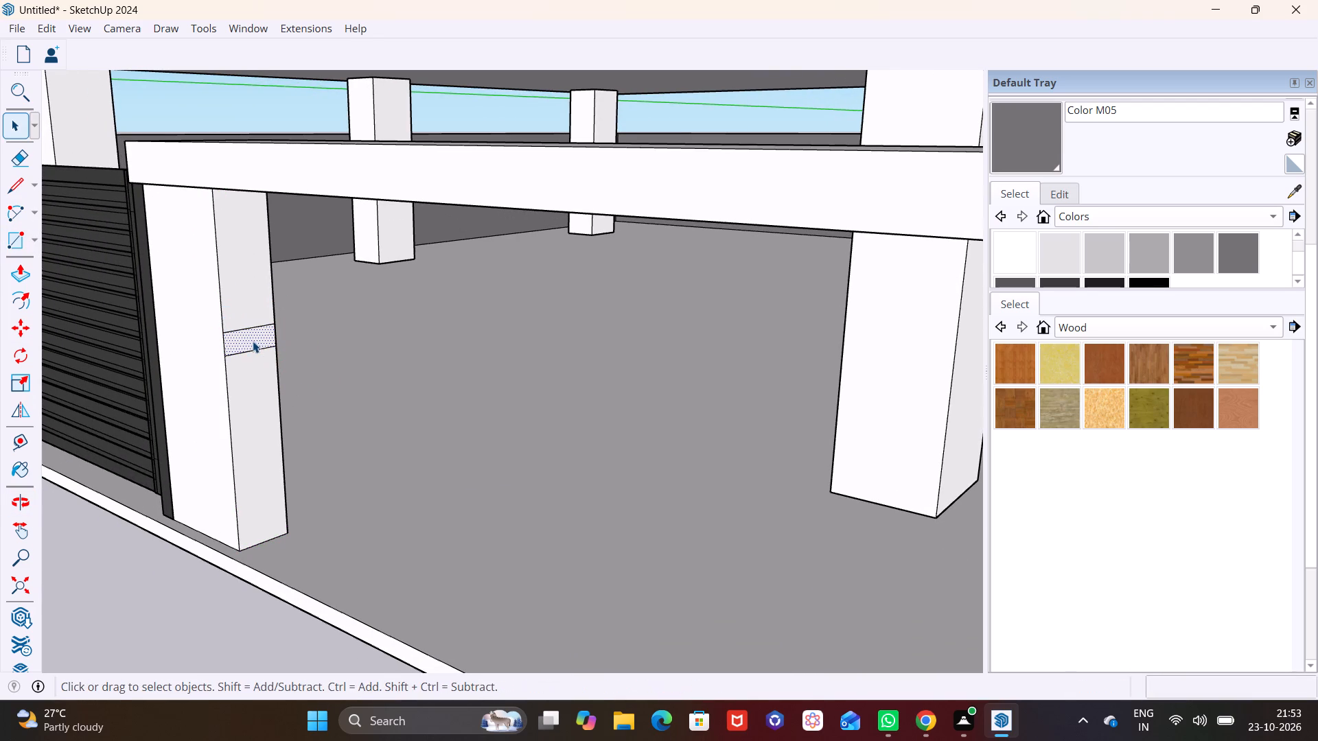
click(27, 277)
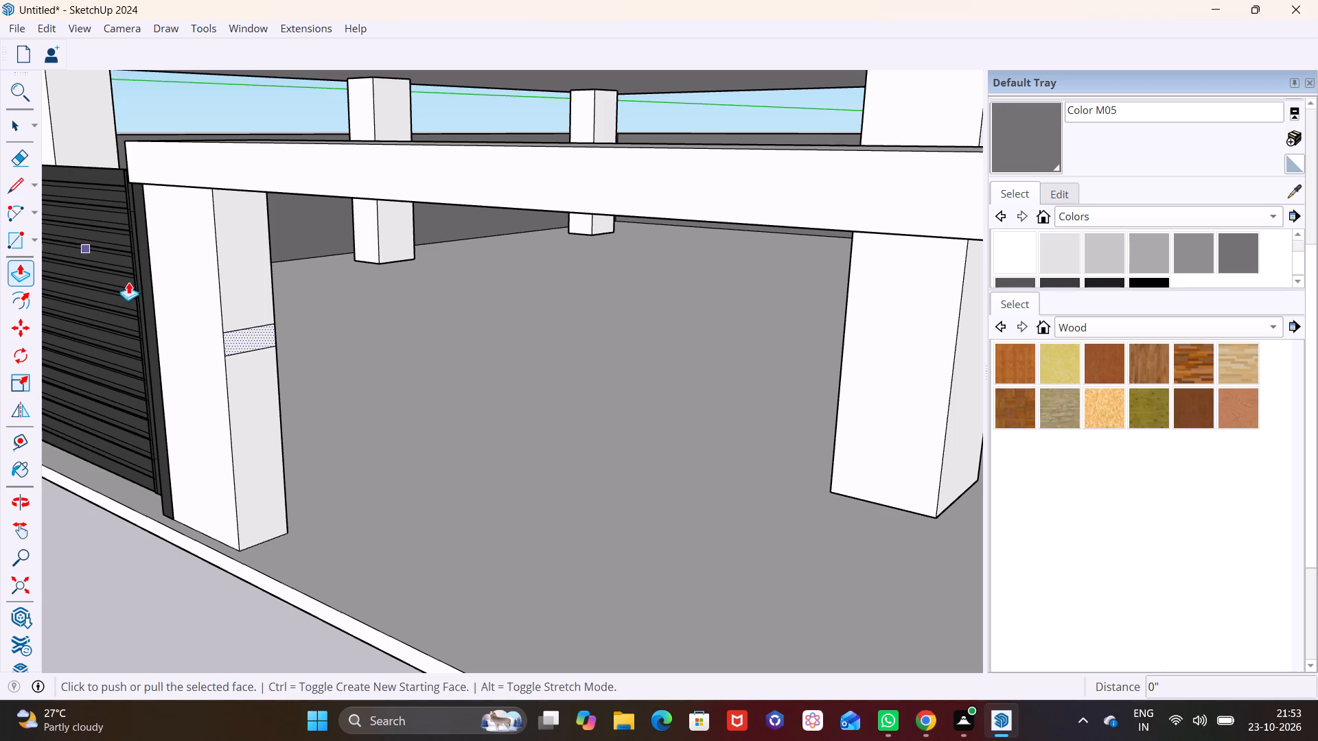
click(227, 330)
scroll(517, 405, down, 3)
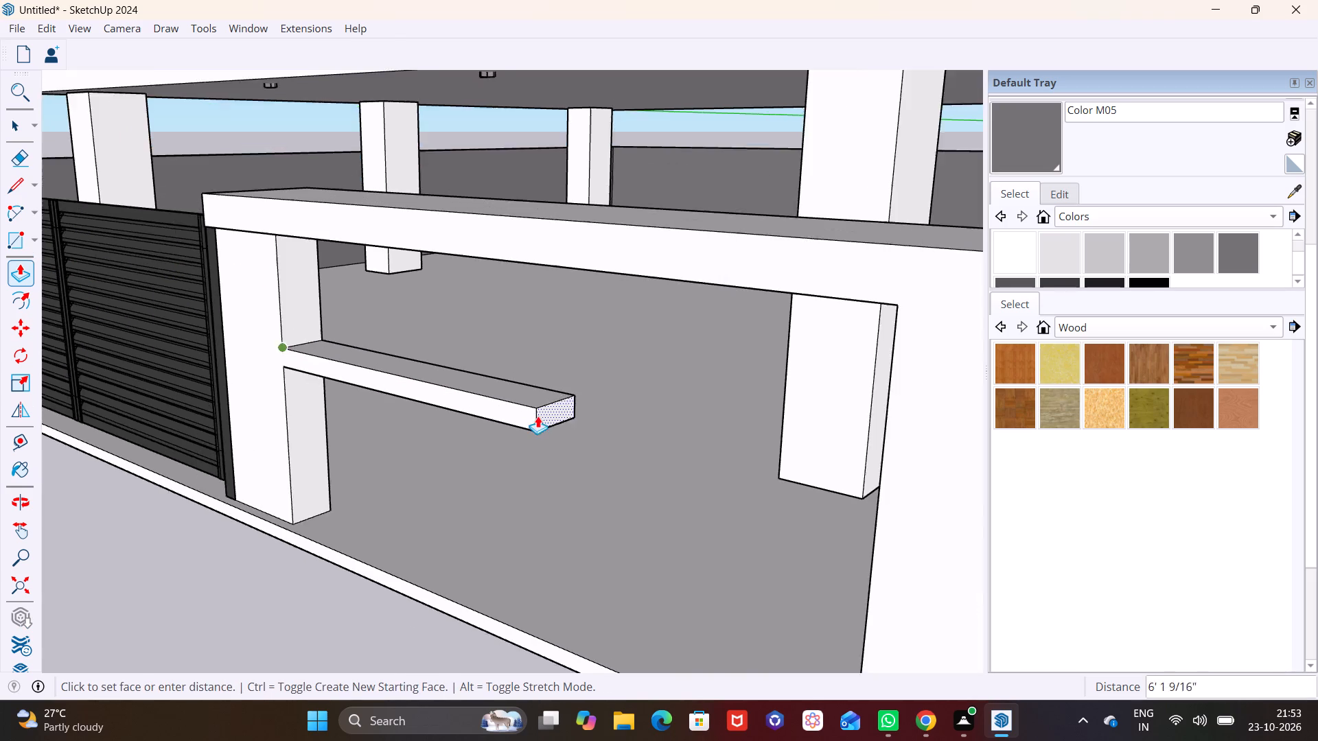
scroll(537, 416, down, 3)
click(768, 522)
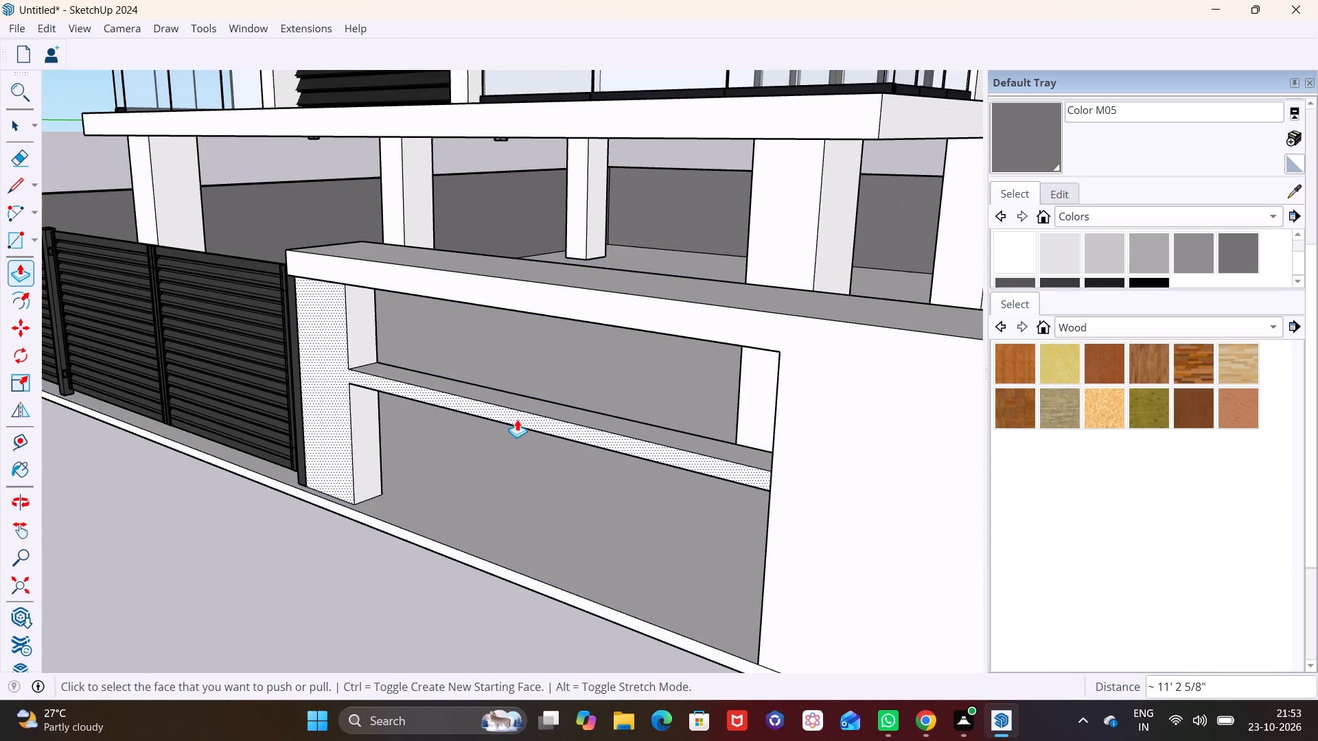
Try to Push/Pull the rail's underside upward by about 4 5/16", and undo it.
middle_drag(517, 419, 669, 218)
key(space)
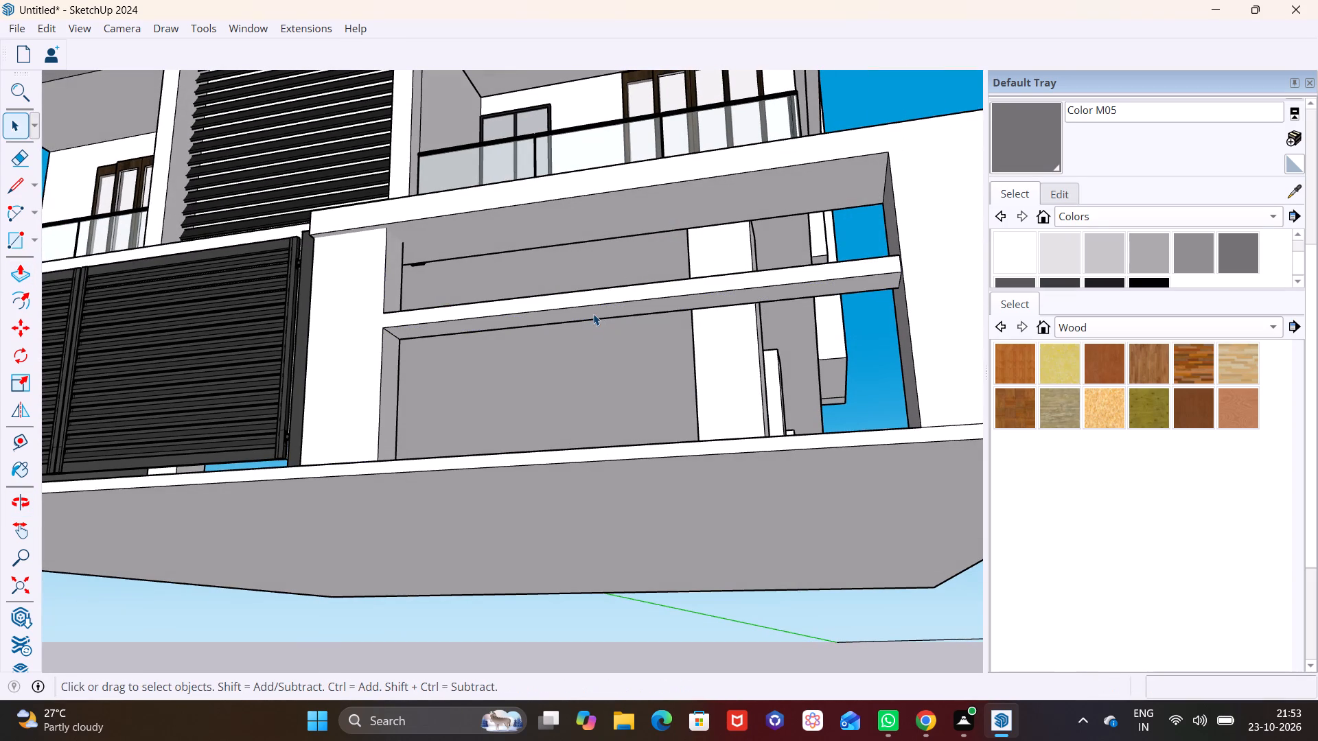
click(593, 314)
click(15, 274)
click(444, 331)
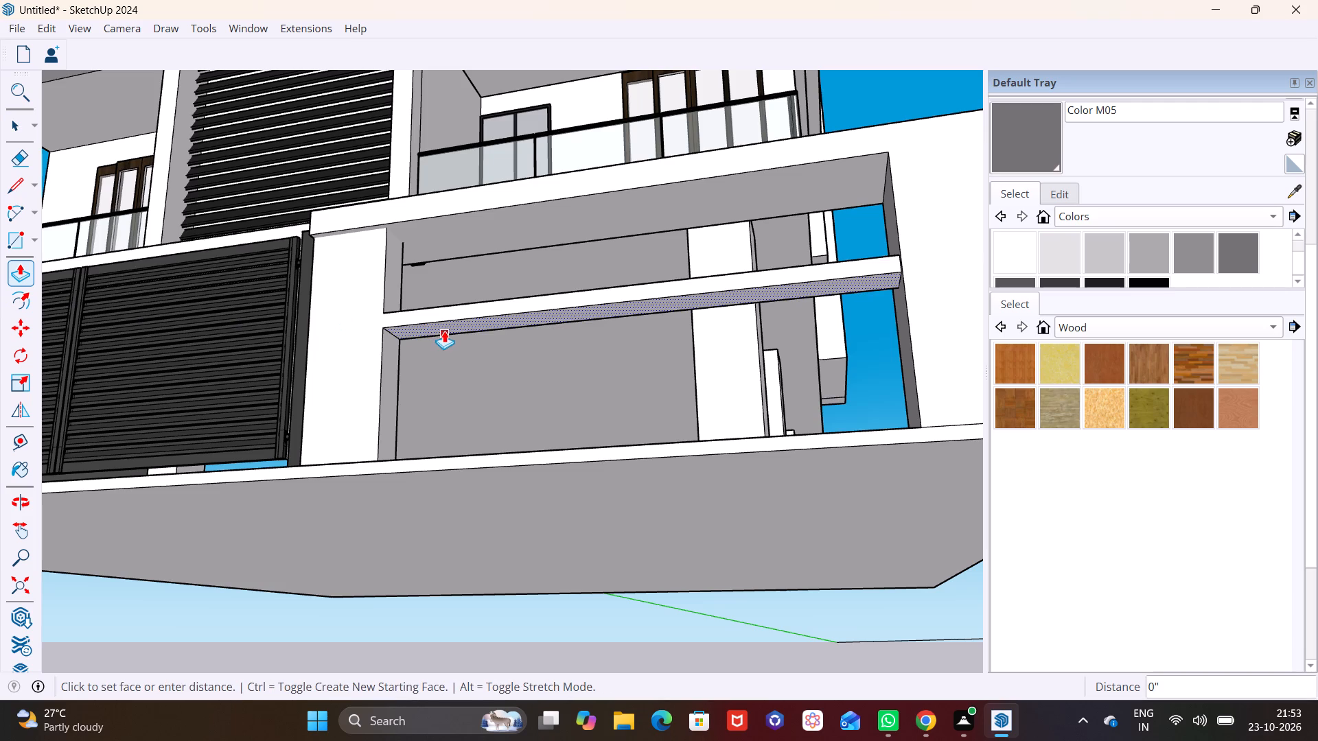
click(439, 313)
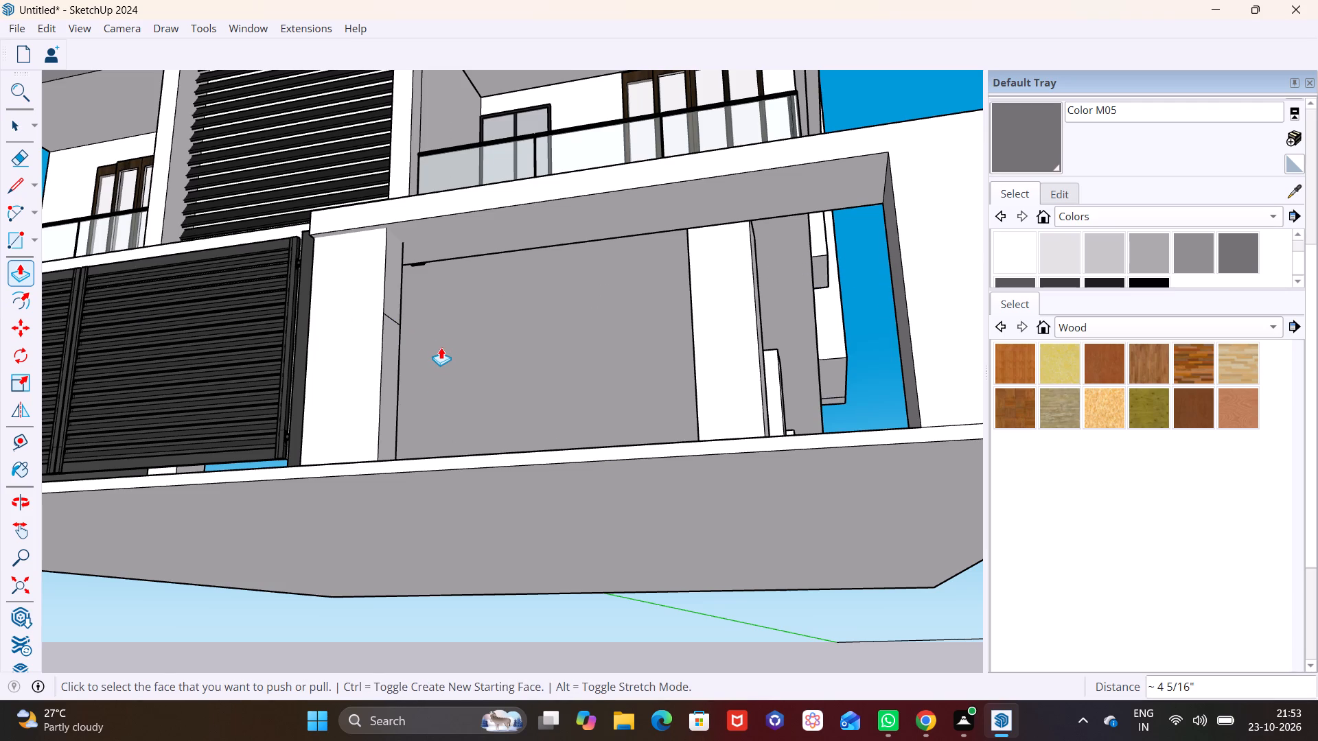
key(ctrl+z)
Push/Pull the rail's underside down about 3' 2" to the slab, forming a low wall beneath the opening.
click(441, 329)
scroll(443, 366, down, 3)
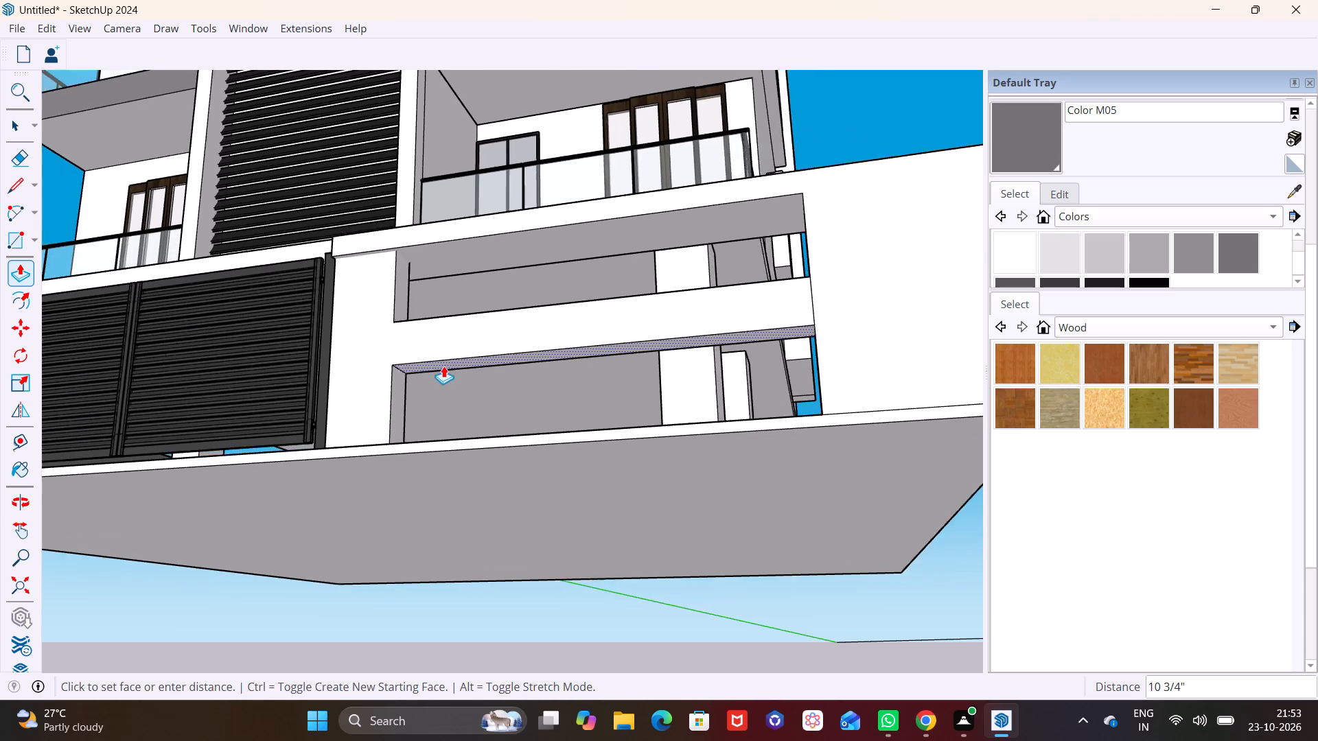
middle_drag(443, 366, 435, 457)
click(454, 539)
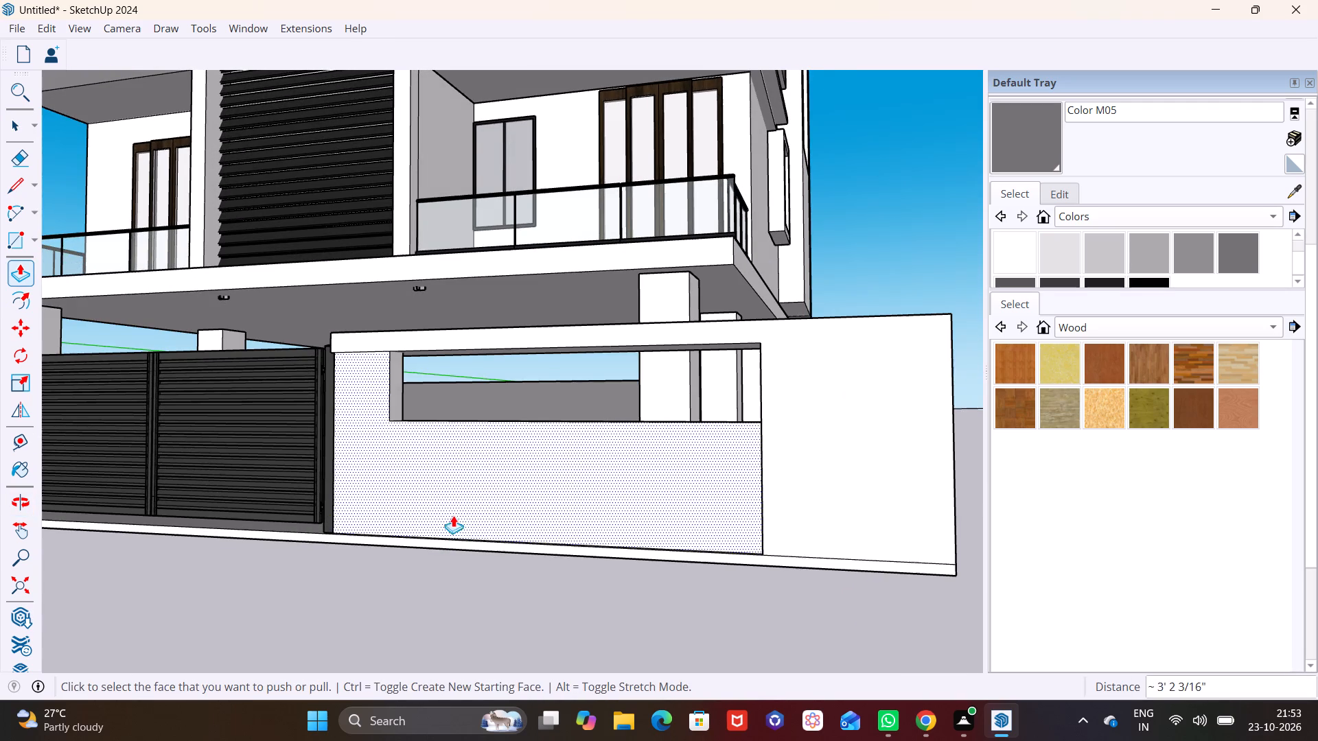
Draw a vertical line about 3' 5" long from the opening's lower pillar-side corner down the front wall face.
scroll(495, 467, up, 3)
middle_drag(487, 458, 538, 486)
scroll(489, 445, up, 2)
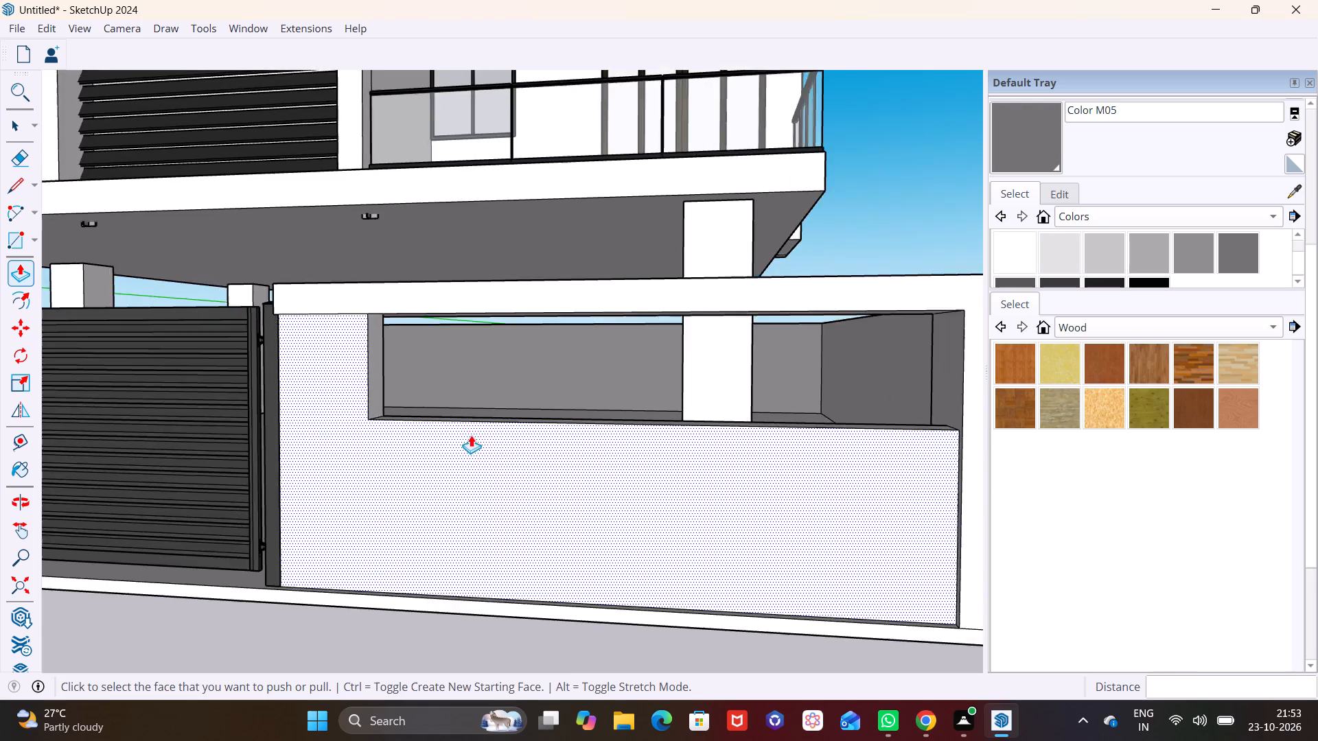
scroll(471, 435, up, 3)
middle_drag(340, 426, 204, 440)
scroll(219, 441, up, 3)
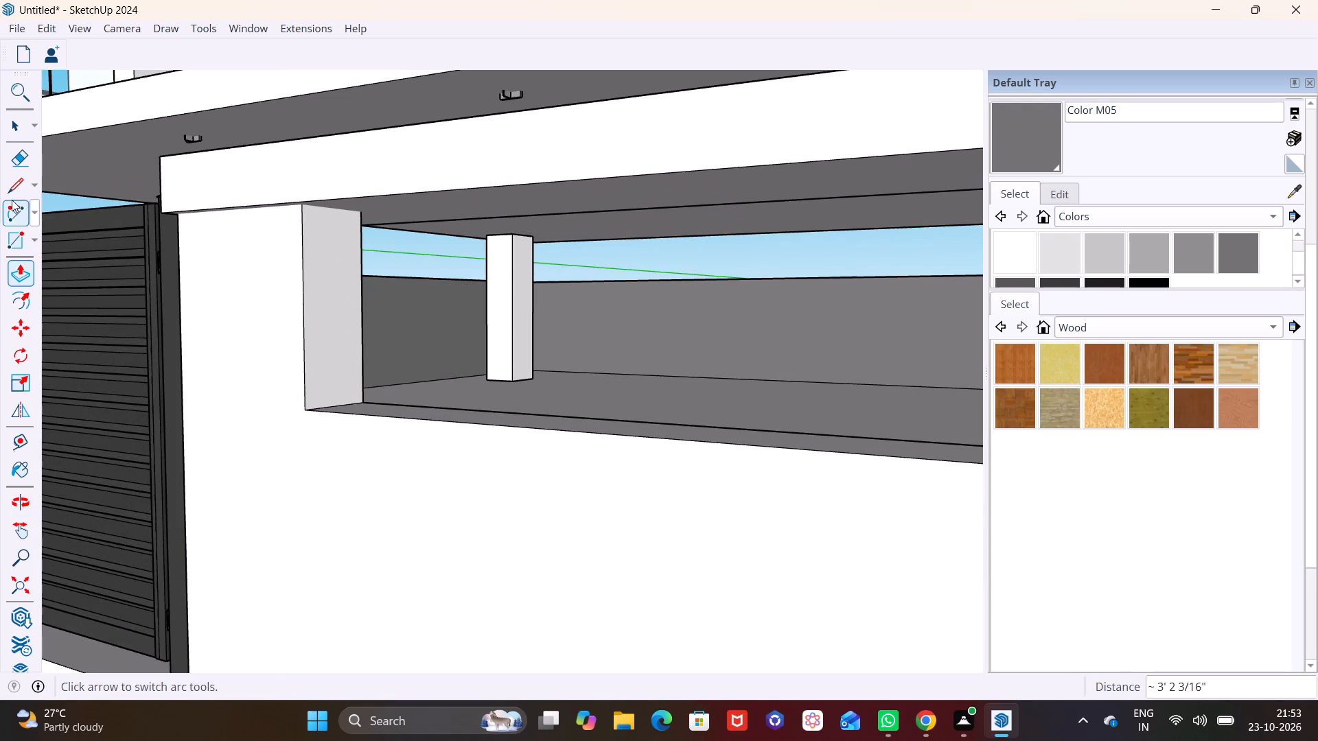
drag(12, 189, 12, 197)
scroll(344, 484, down, 2)
shift+middle_drag(372, 457, 382, 393)
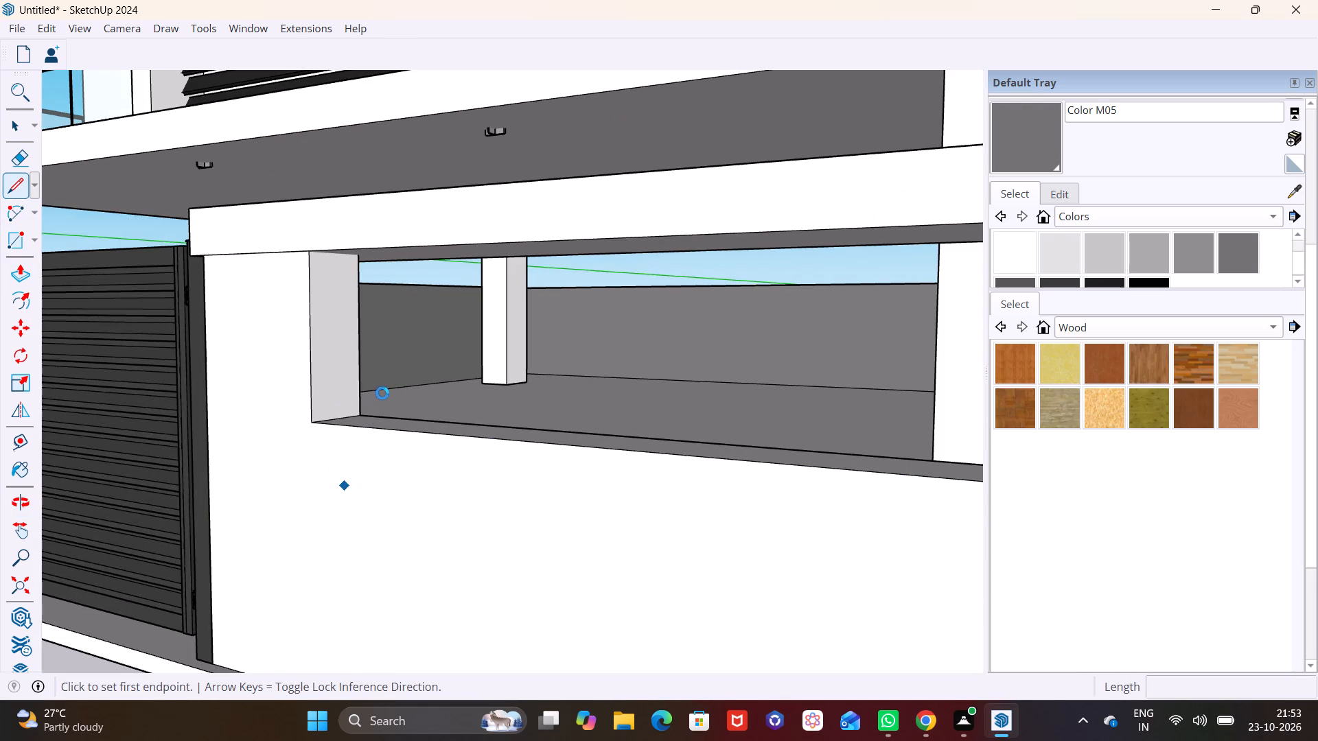
scroll(362, 510, down, 2)
shift+middle_drag(368, 516, 362, 408)
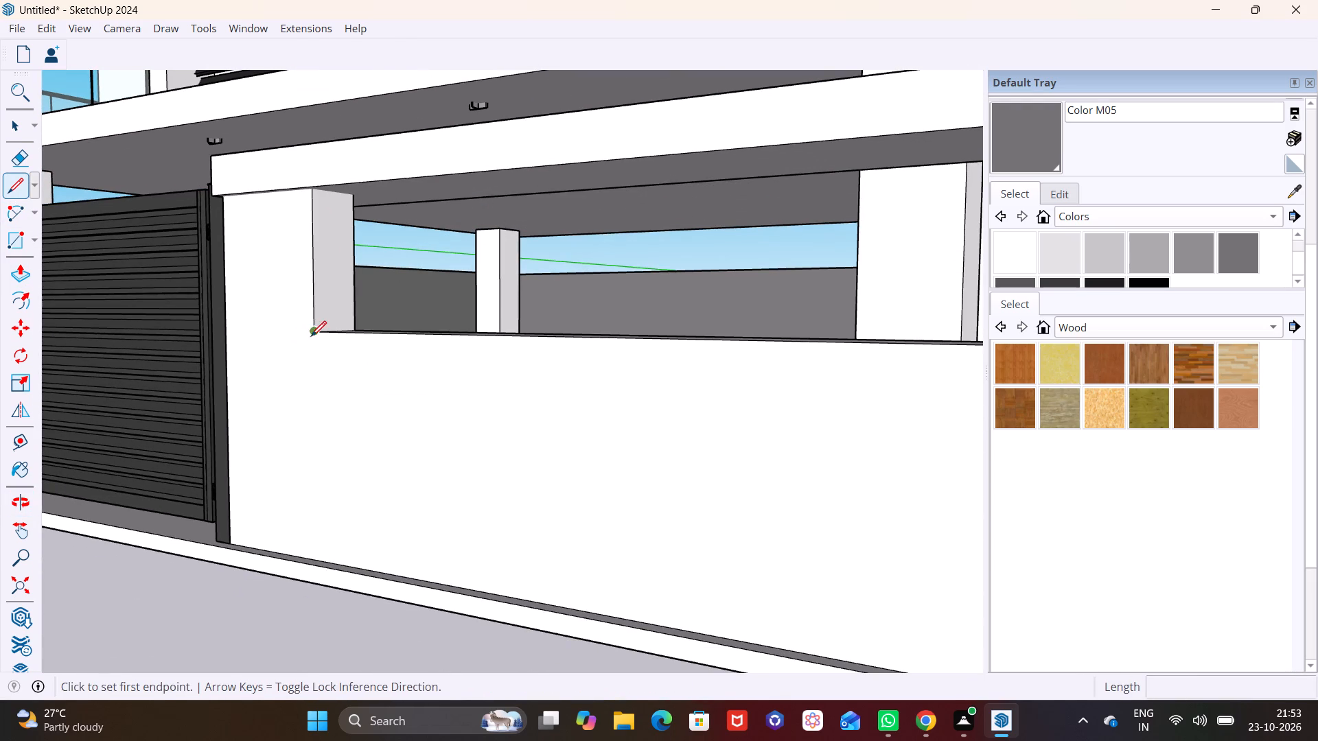
click(311, 336)
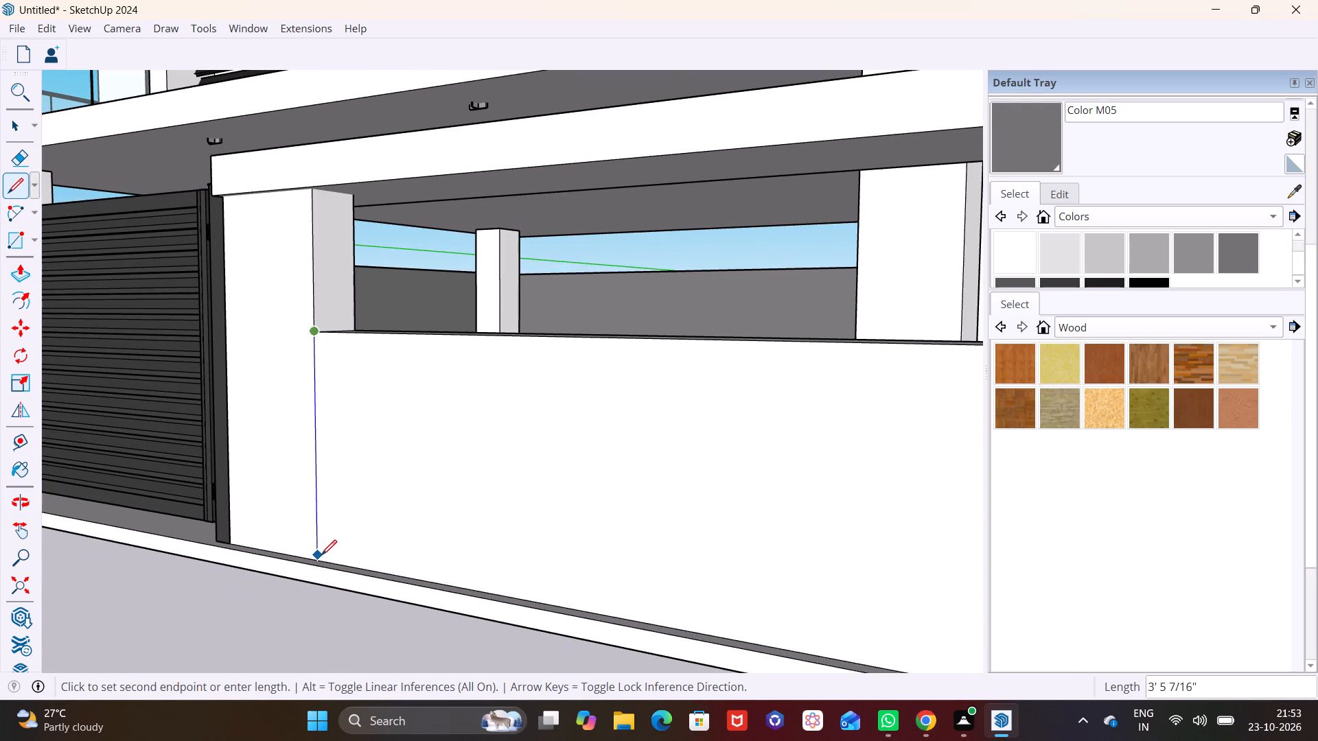
click(321, 555)
Check whether the line splits pillar from low wall, and extend it about 1" down to the face's bottom edge.
key(space)
click(292, 403)
click(377, 427)
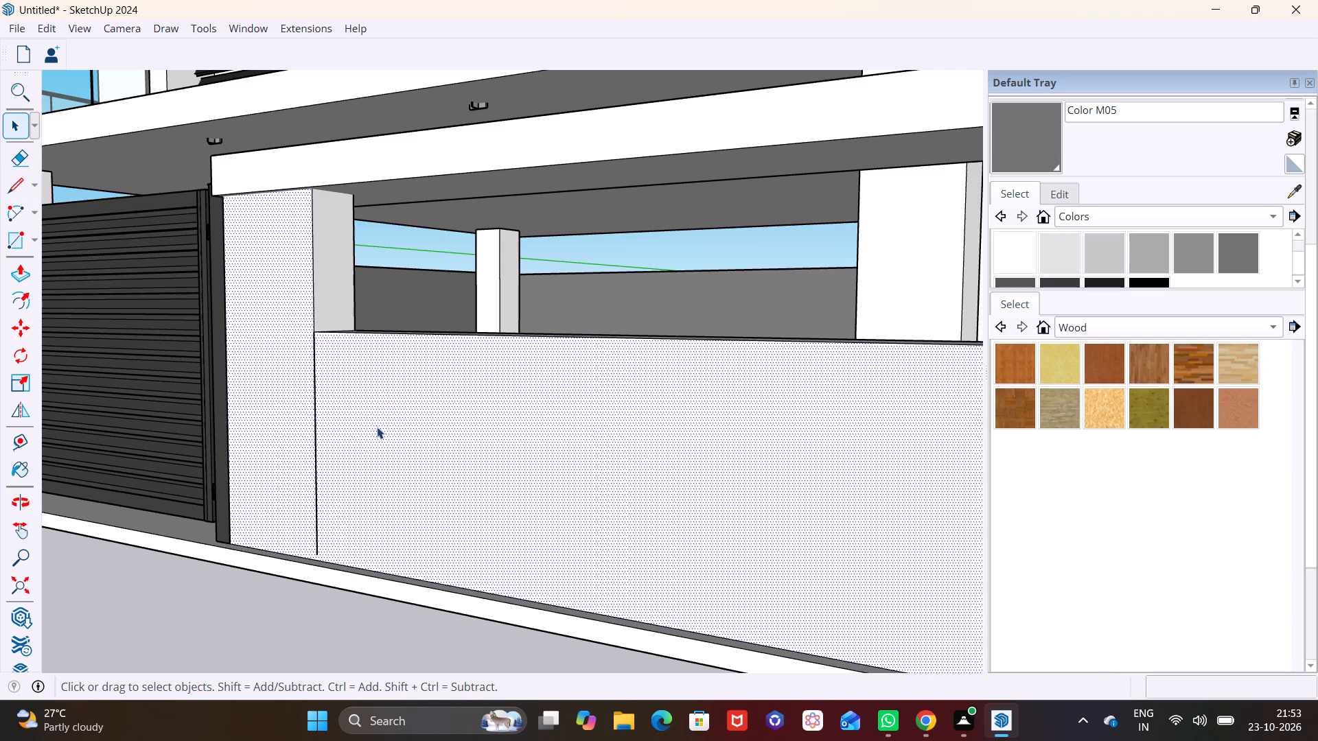
triple_click(255, 358)
click(259, 362)
click(267, 364)
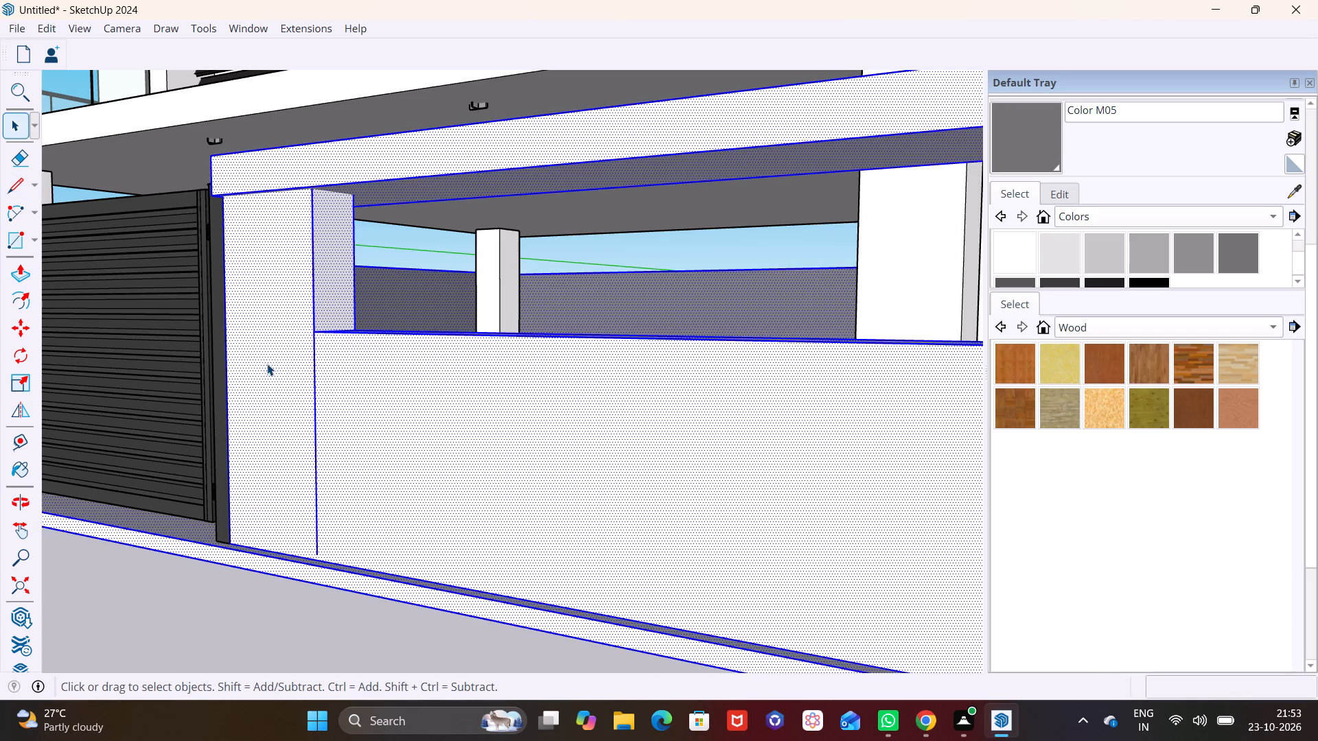
drag(386, 417, 376, 475)
drag(235, 650, 242, 635)
scroll(329, 518, up, 4)
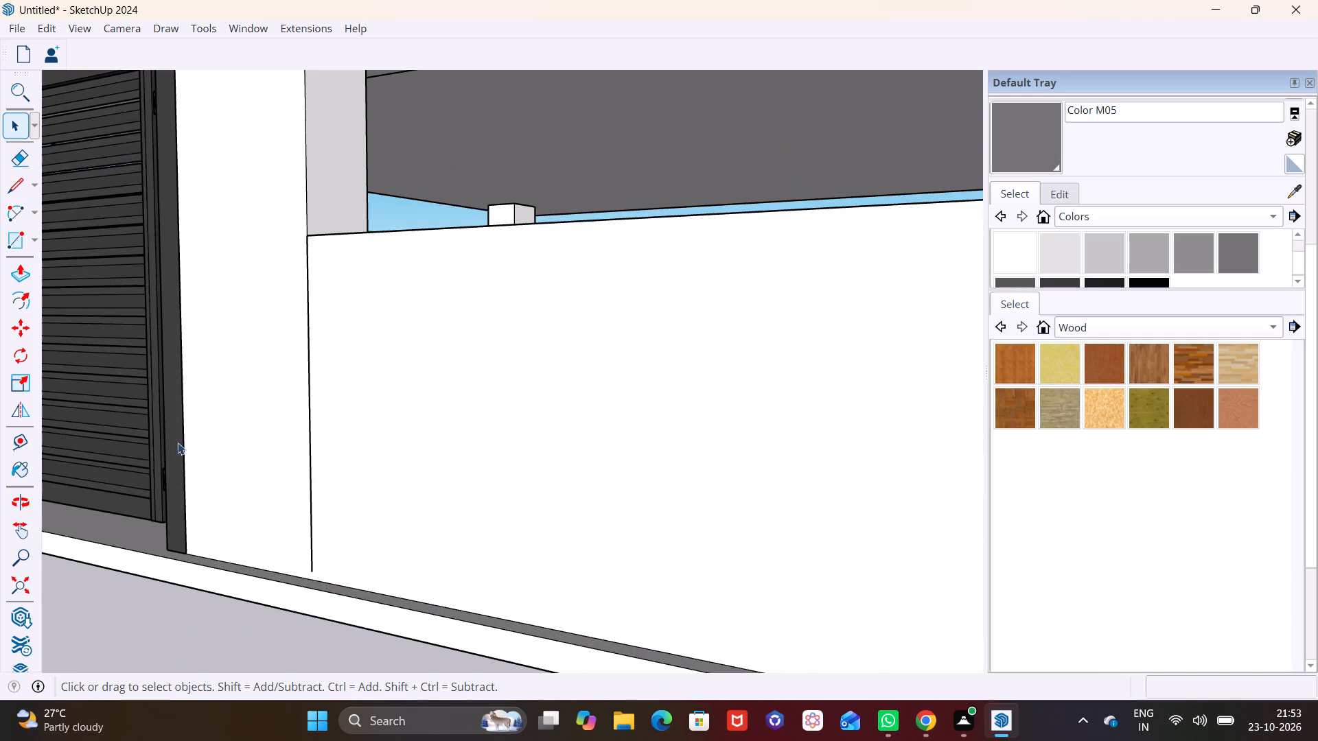
click(14, 193)
scroll(298, 582, up, 1)
middle_drag(299, 583, 293, 490)
scroll(330, 545, up, 5)
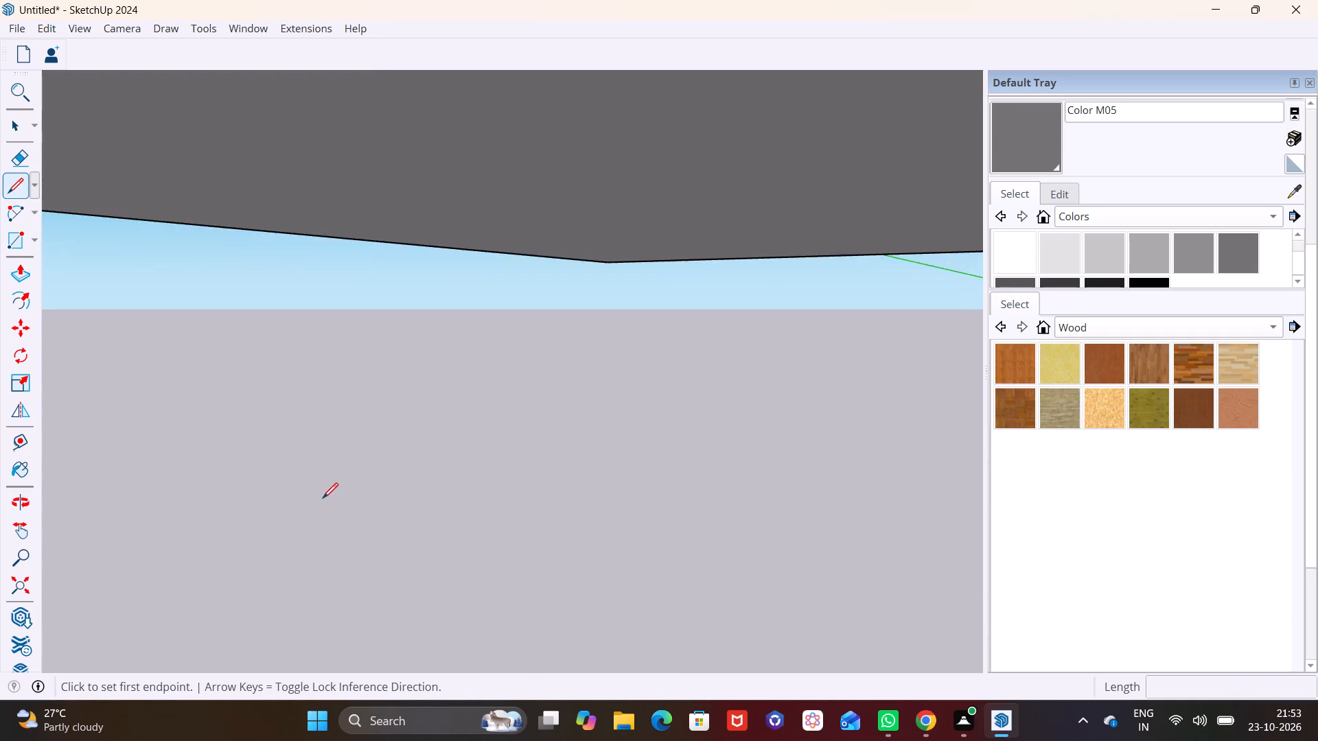
scroll(327, 492, down, 8)
scroll(305, 435, up, 8)
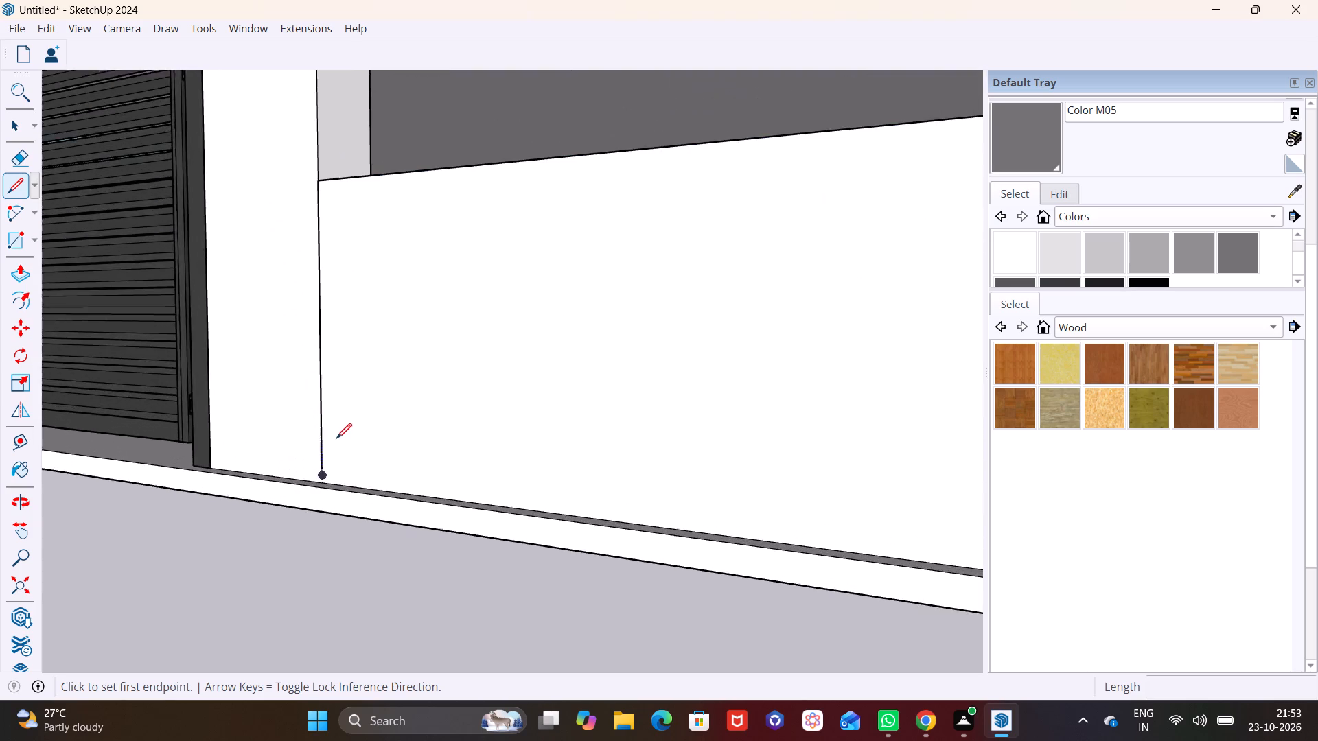
scroll(336, 438, up, 6)
click(314, 482)
click(314, 497)
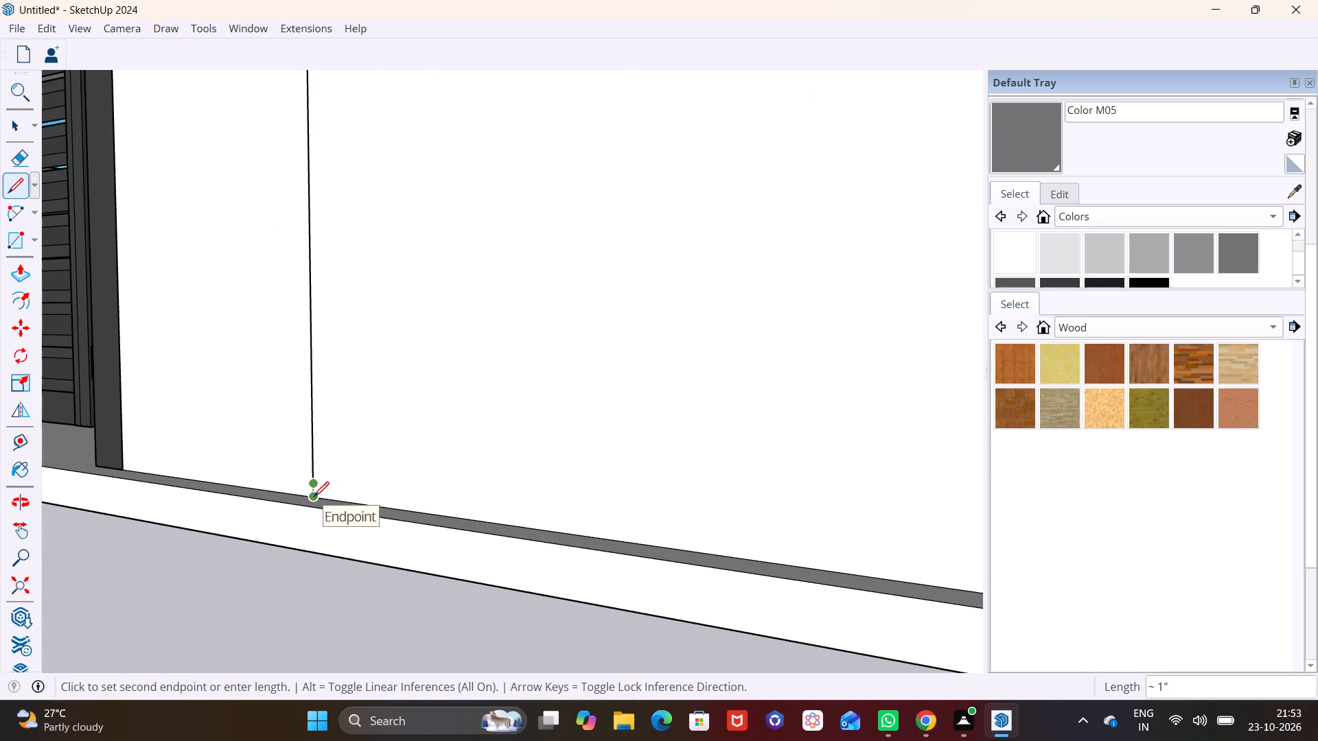
Push/Pull the pillar's separated front face slightly outward so it projects in front of the low wall.
key(space)
click(284, 422)
scroll(286, 421, down, 7)
scroll(165, 271, down, 3)
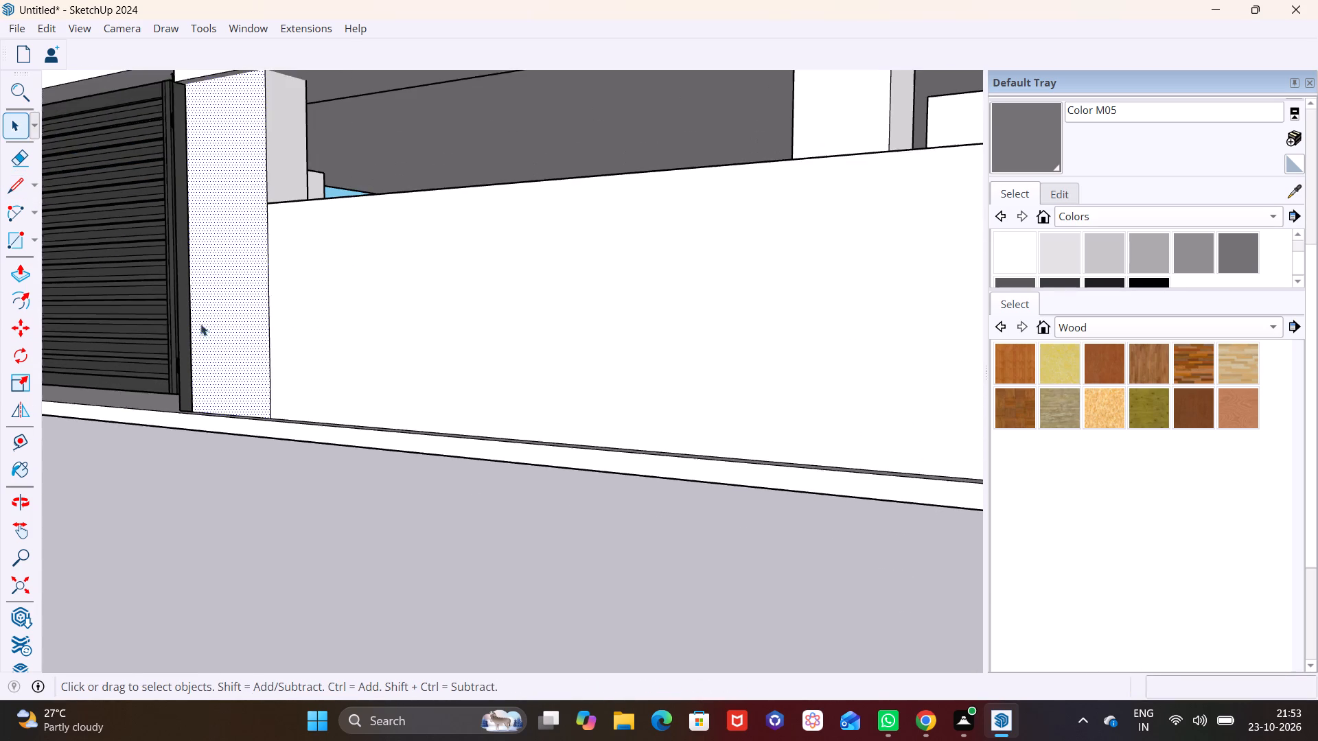
shift+middle_drag(246, 323, 181, 497)
click(20, 268)
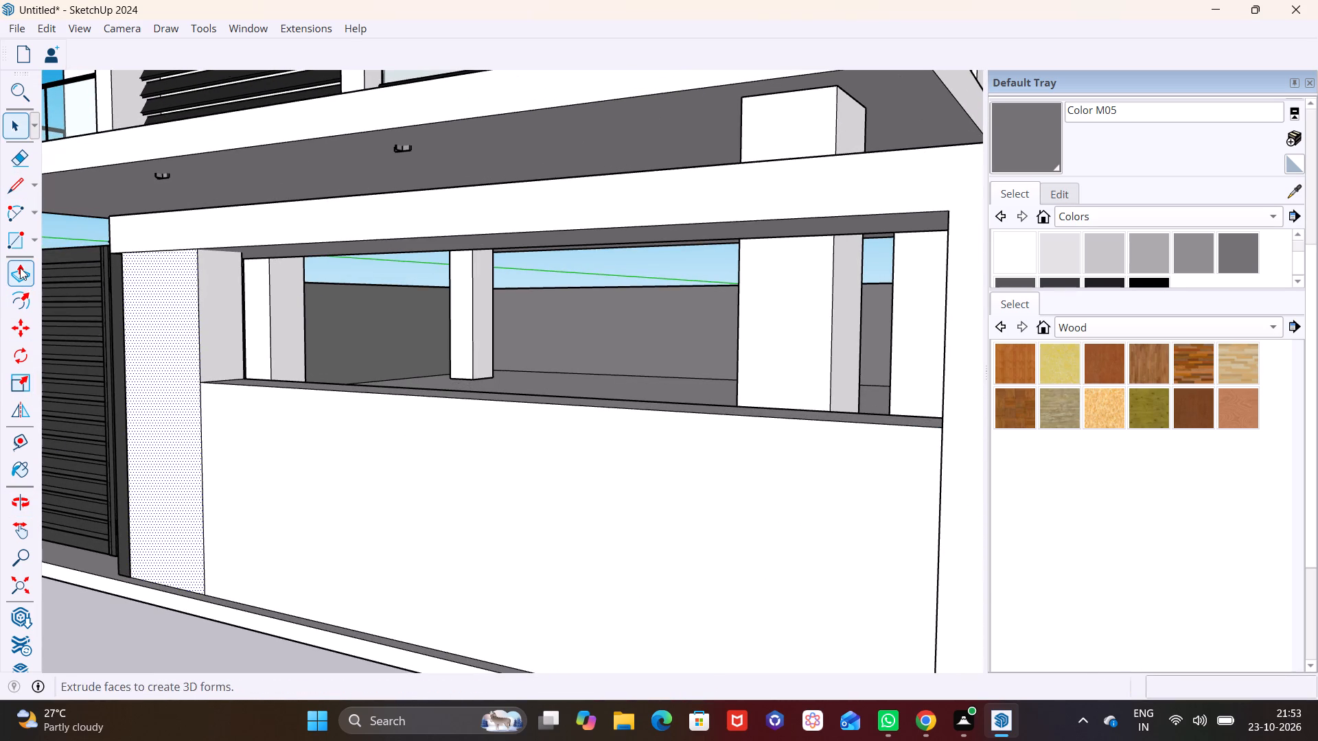
click(161, 381)
click(153, 384)
key(space)
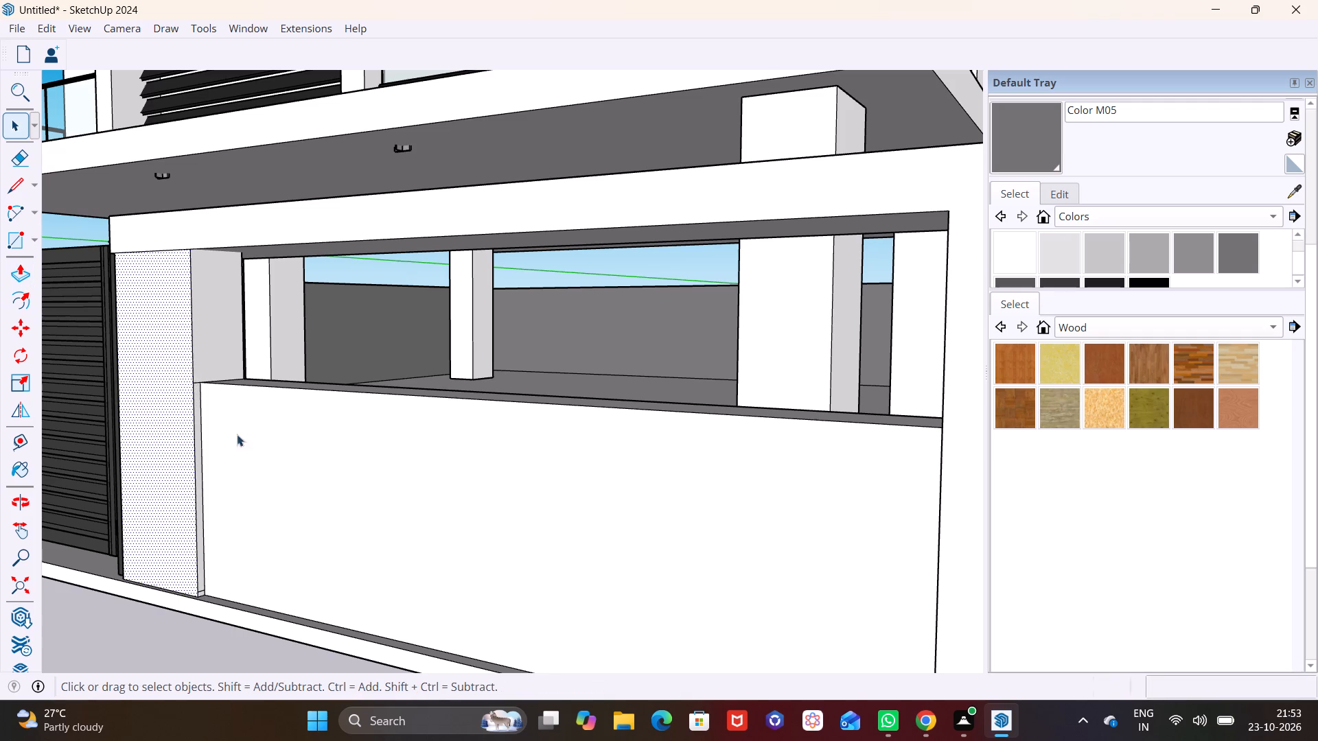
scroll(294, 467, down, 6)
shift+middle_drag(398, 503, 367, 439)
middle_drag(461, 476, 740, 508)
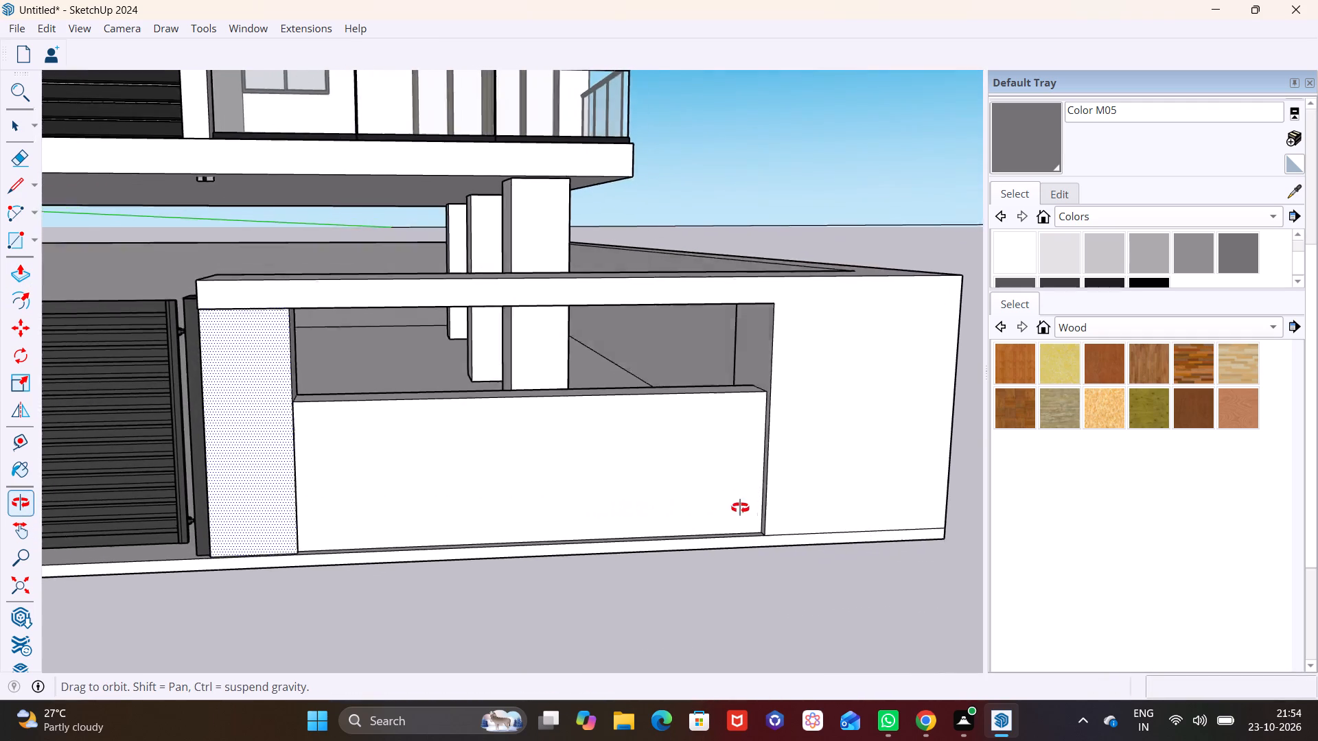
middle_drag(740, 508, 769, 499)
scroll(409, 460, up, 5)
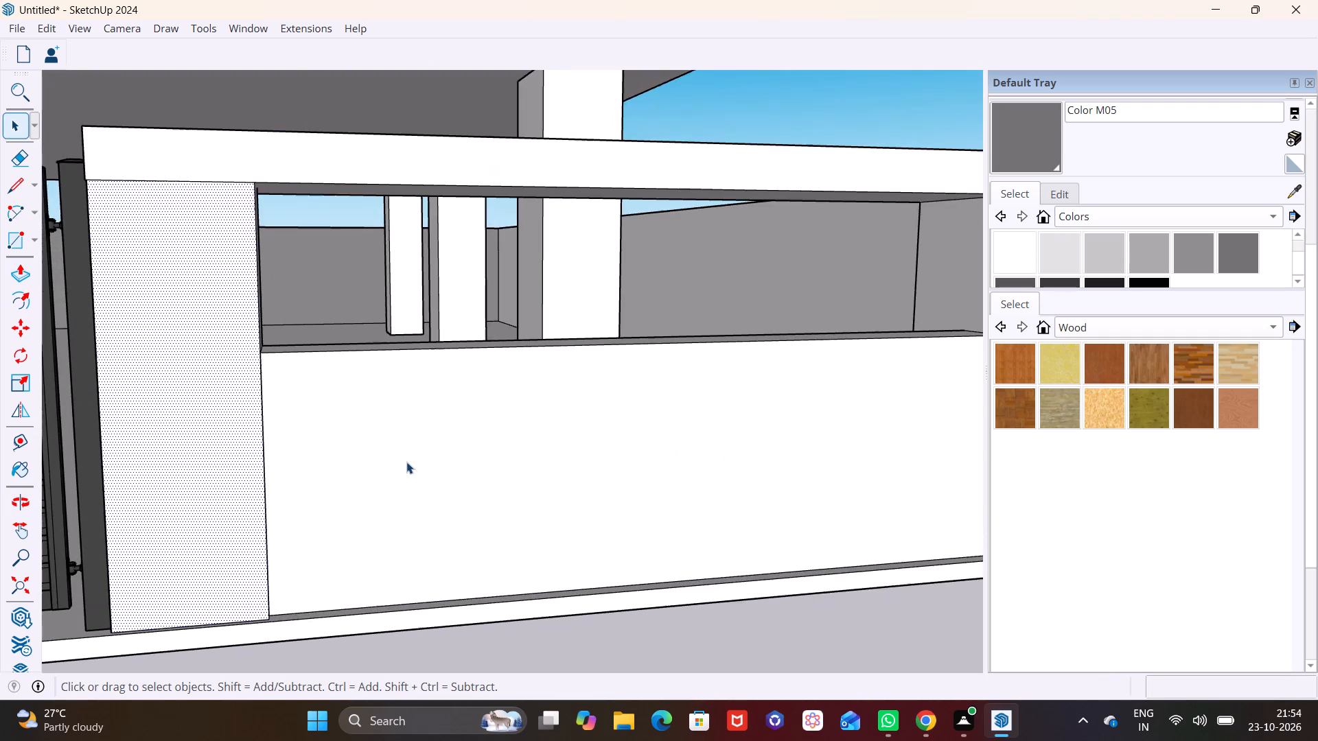
Draw a thin rectangle about 5 3/4" tall across the top of the low wall's front face, spanning its full width.
shift+middle_drag(381, 466, 228, 466)
middle_drag(314, 480, 235, 479)
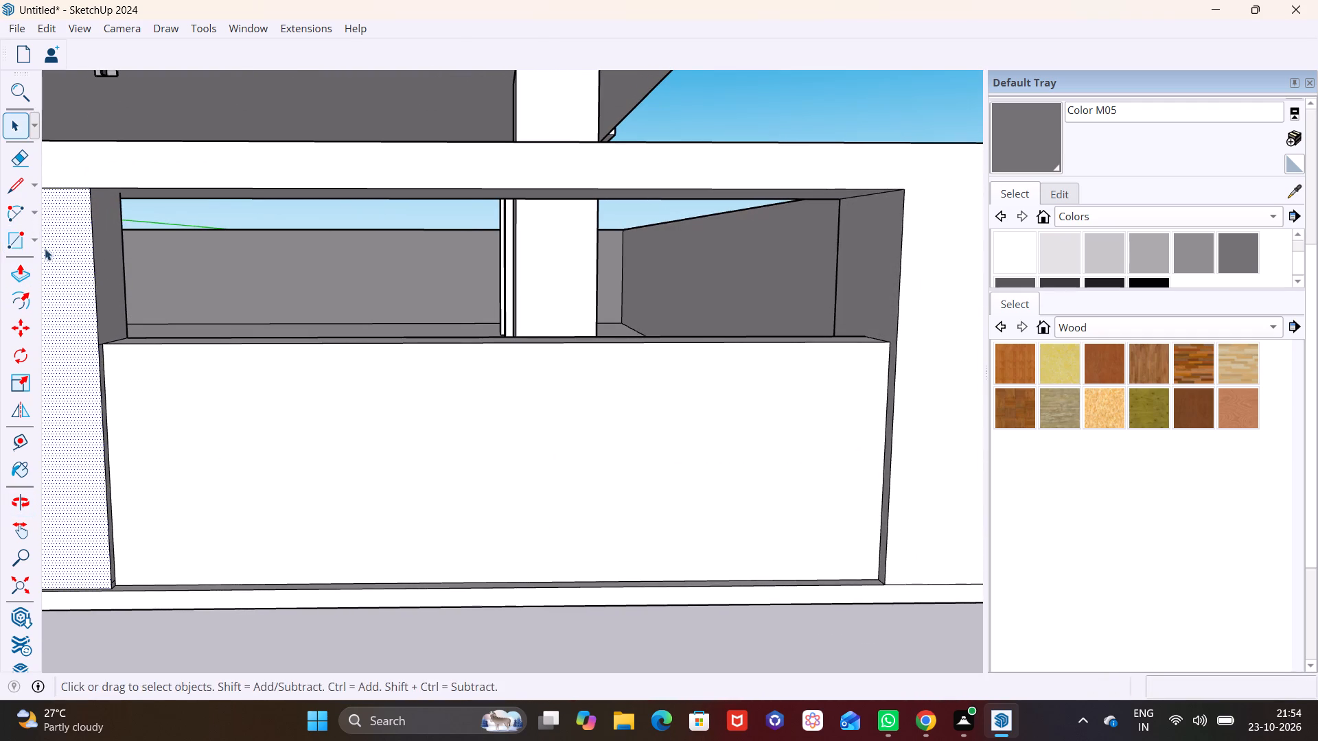
click(32, 237)
click(45, 258)
click(108, 347)
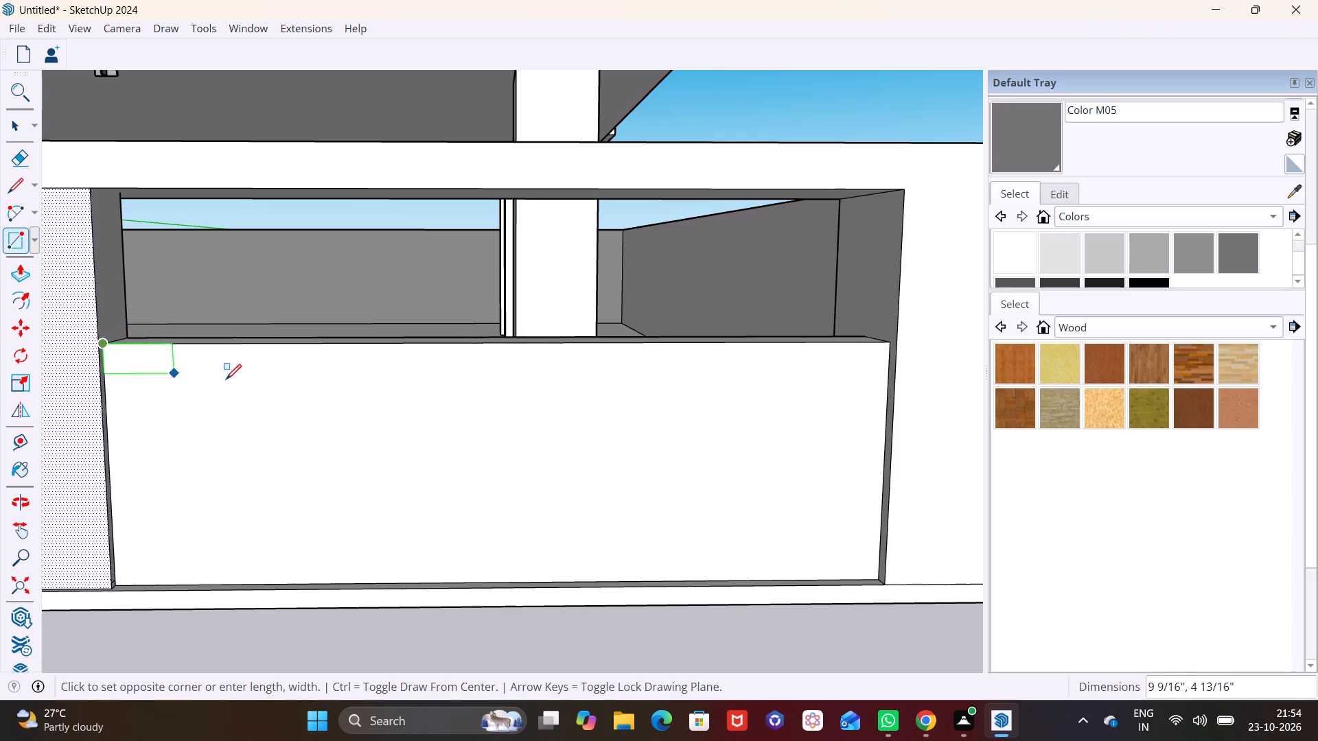
click(890, 375)
key(space)
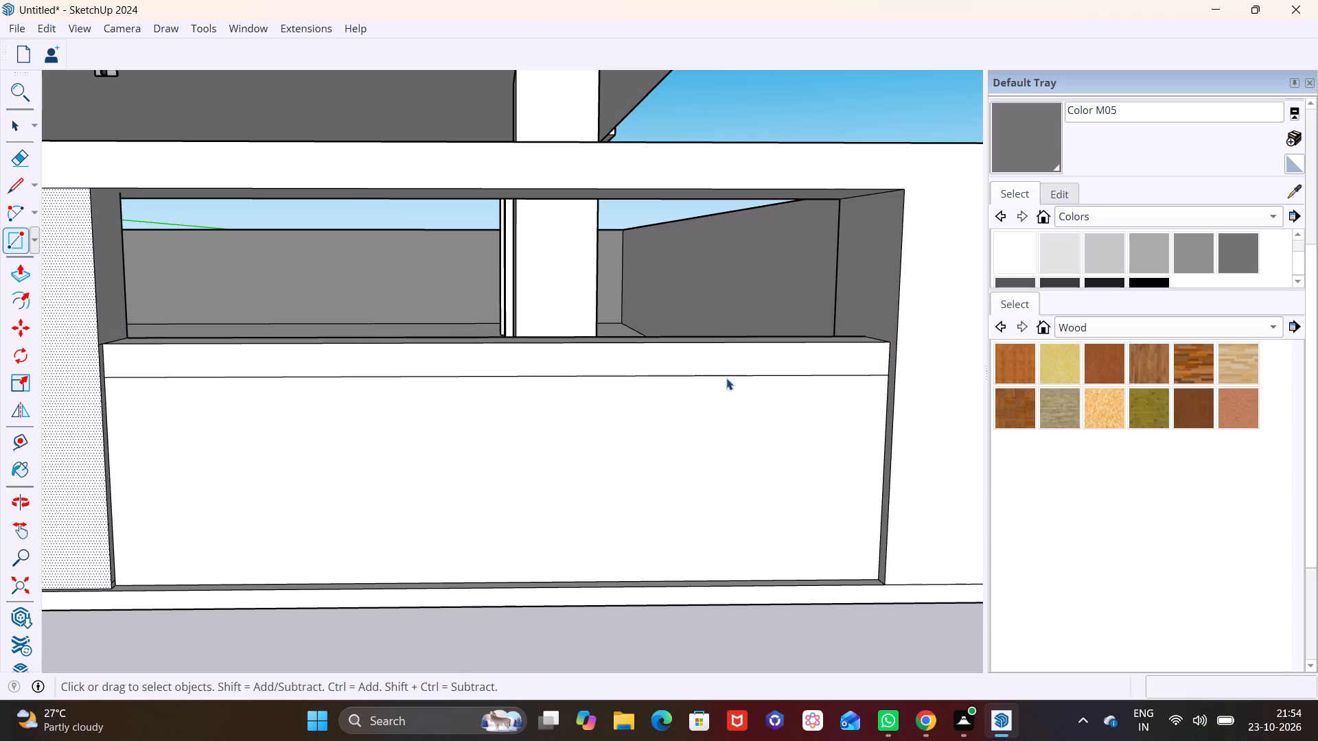
Make the rectangular strip and its edges into a group.
double_click(708, 370)
right_click(708, 369)
click(761, 539)
Inside the strip group, Push/Pull its face outward about 2 3/16" from the low wall to form a plank.
middle_drag(773, 455, 669, 495)
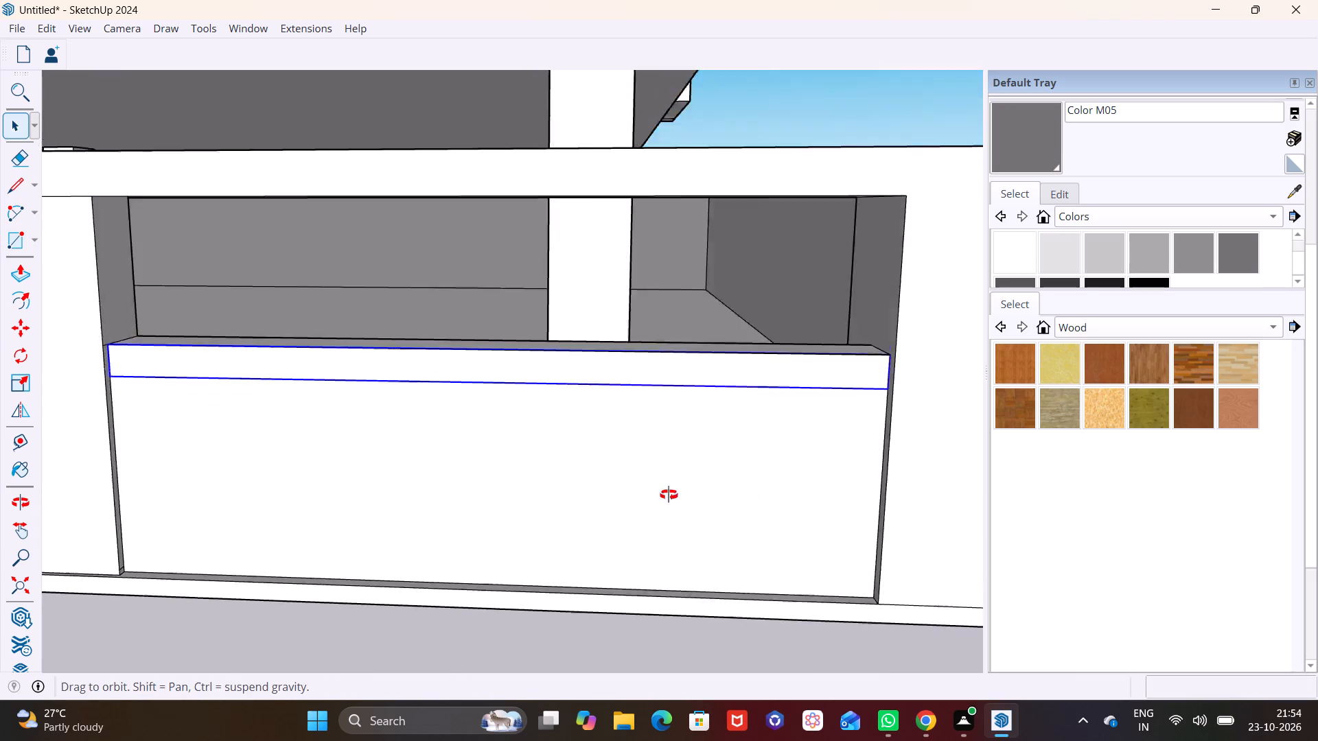
middle_drag(669, 495, 376, 537)
triple_click(521, 447)
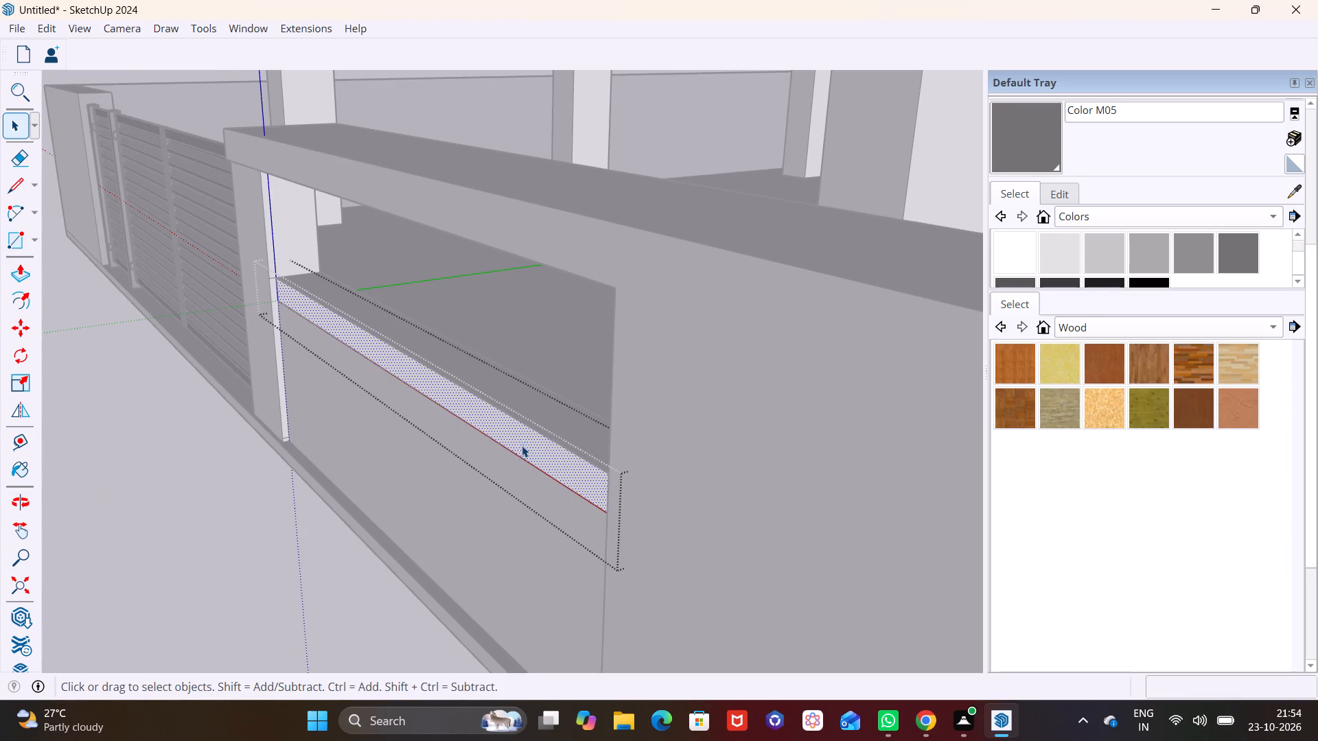
click(20, 270)
click(474, 403)
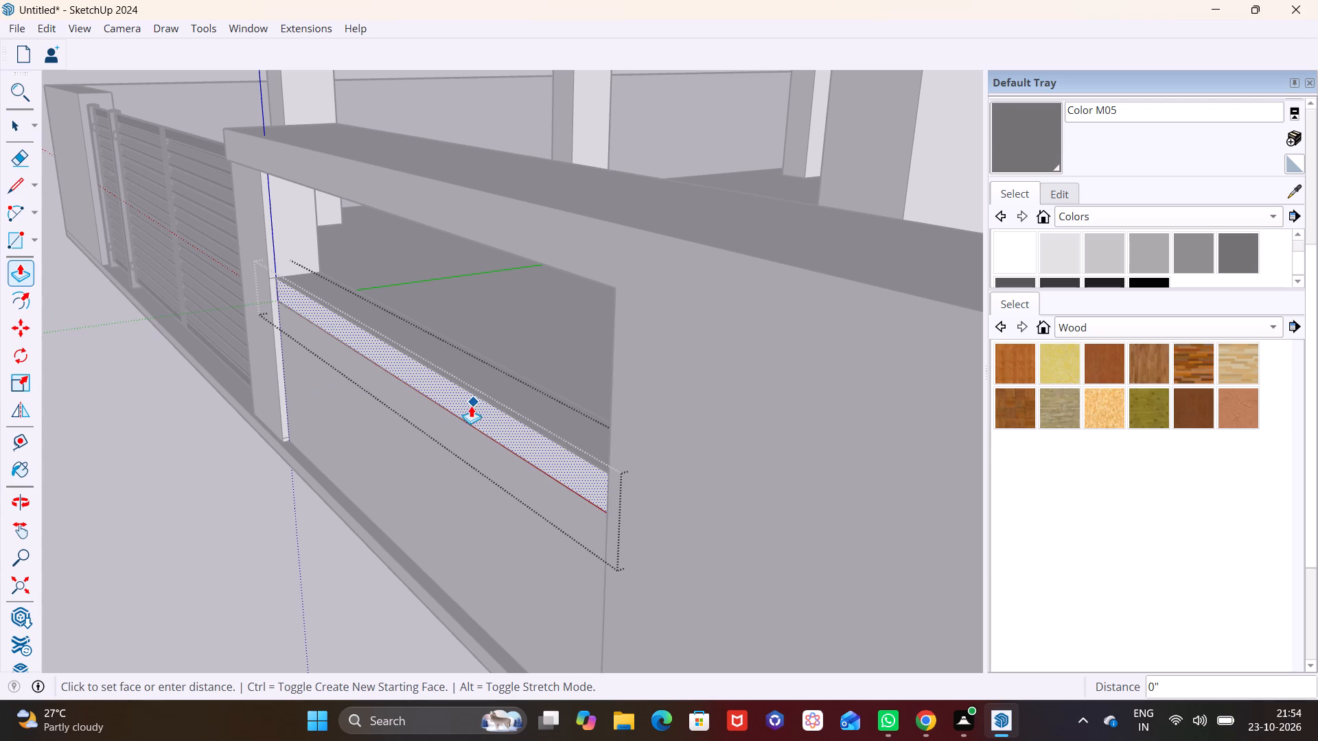
key(space)
click(466, 408)
click(467, 408)
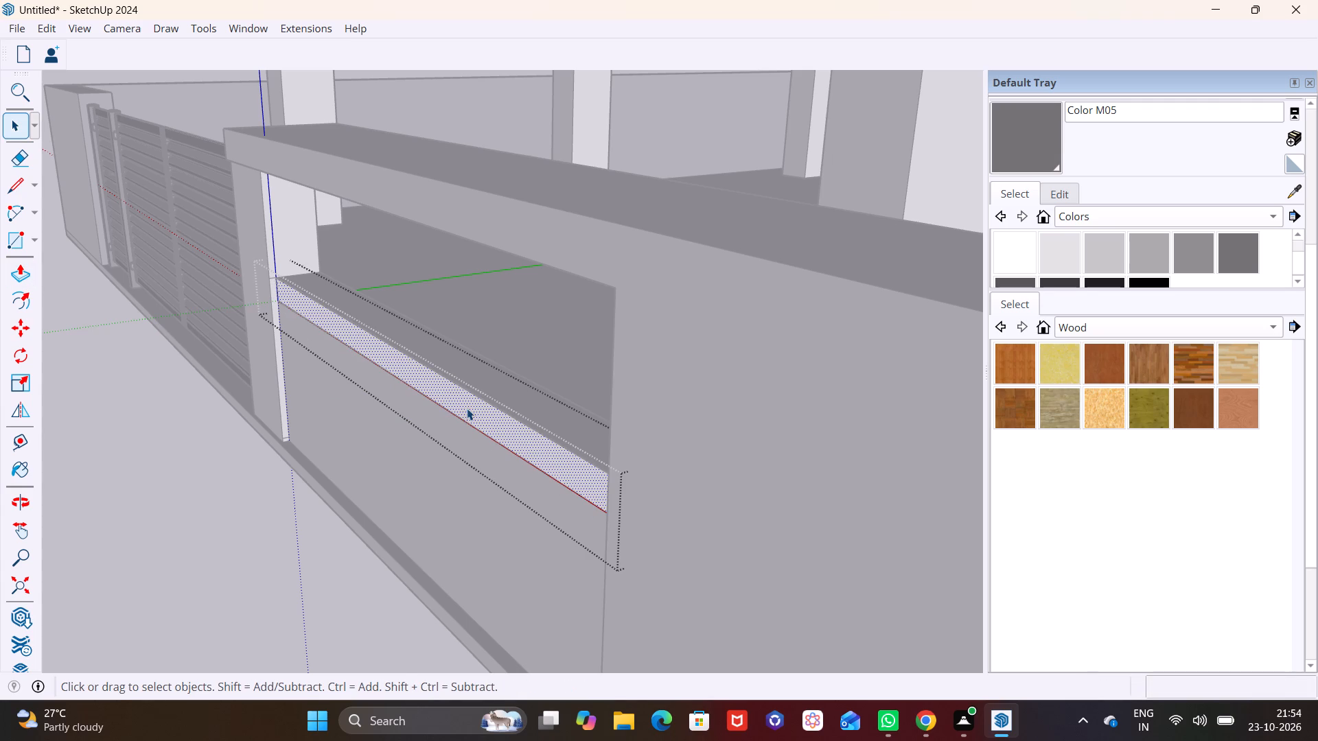
click(14, 274)
click(464, 395)
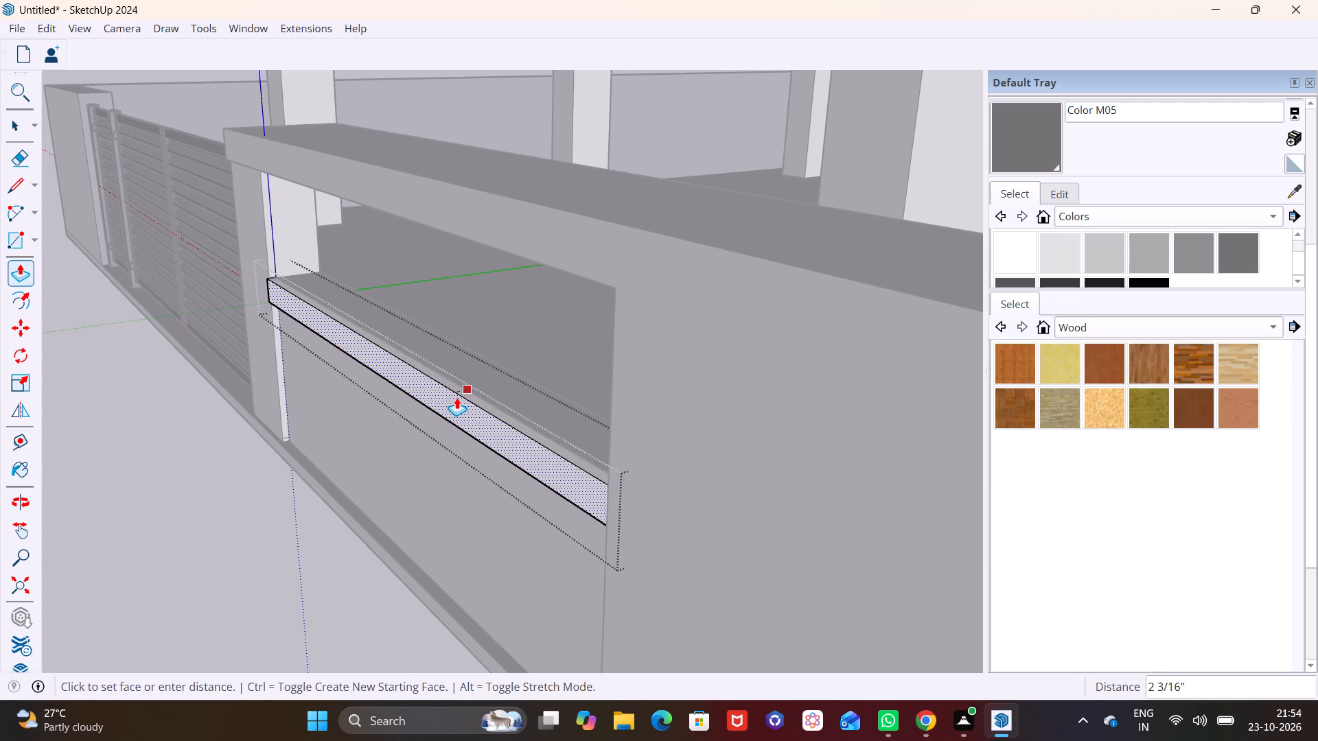
click(456, 397)
key(space)
drag(435, 447, 447, 449)
middle_drag(500, 509, 692, 449)
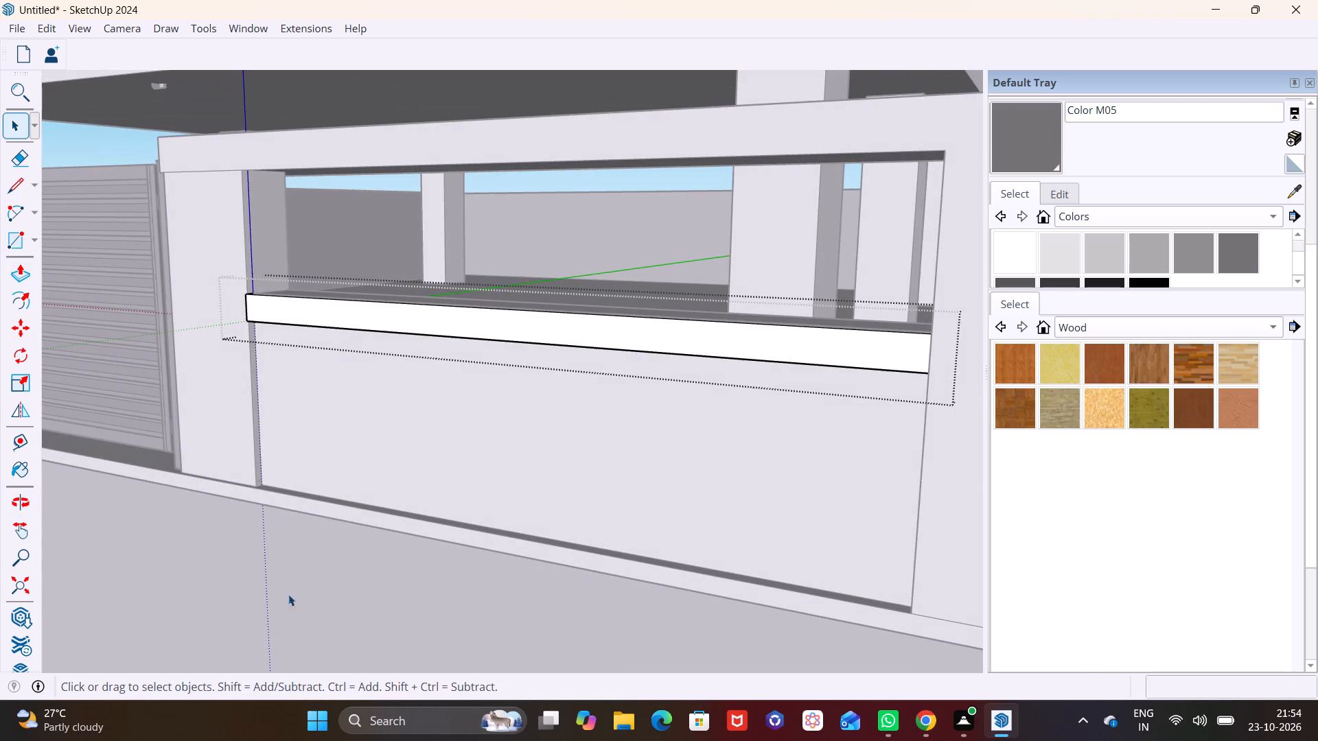
drag(277, 600, 281, 594)
Reopen the plank group and Push/Pull its front face back in about 1 3/16" to make it thinner.
scroll(320, 407, up, 4)
middle_drag(994, 380, 729, 471)
middle_drag(740, 348, 638, 450)
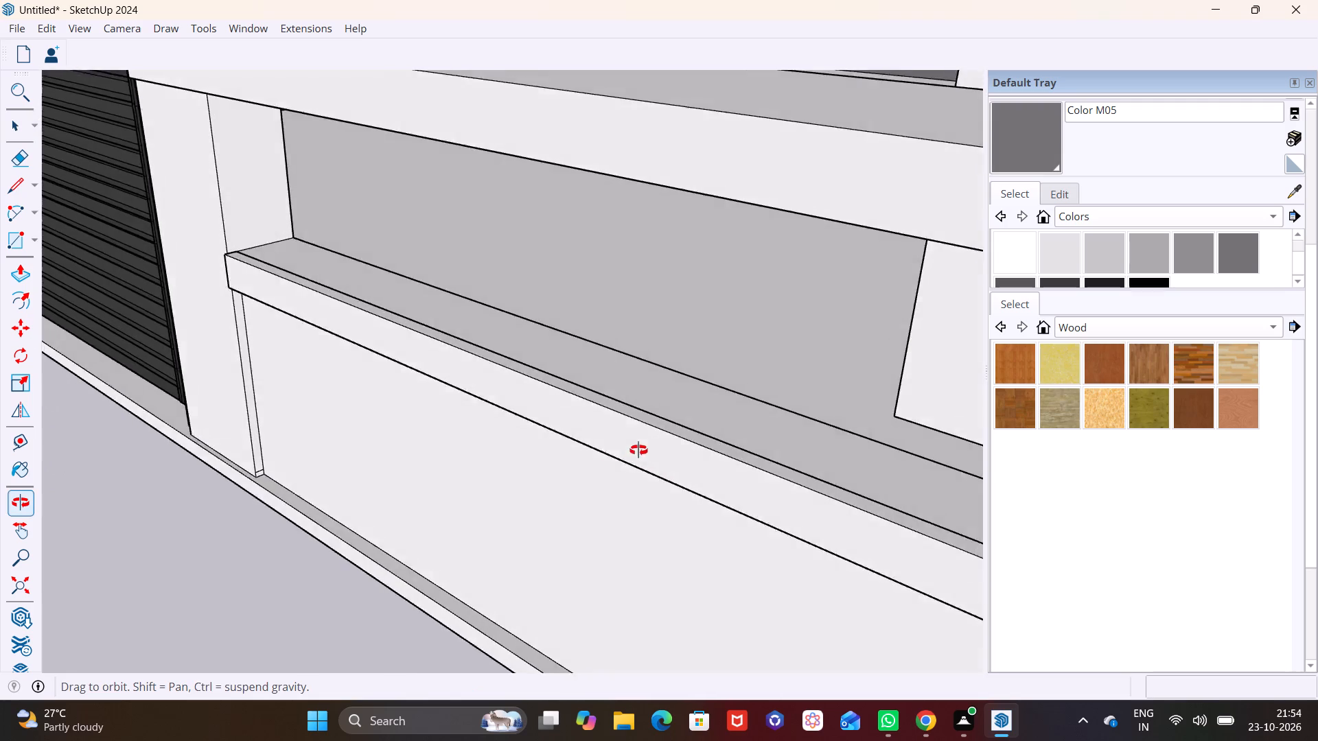
middle_drag(638, 450, 545, 480)
scroll(535, 493, down, 2)
middle_drag(581, 534, 719, 404)
scroll(511, 419, up, 2)
scroll(638, 414, down, 6)
shift+middle_drag(639, 419, 375, 395)
scroll(376, 394, down, 2)
middle_drag(429, 410, 465, 409)
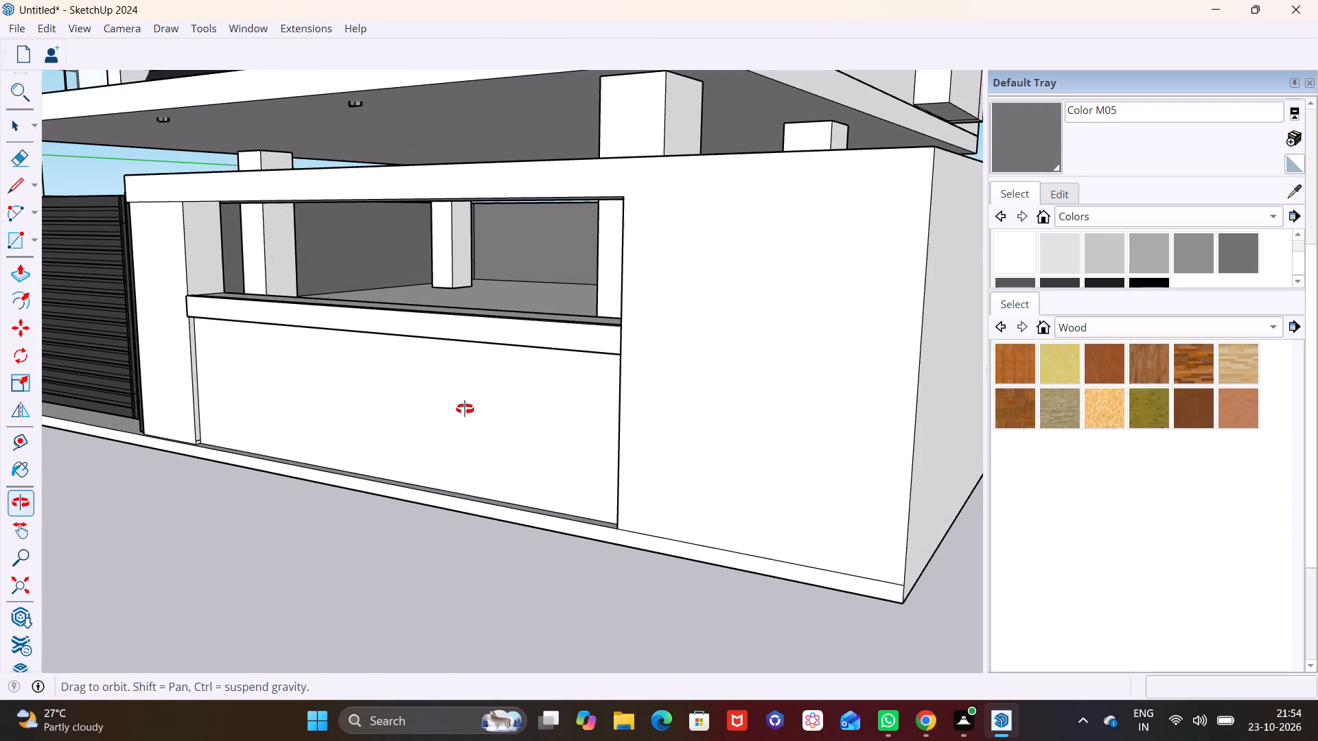
middle_drag(465, 409, 509, 405)
middle_drag(525, 350, 393, 445)
scroll(392, 378, up, 6)
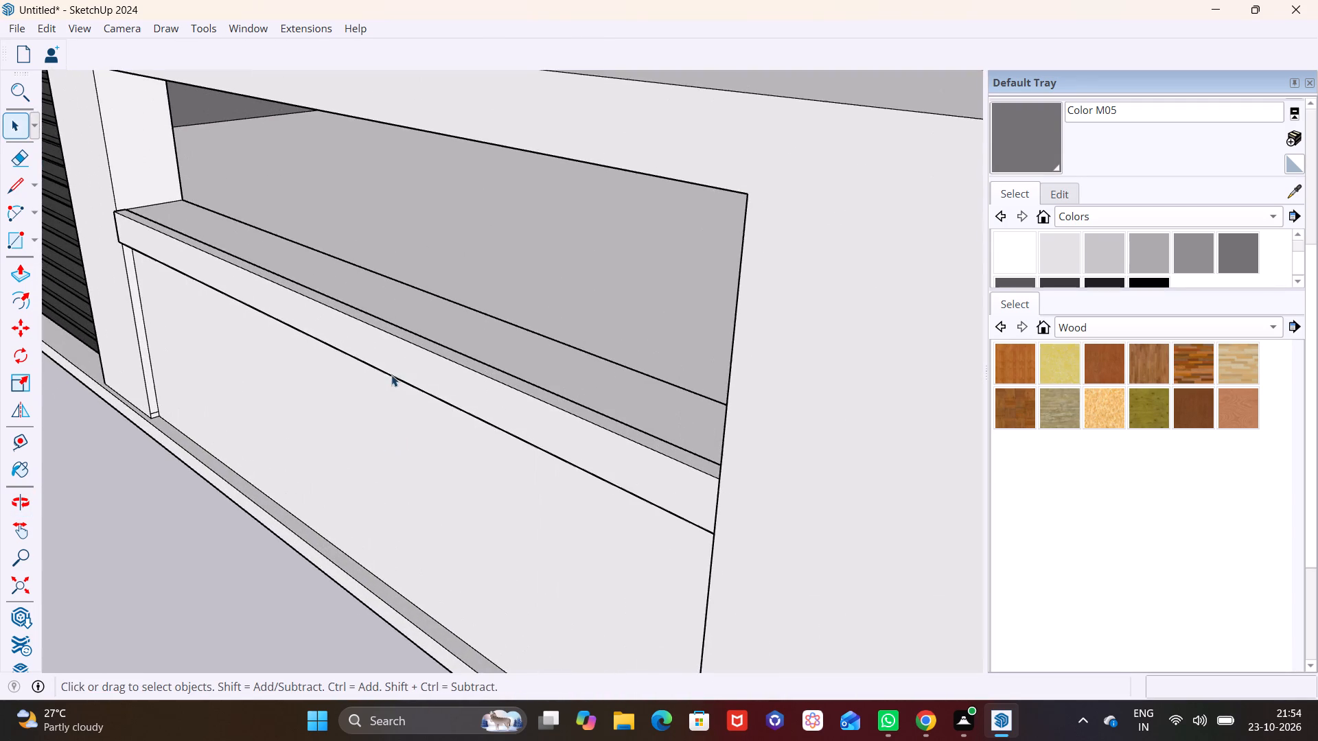
triple_click(389, 357)
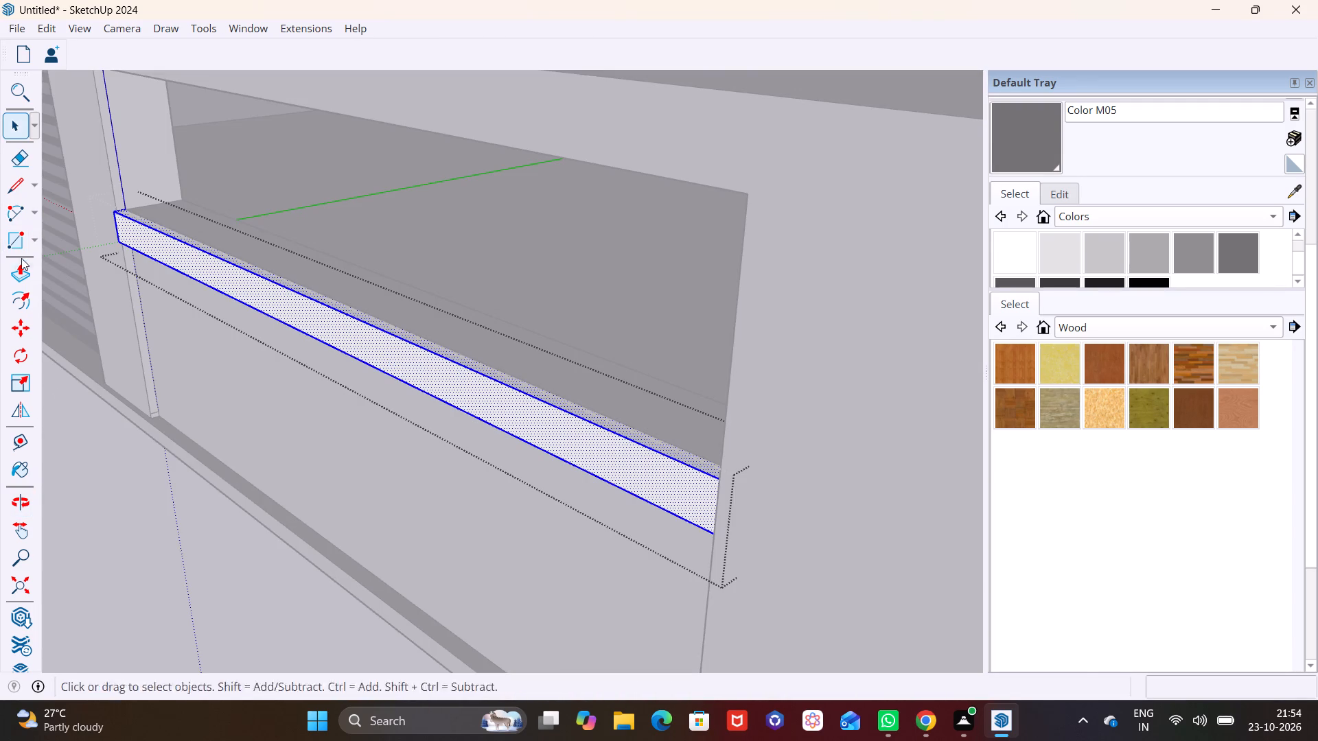
click(21, 264)
click(301, 313)
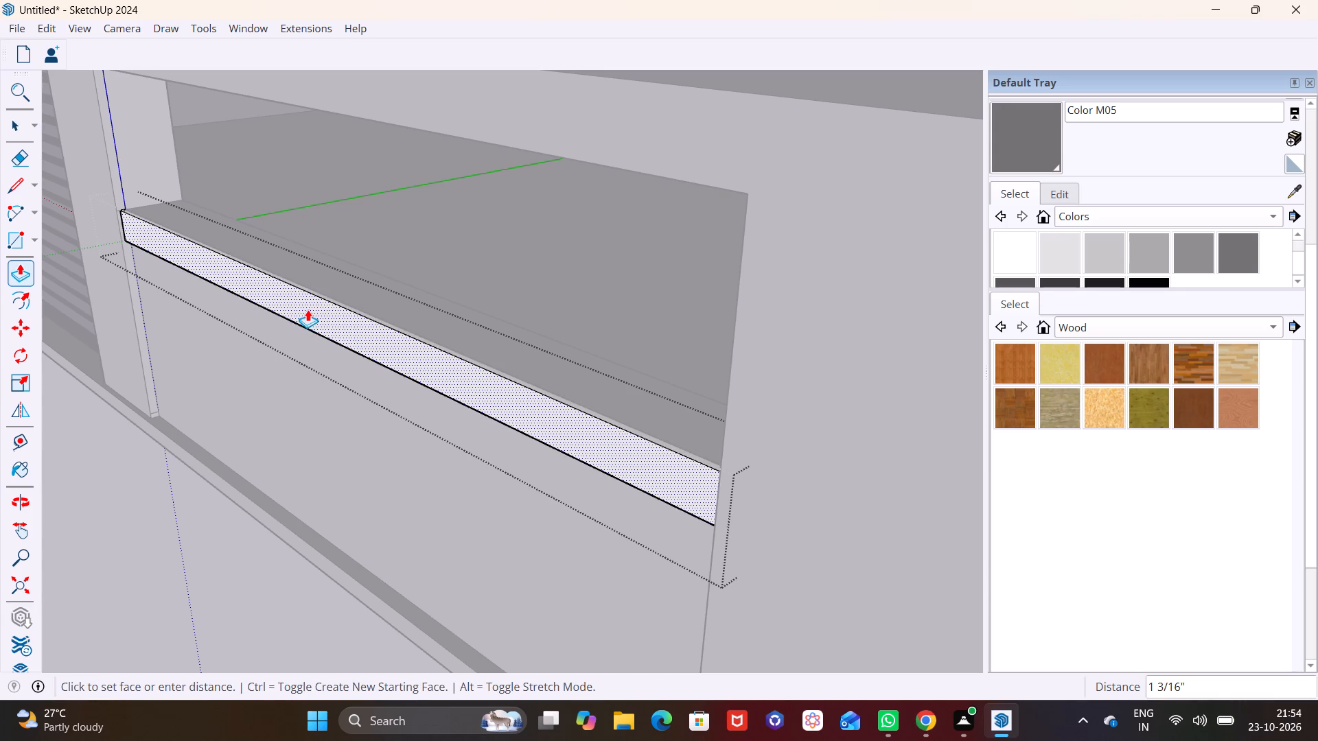
click(308, 309)
key(space)
click(277, 357)
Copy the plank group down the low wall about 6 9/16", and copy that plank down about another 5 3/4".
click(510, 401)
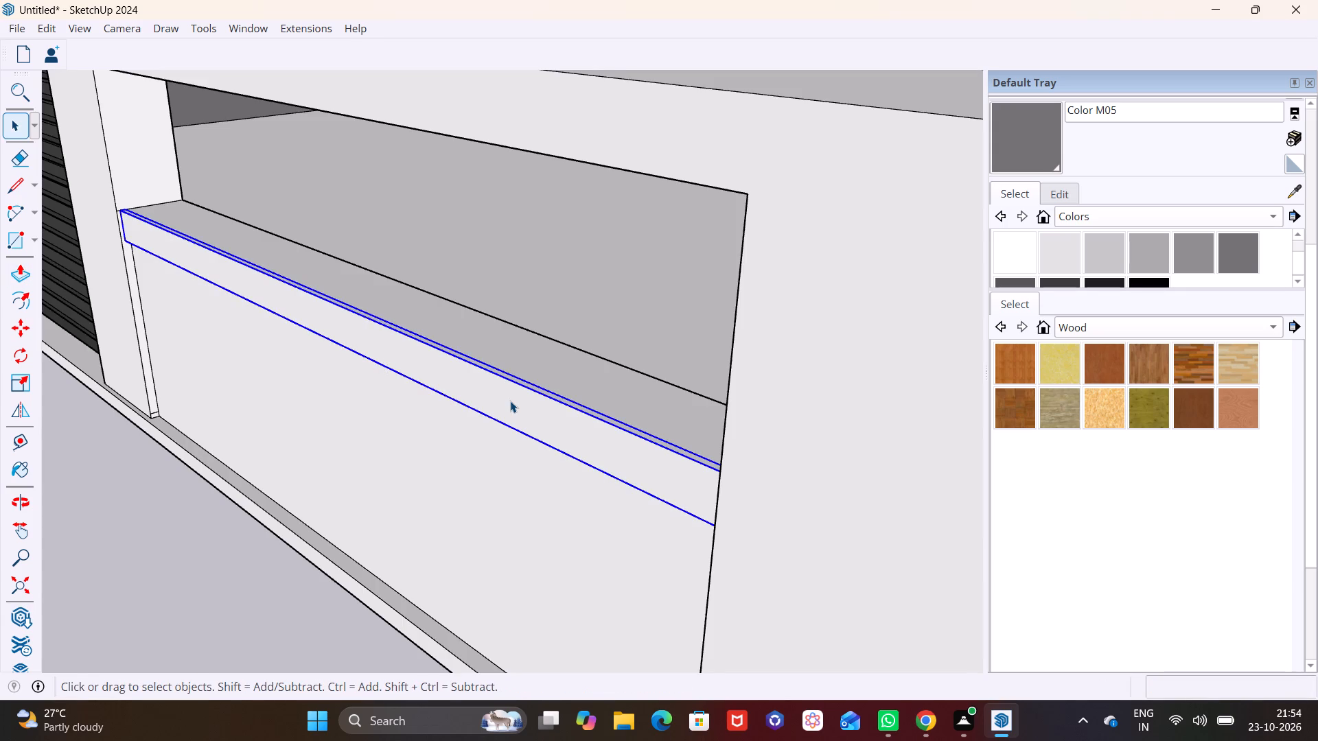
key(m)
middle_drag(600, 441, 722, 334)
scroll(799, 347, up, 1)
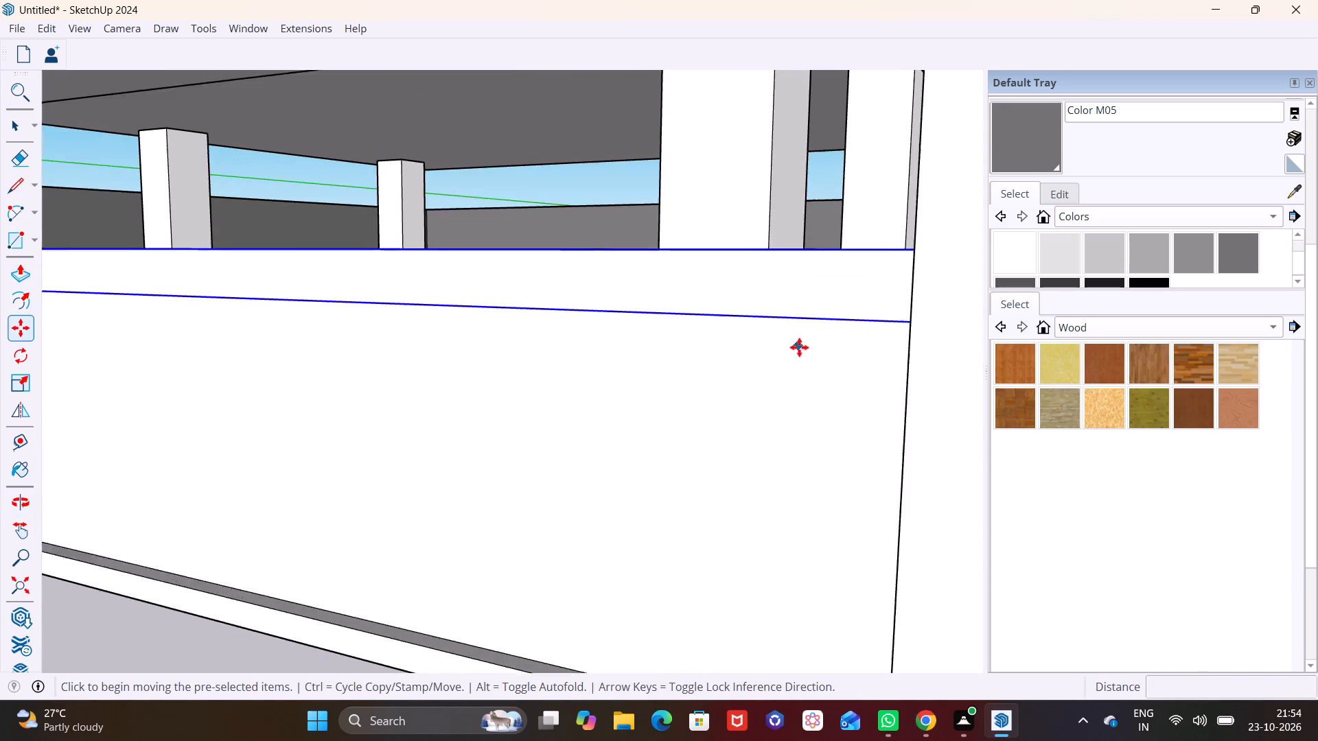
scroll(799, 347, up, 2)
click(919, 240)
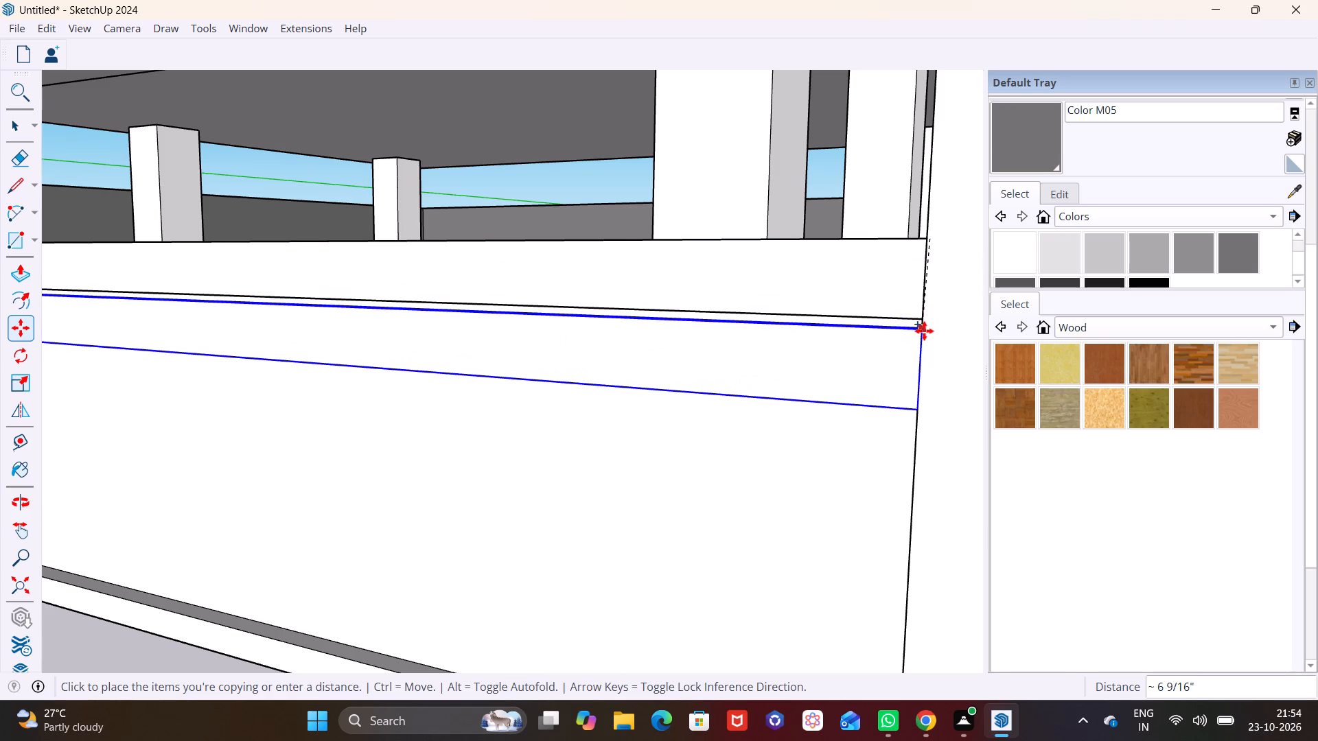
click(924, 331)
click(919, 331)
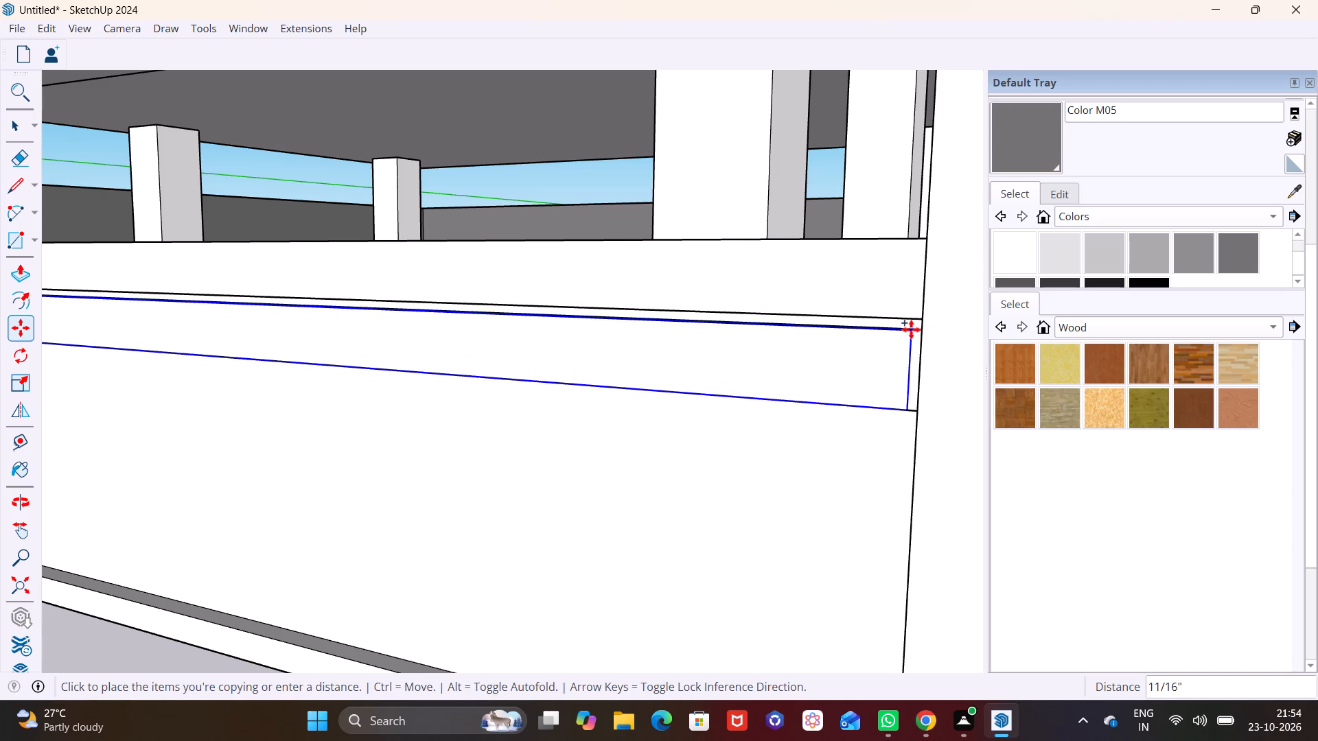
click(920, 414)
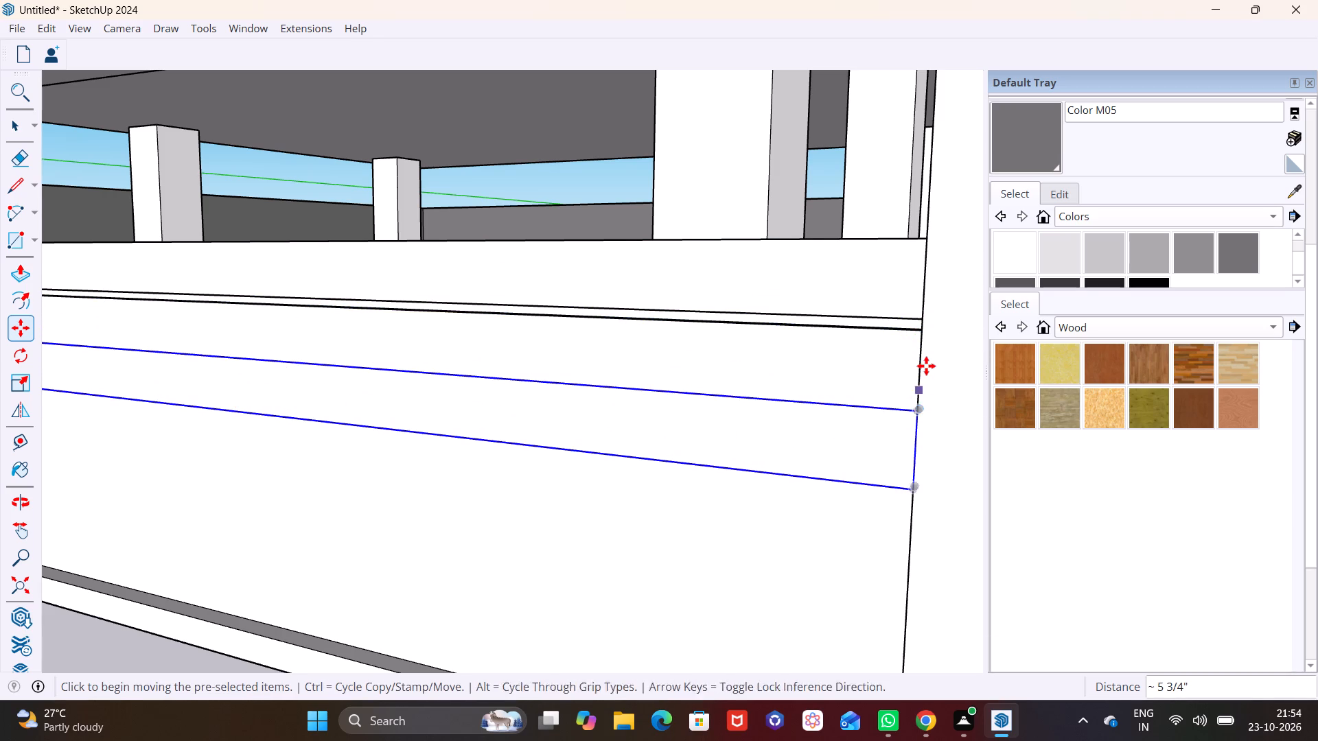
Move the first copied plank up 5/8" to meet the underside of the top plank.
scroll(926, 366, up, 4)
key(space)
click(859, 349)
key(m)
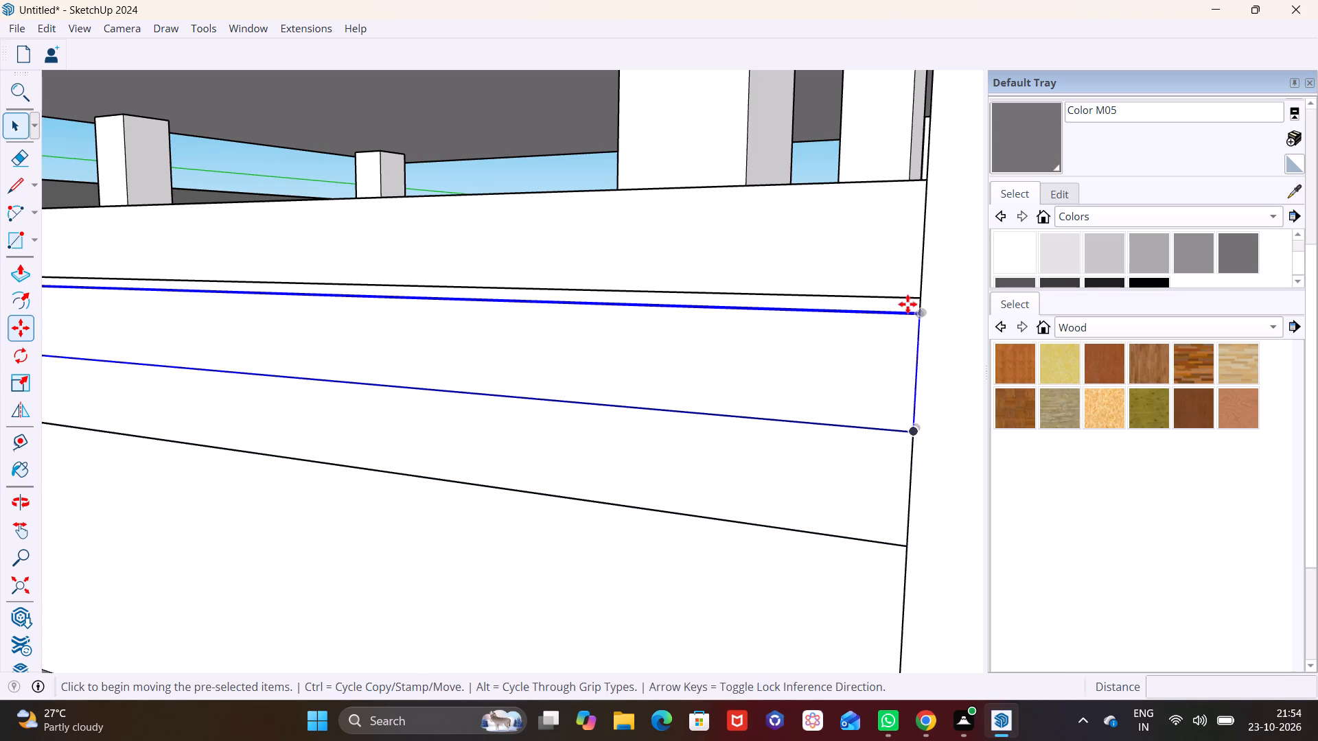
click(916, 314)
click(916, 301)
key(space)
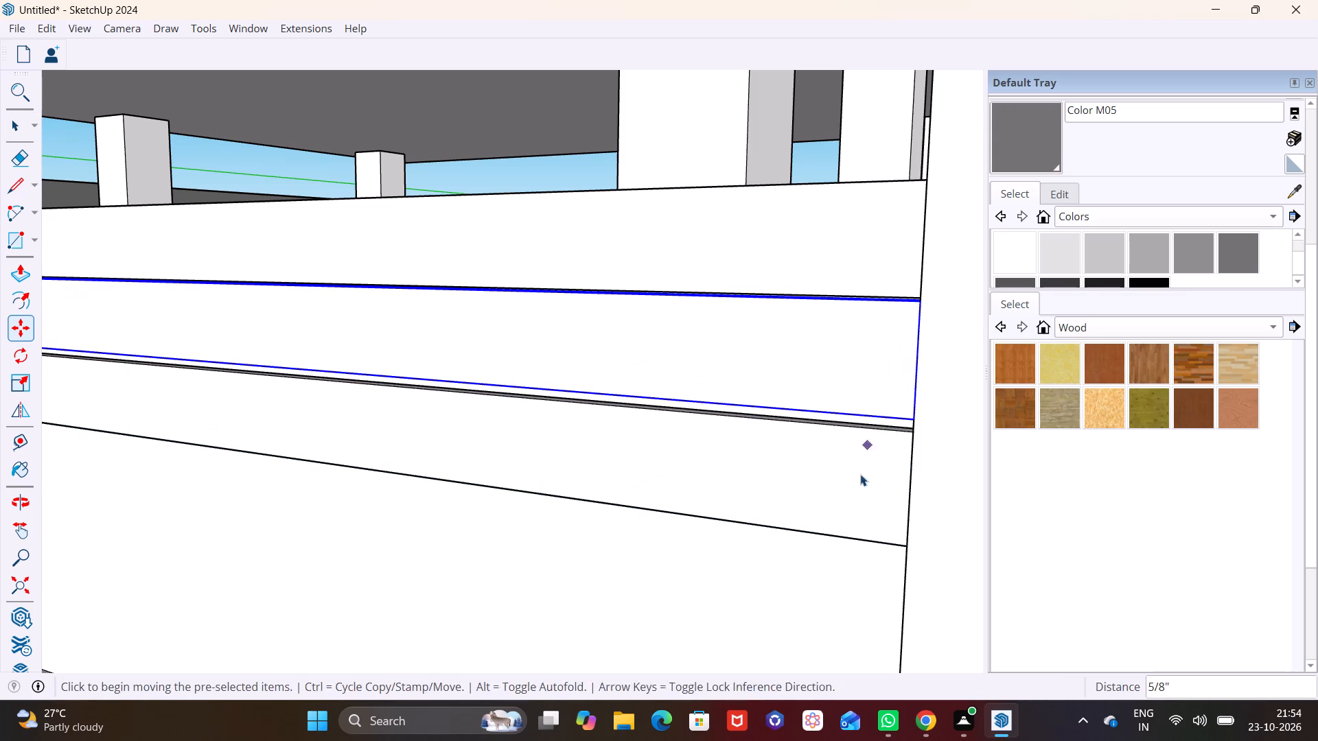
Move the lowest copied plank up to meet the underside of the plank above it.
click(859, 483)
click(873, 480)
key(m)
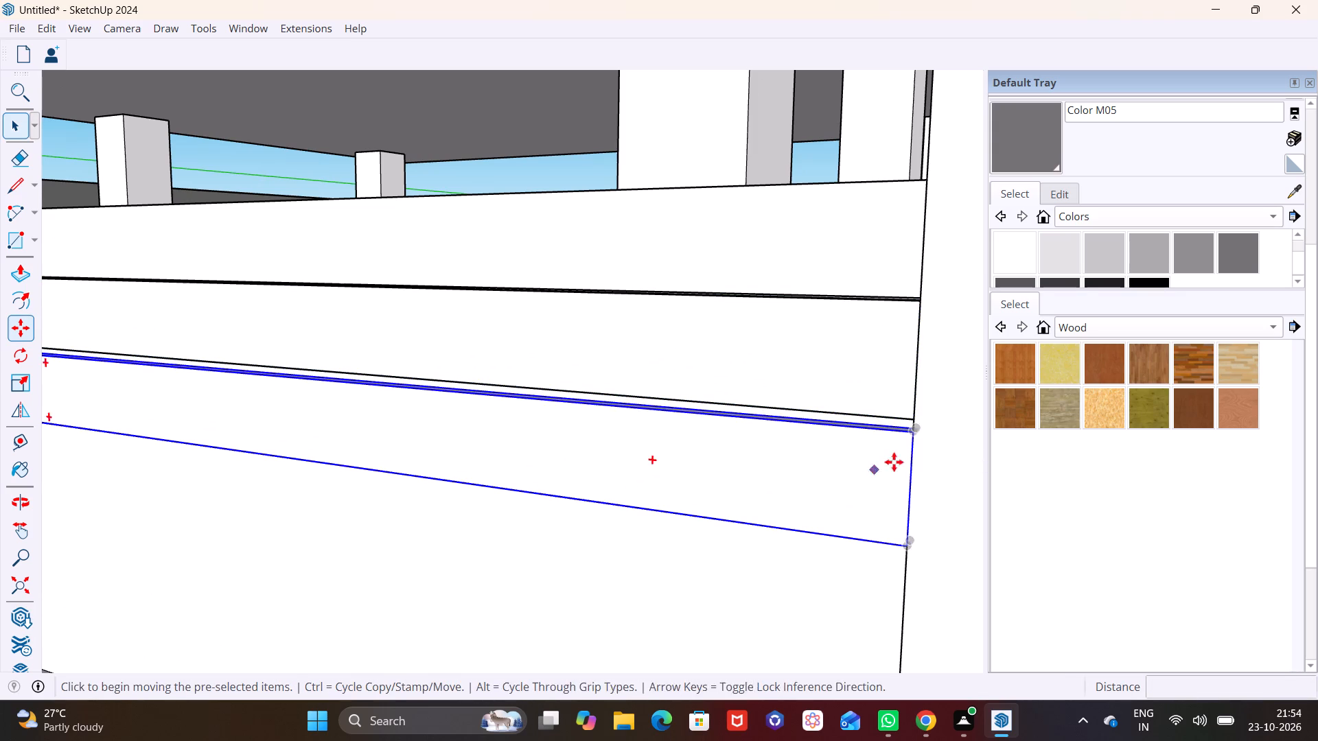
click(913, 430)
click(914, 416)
Examine how the stacked planks line up along the low wall, at the pillar end and the far end.
scroll(833, 379, down, 3)
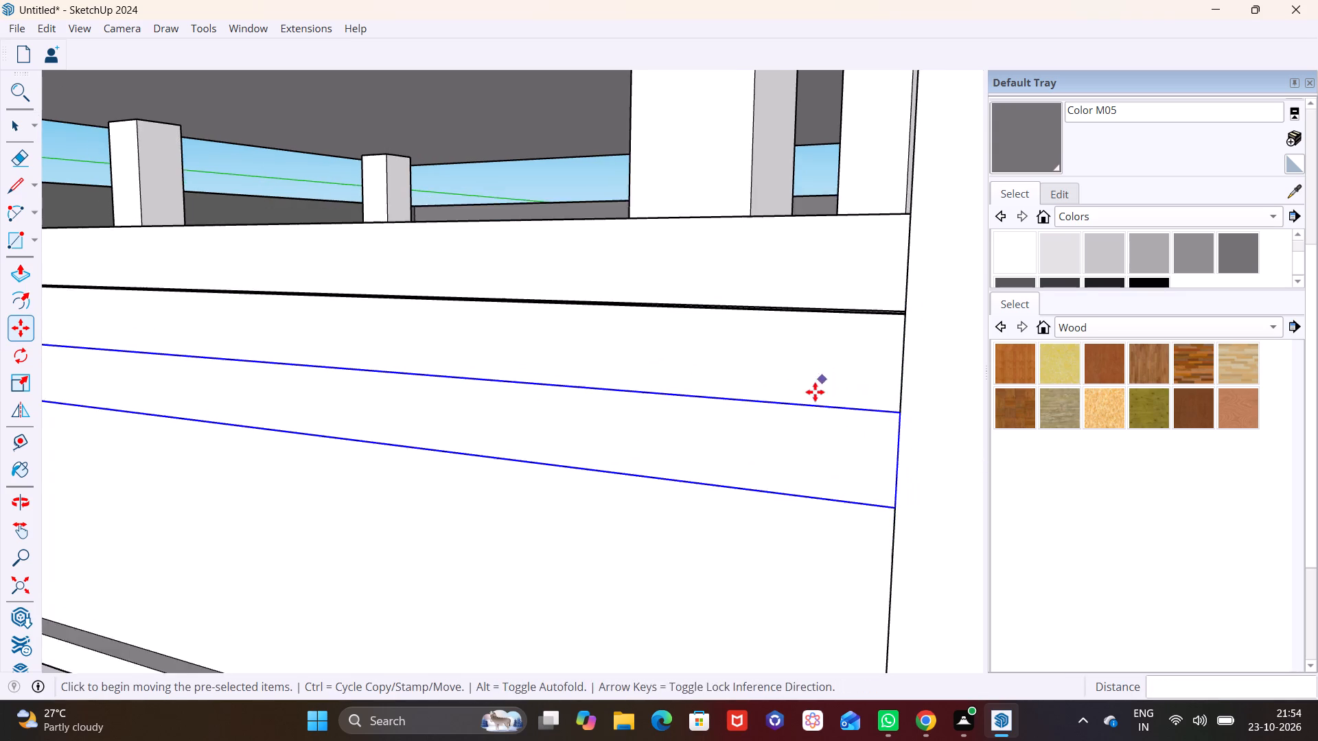
scroll(815, 392, down, 7)
shift+middle_drag(688, 439, 796, 484)
middle_drag(804, 519, 651, 495)
scroll(689, 496, up, 3)
middle_drag(751, 531, 688, 412)
middle_drag(693, 447, 1029, 476)
shift+middle_drag(242, 320, 869, 353)
scroll(284, 374, down, 4)
middle_drag(218, 378, 588, 384)
middle_drag(573, 396, 161, 396)
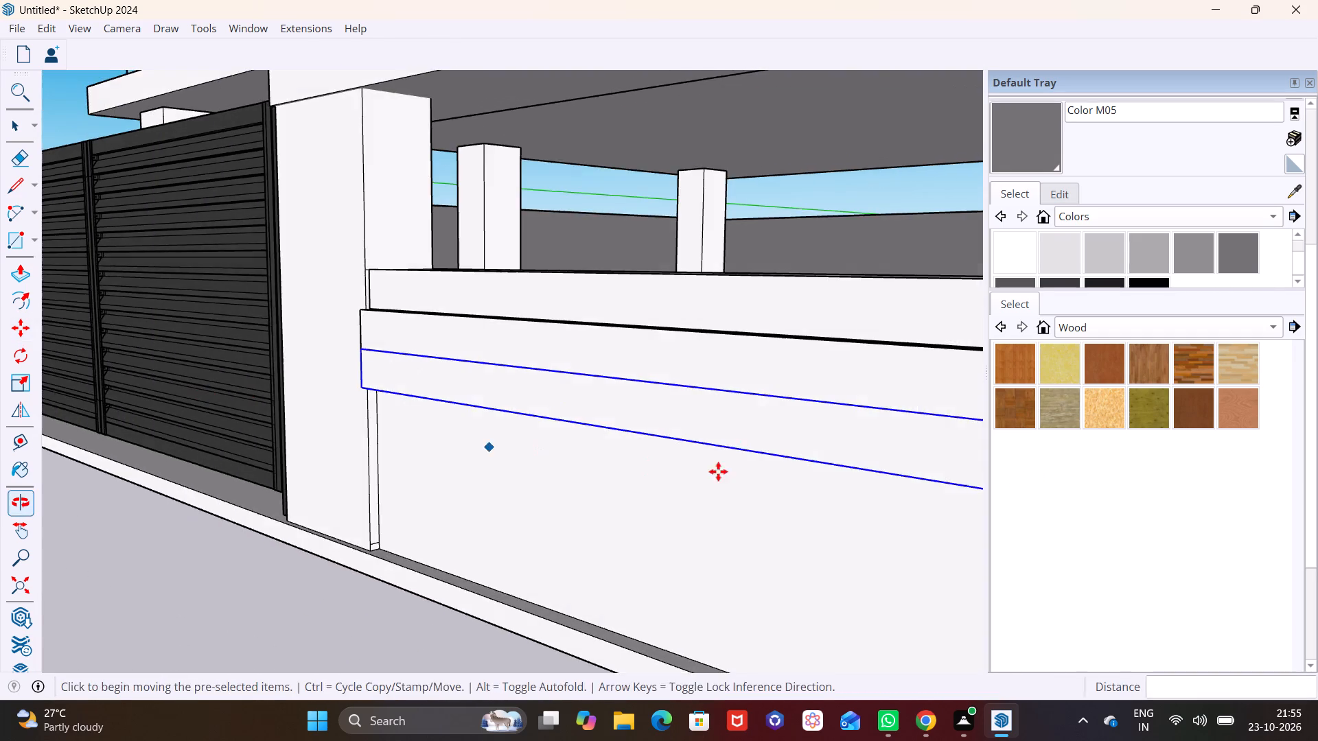
shift+middle_drag(730, 470, 283, 288)
scroll(555, 300, down, 6)
middle_drag(577, 293, 484, 410)
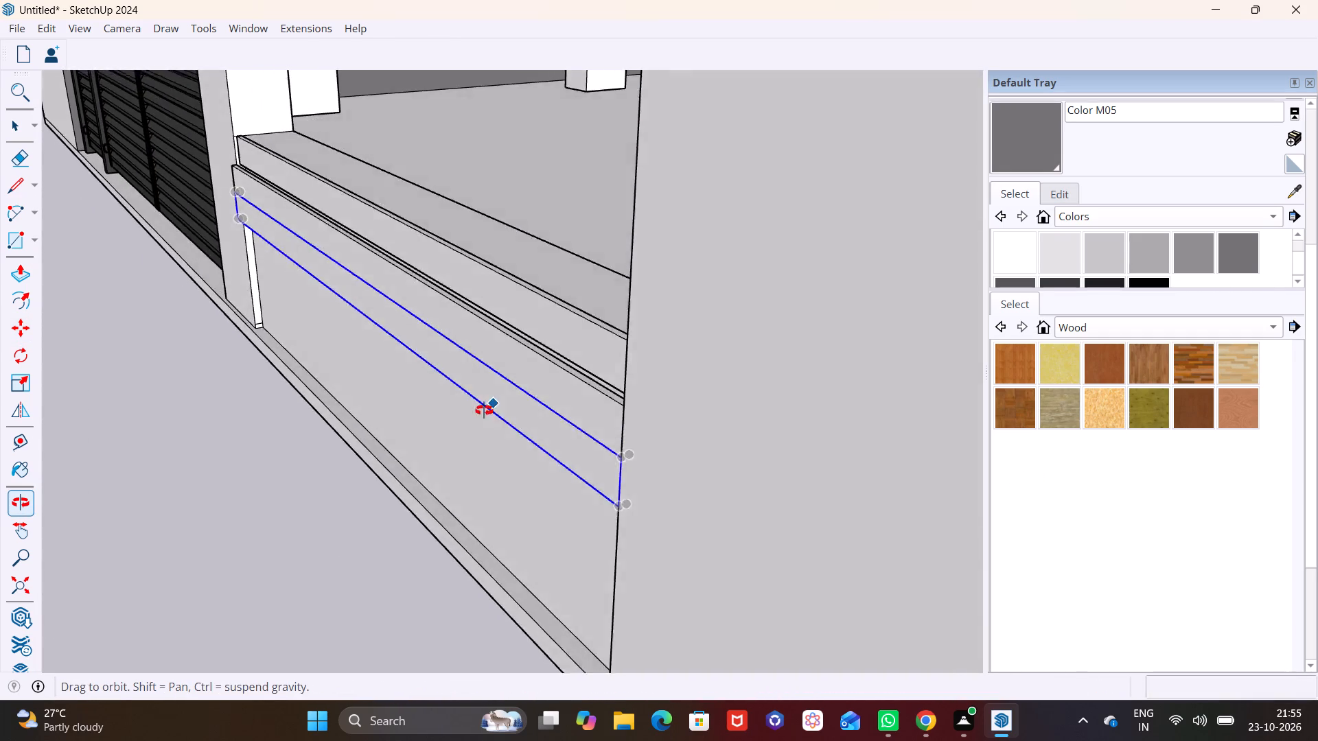
middle_drag(484, 410, 474, 440)
scroll(569, 380, up, 10)
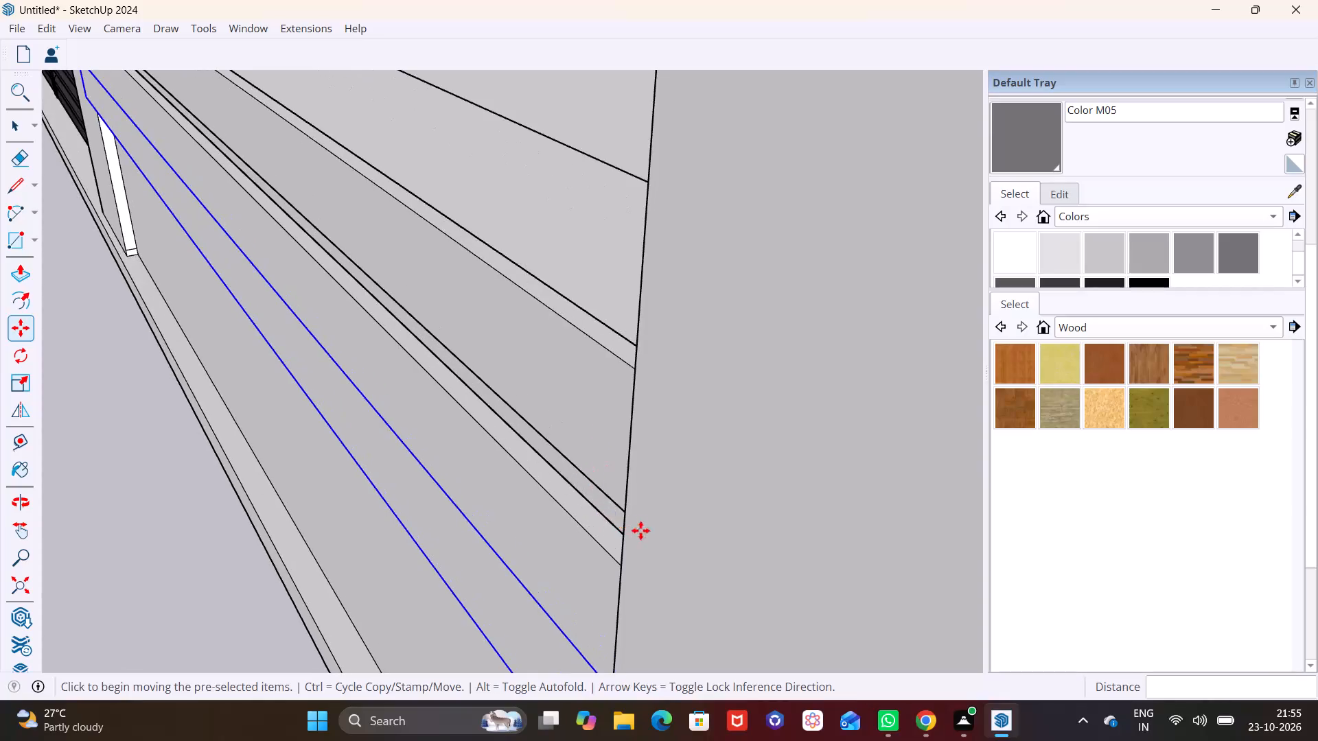
middle_drag(647, 534, 774, 534)
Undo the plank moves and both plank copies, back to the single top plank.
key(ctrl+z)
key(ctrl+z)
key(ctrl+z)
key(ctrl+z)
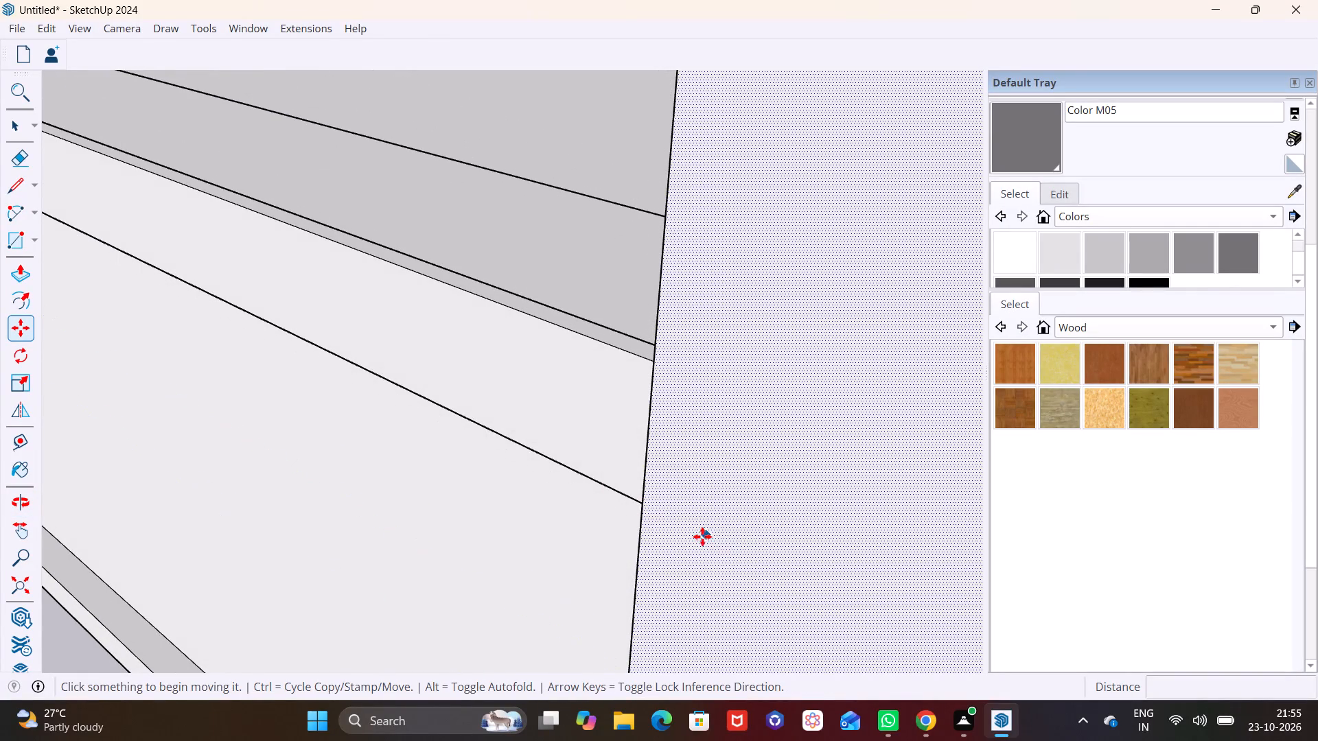
Copy the top plank straight down about 5 3/4" from its upper front corner, directly beneath the original.
middle_drag(628, 535, 824, 396)
scroll(598, 426, down, 3)
middle_drag(618, 426, 516, 572)
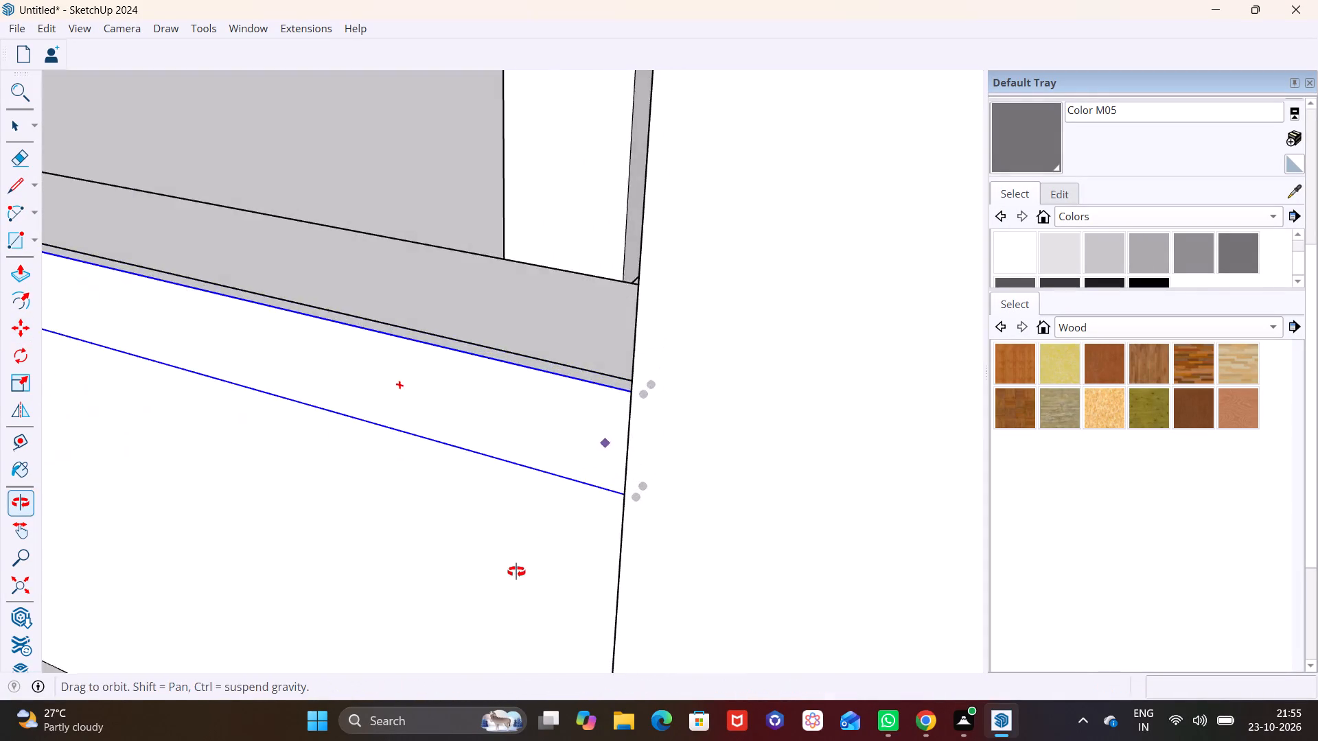
middle_drag(516, 572, 516, 572)
middle_drag(583, 469, 462, 509)
shift+middle_drag(469, 496, 614, 358)
scroll(631, 357, up, 3)
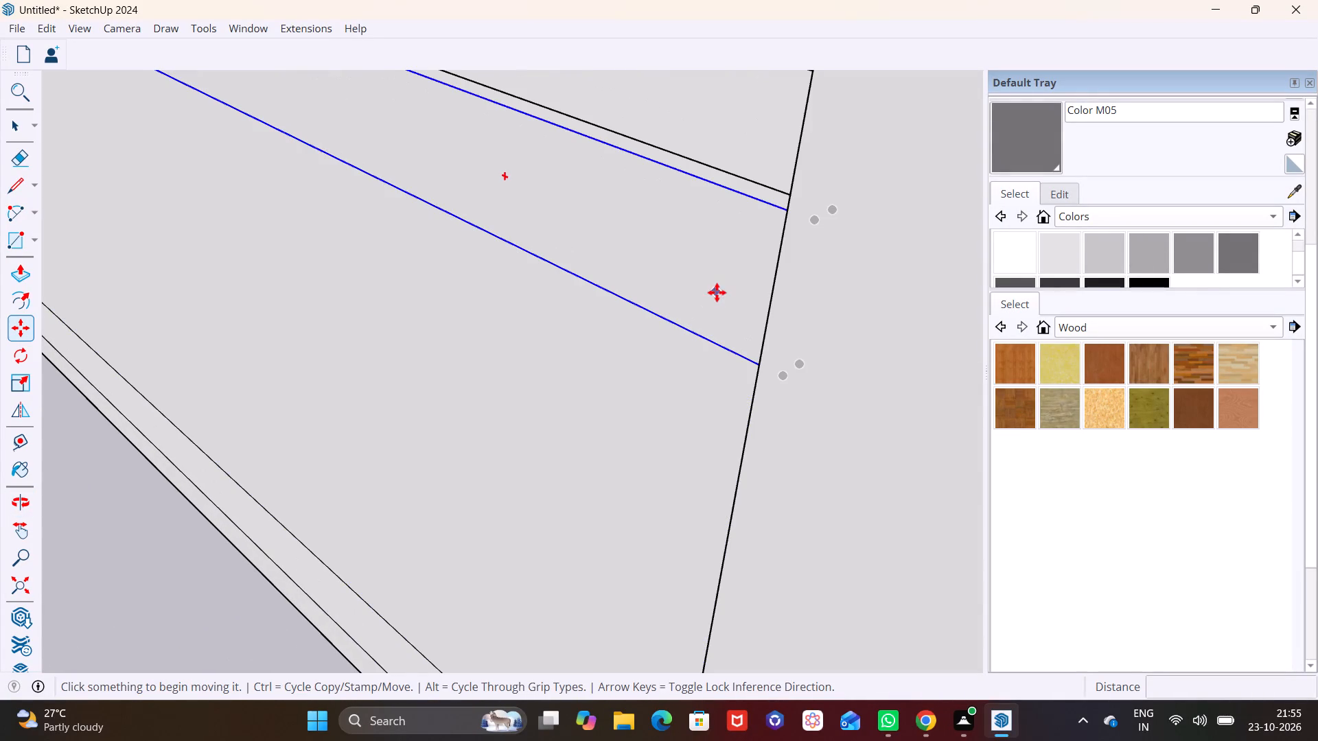
key(space)
click(701, 292)
middle_drag(701, 292, 836, 73)
middle_drag(564, 359, 686, 193)
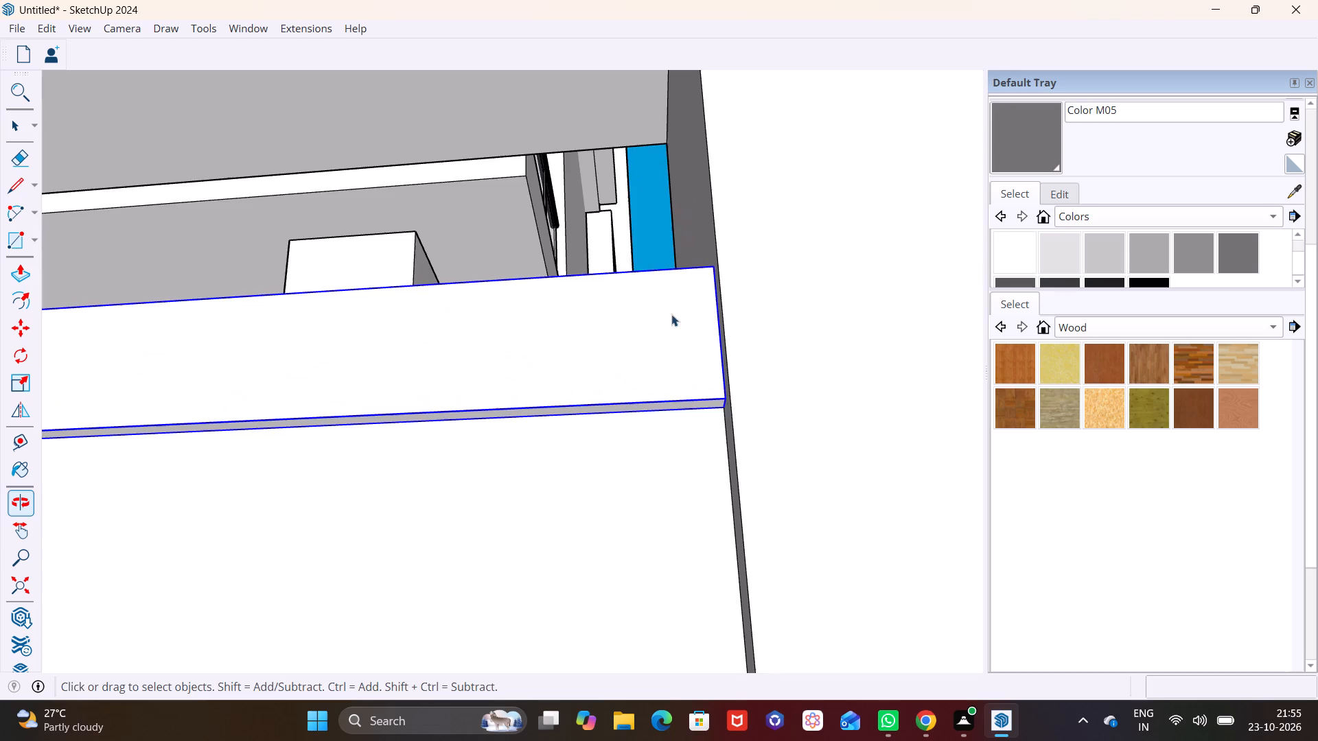
scroll(621, 463, up, 1)
middle_drag(620, 454, 706, 327)
shift+middle_drag(689, 430, 706, 270)
middle_drag(680, 348, 687, 422)
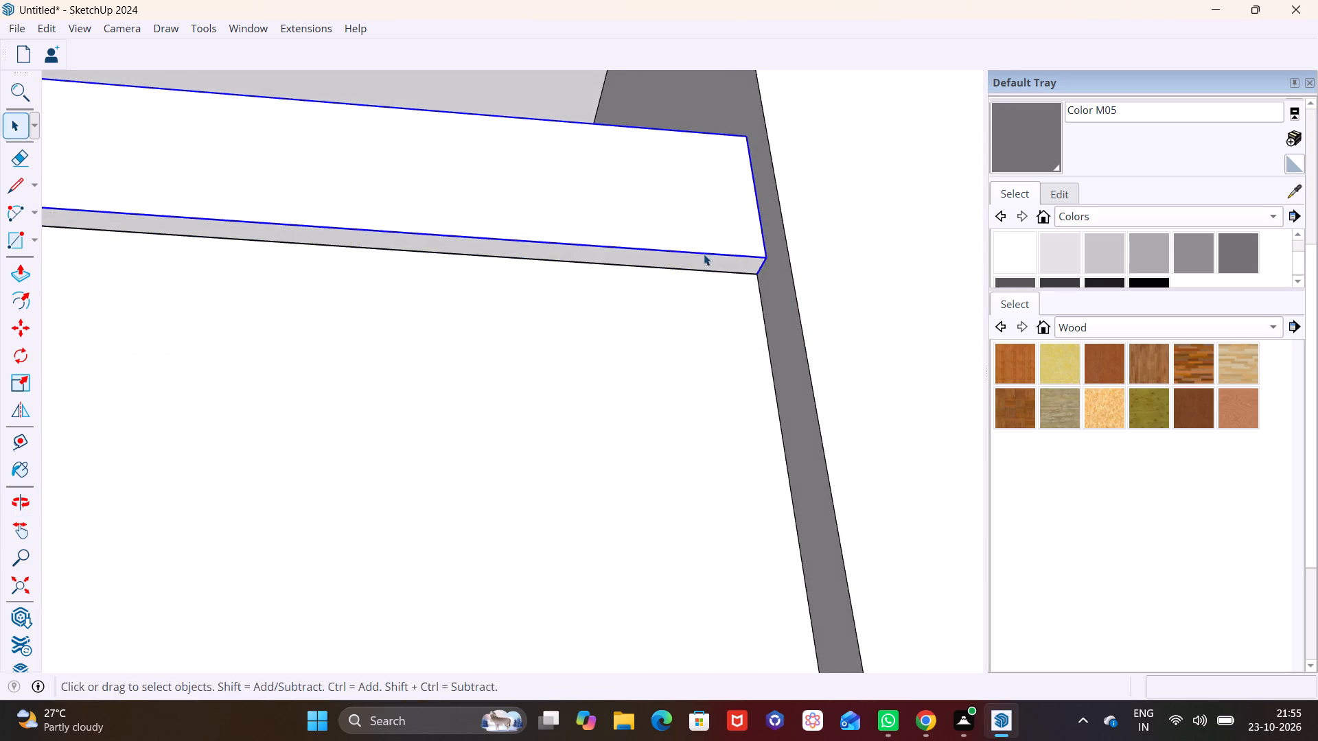
middle_drag(704, 254, 678, 412)
key(m)
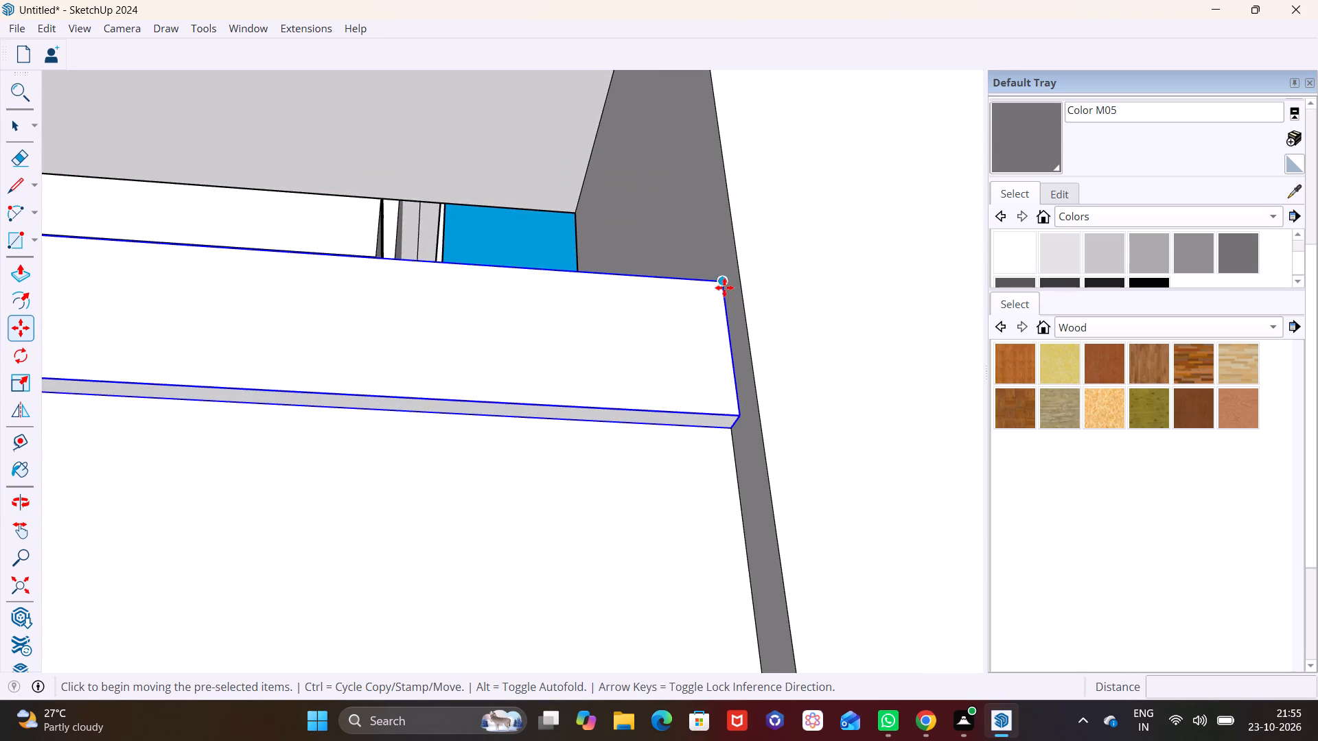
click(721, 283)
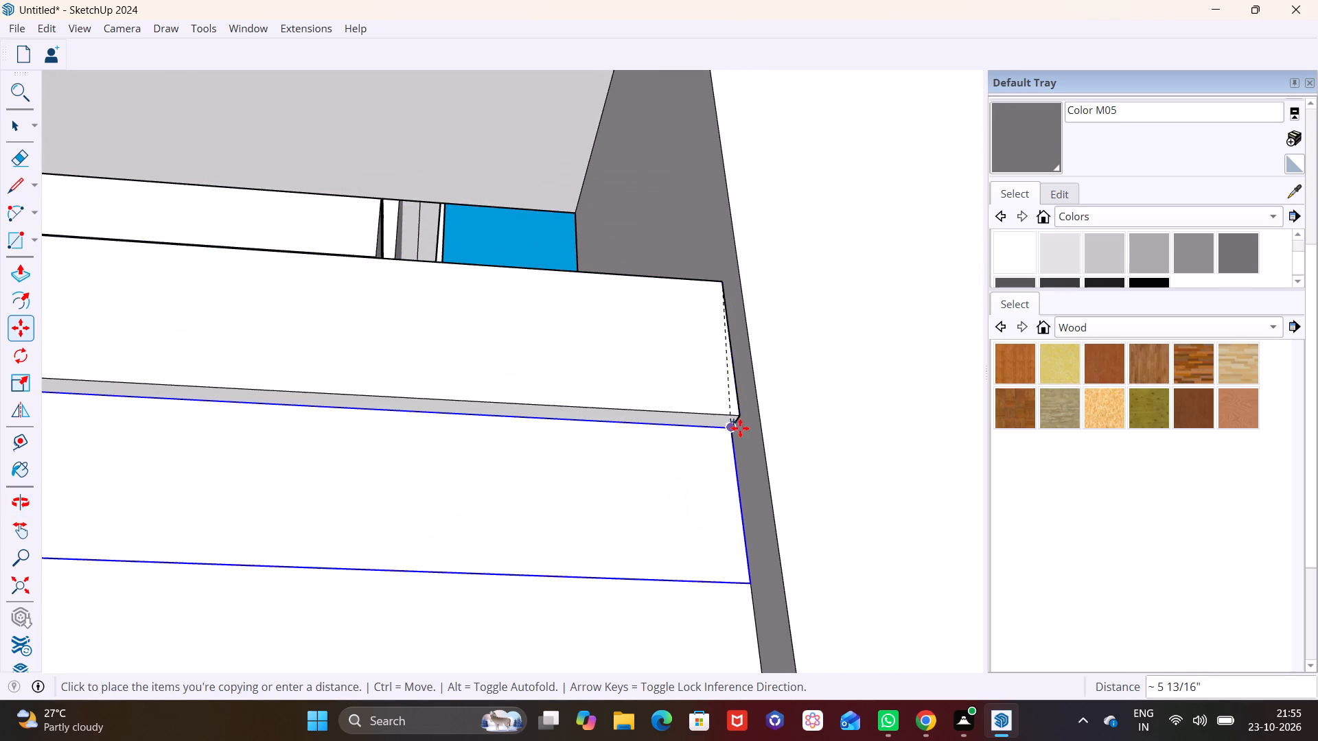
click(744, 422)
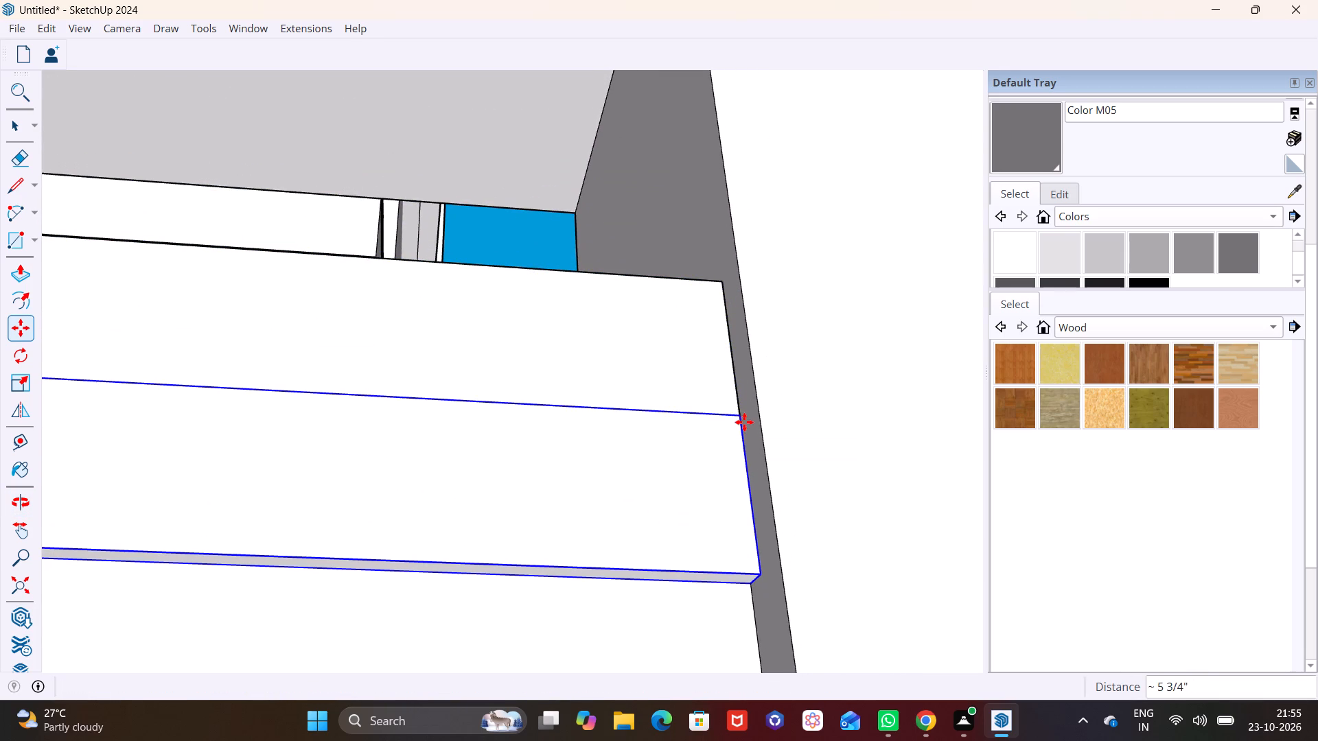
Copy the lowest plank down three more times from its front corner, each about 5 3/4" directly beneath the previous one.
click(739, 415)
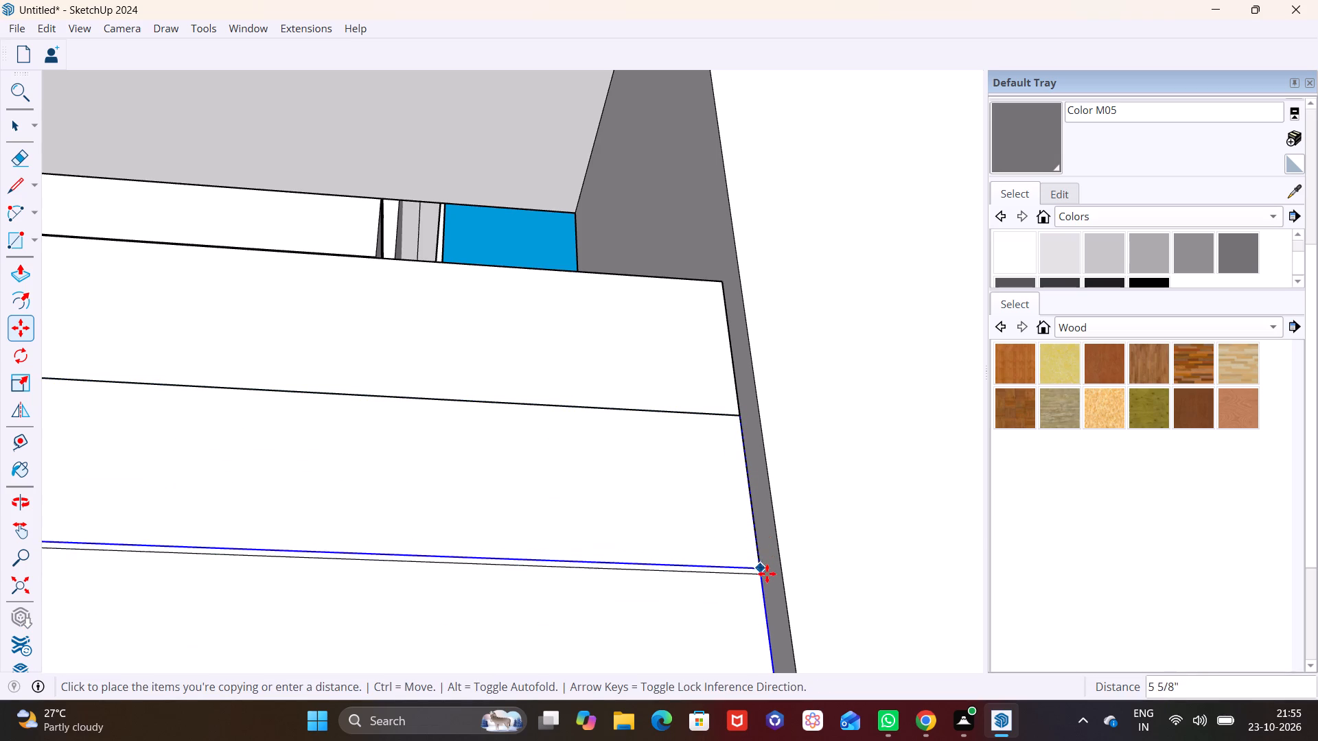
click(767, 576)
scroll(735, 552, down, 1)
shift+middle_drag(719, 552, 777, 239)
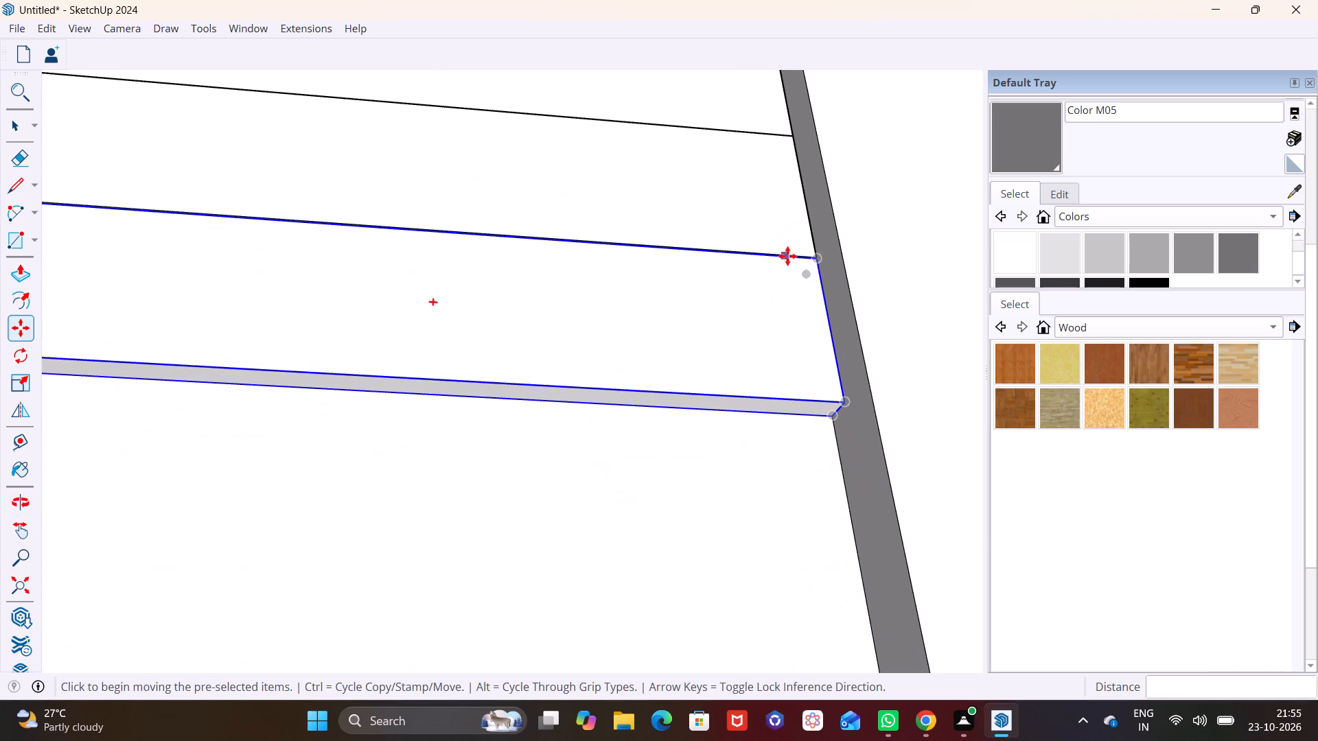
click(813, 263)
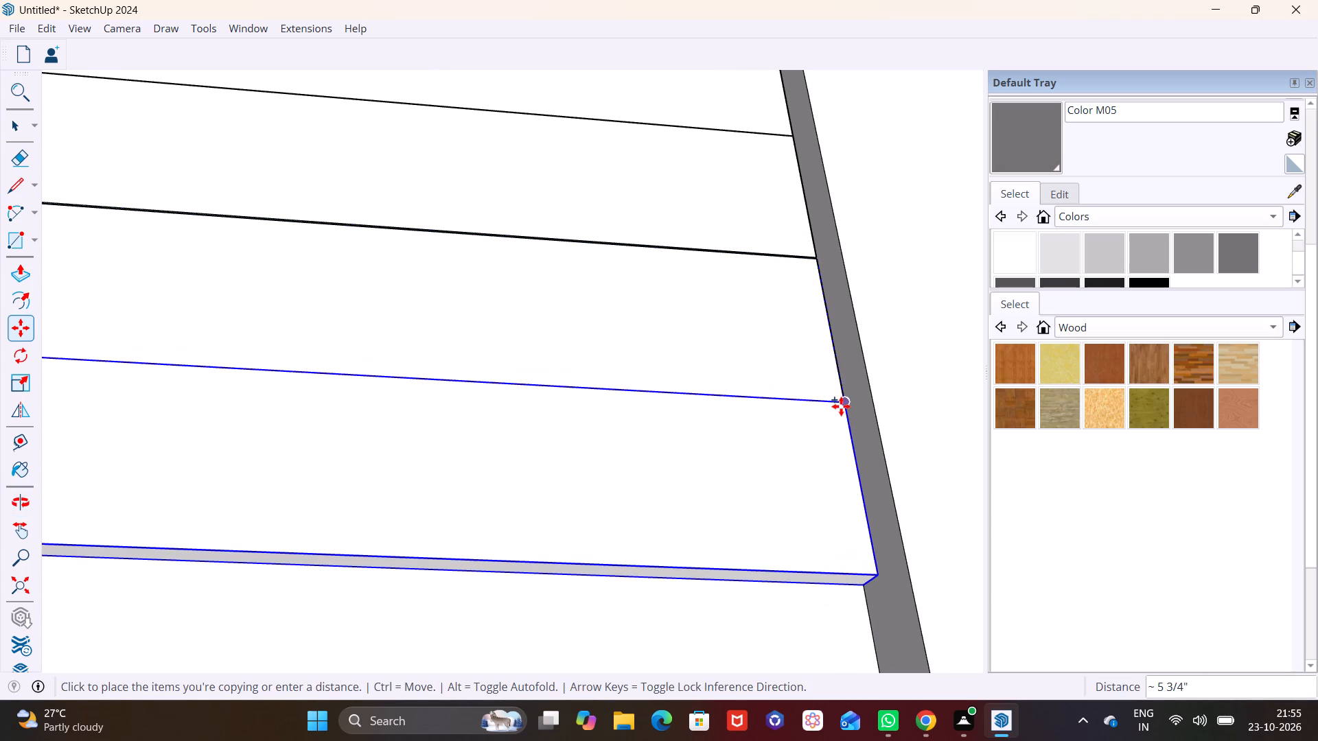
click(842, 406)
click(846, 399)
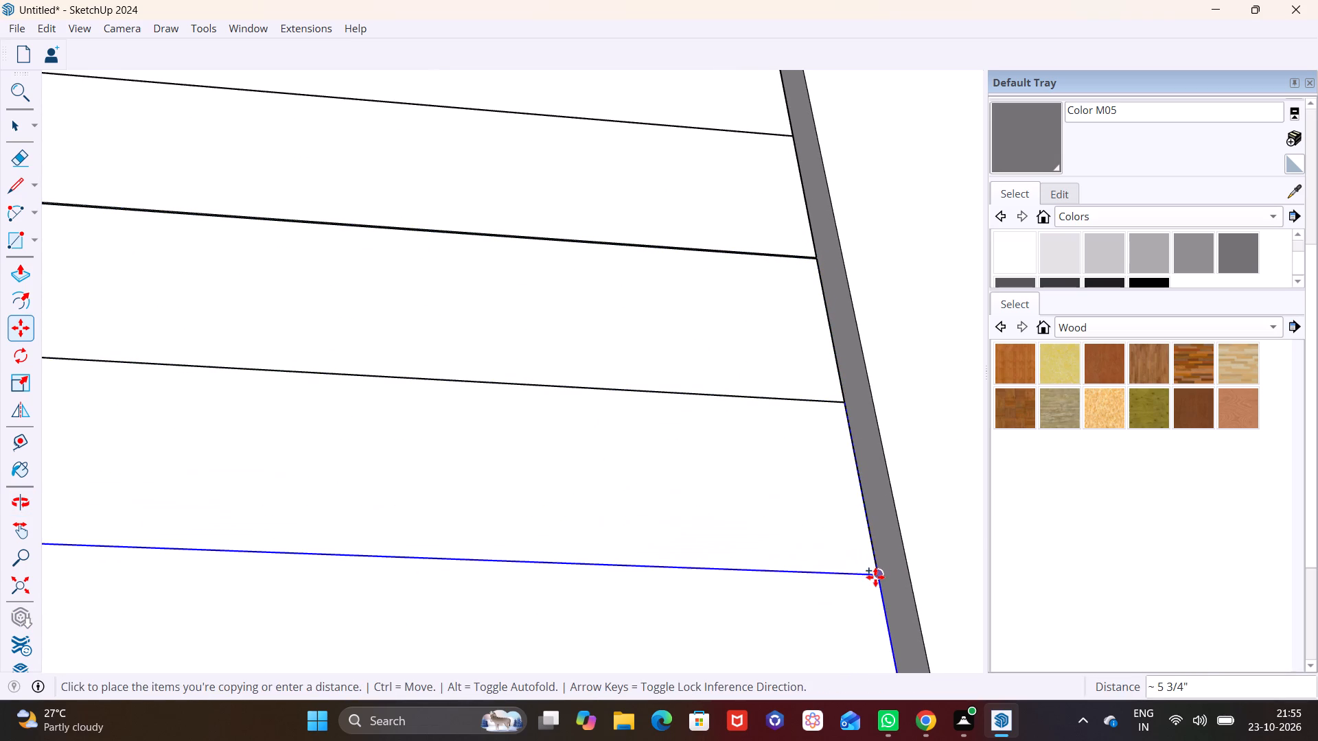
click(875, 578)
Continue the stack with two more plank copies, each about 5 3/4" below the previous one.
shift+middle_drag(840, 534, 775, 225)
click(809, 261)
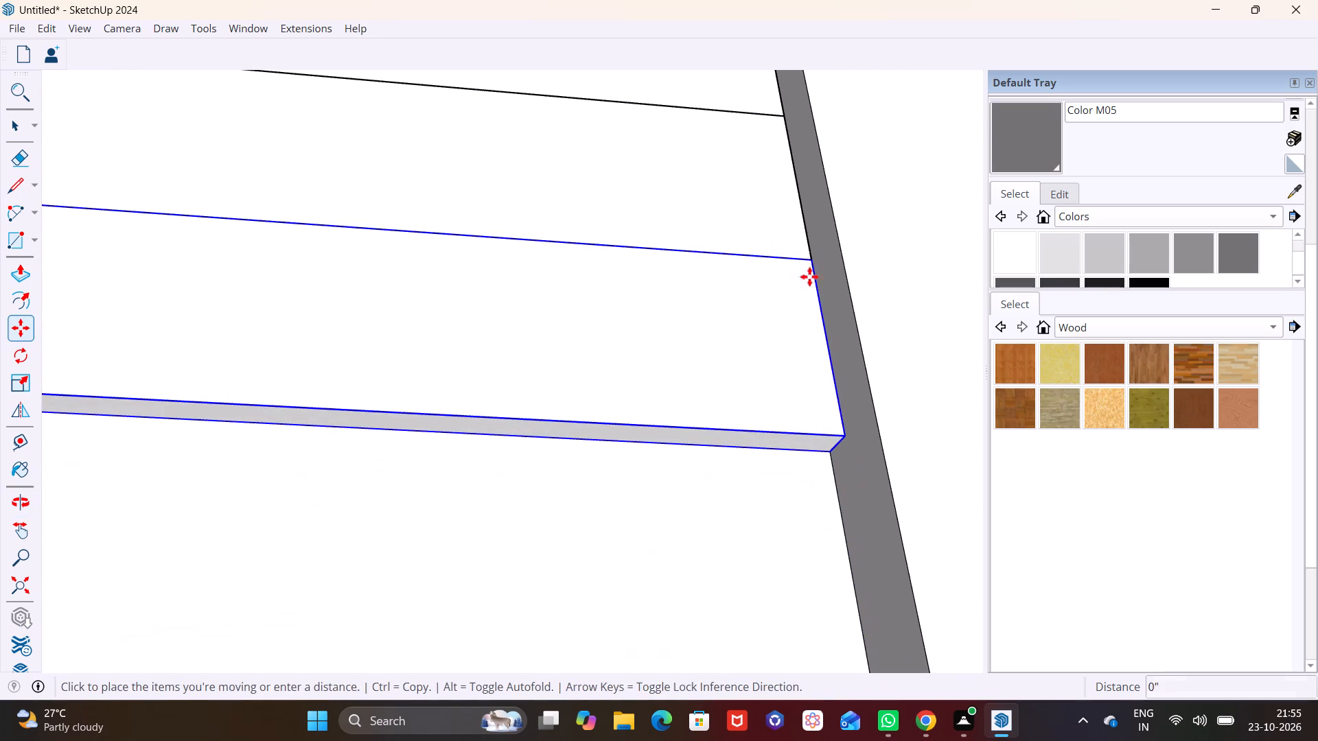
click(844, 445)
scroll(818, 420, down, 7)
shift+middle_drag(779, 452, 722, 259)
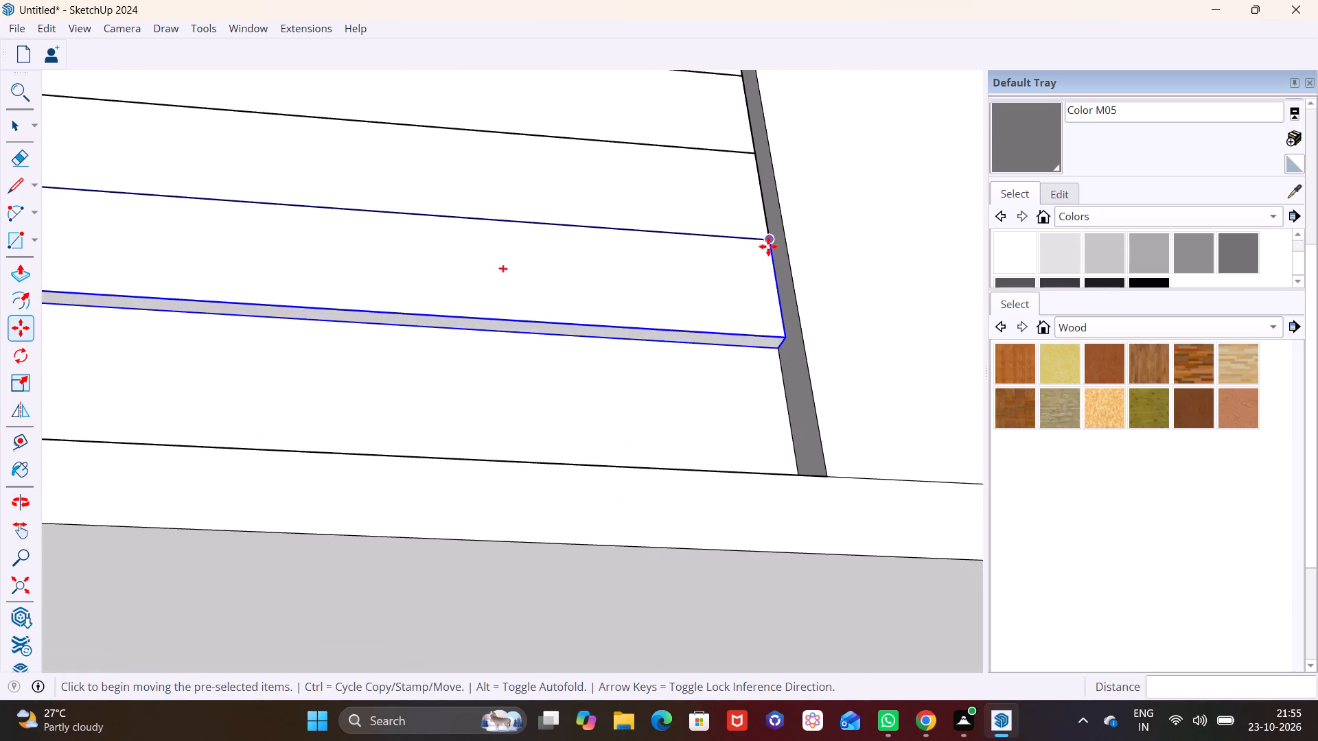
click(768, 244)
click(783, 343)
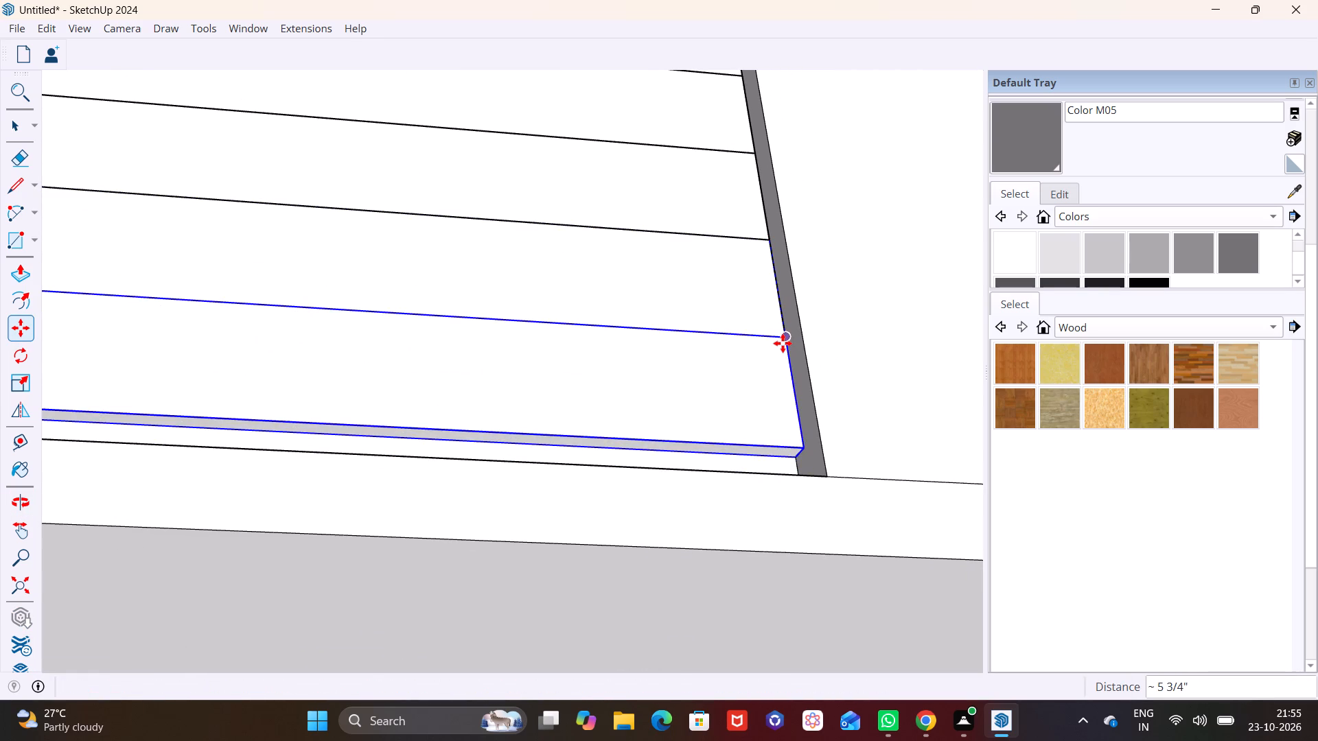
Copy the lowest plank down once more to the wall's base, slightly overlapping the plank above.
click(785, 338)
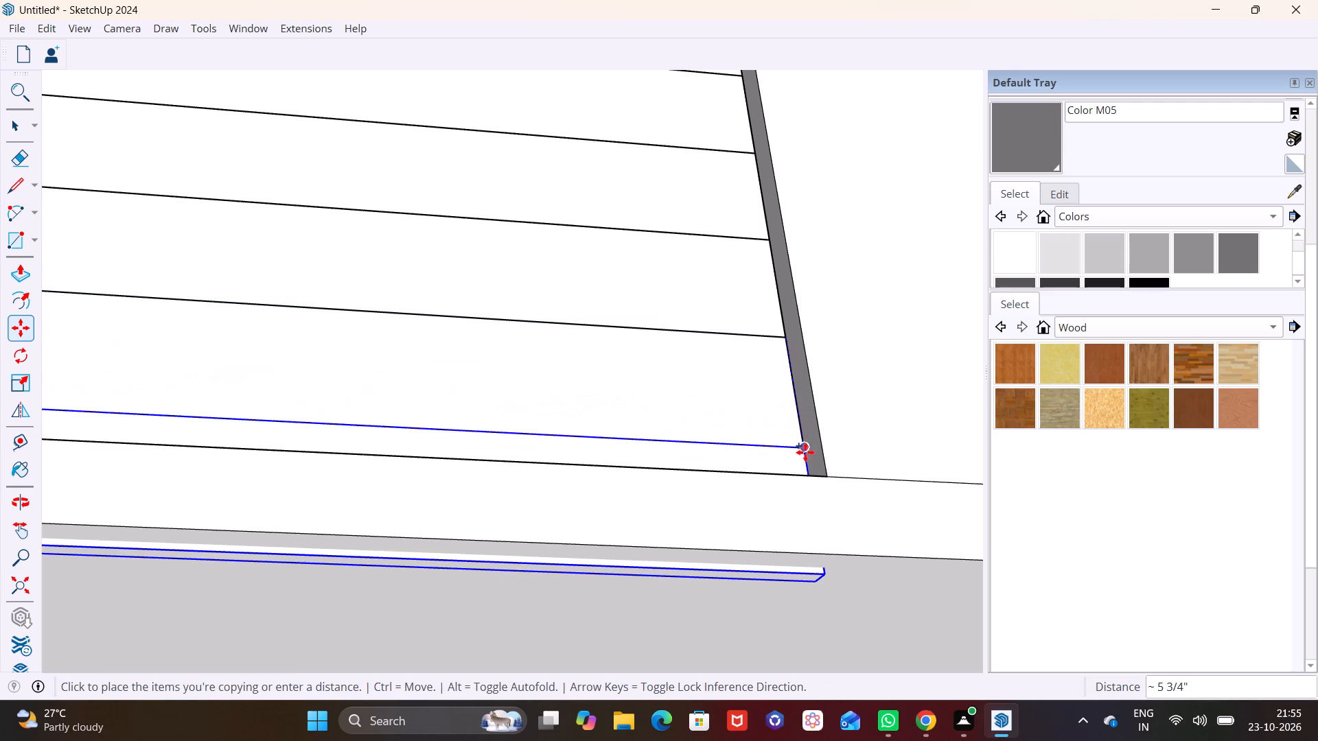
click(802, 427)
key(space)
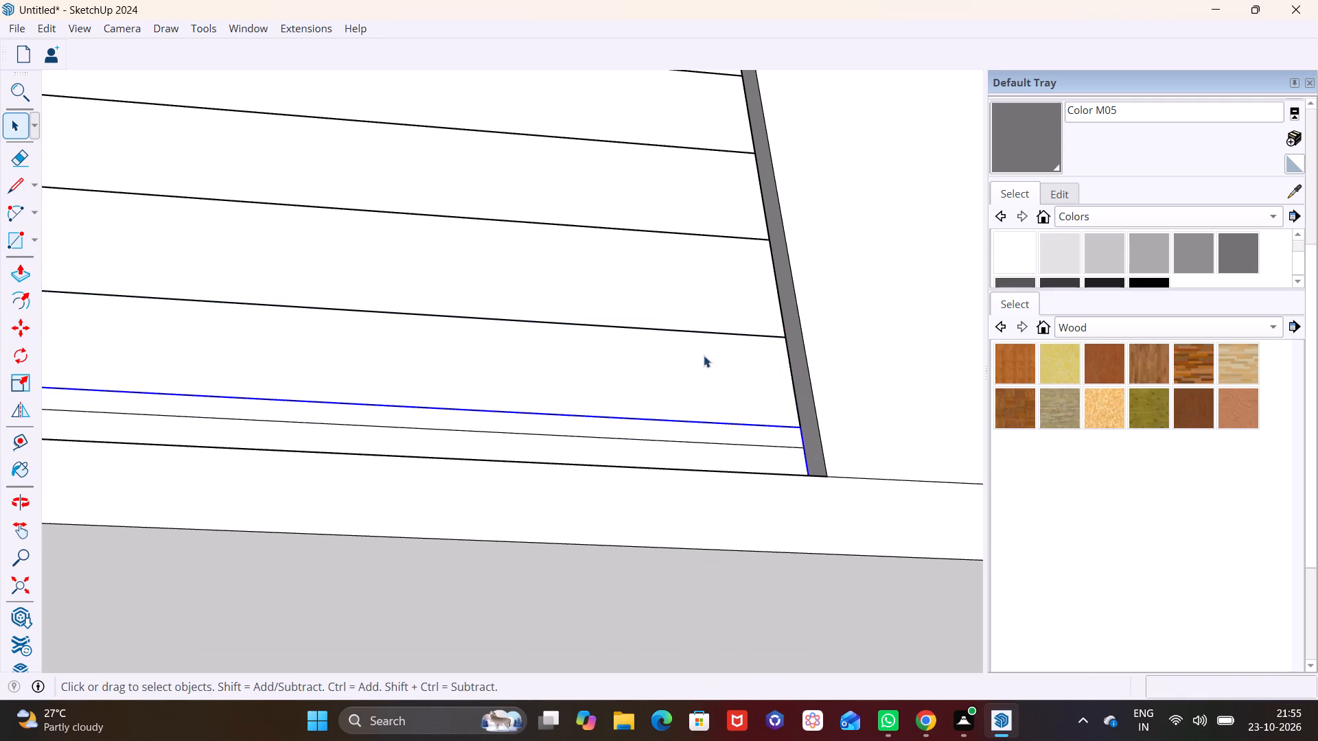
Paint all the stacked planks on the low front wall with Wood Veneer 01.
scroll(660, 400, down, 14)
scroll(304, 169, down, 8)
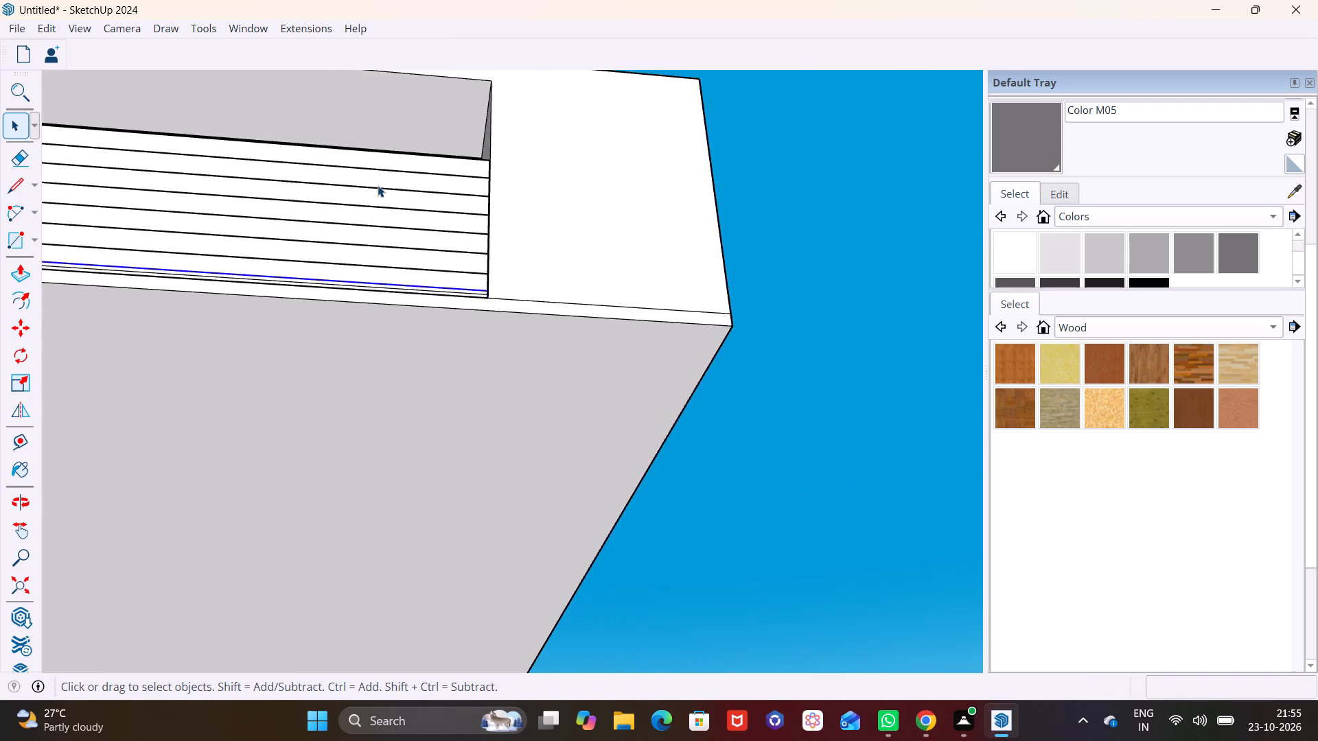
middle_drag(378, 185, 343, 487)
shift+middle_drag(373, 486, 706, 549)
middle_drag(594, 536, 515, 482)
key(space)
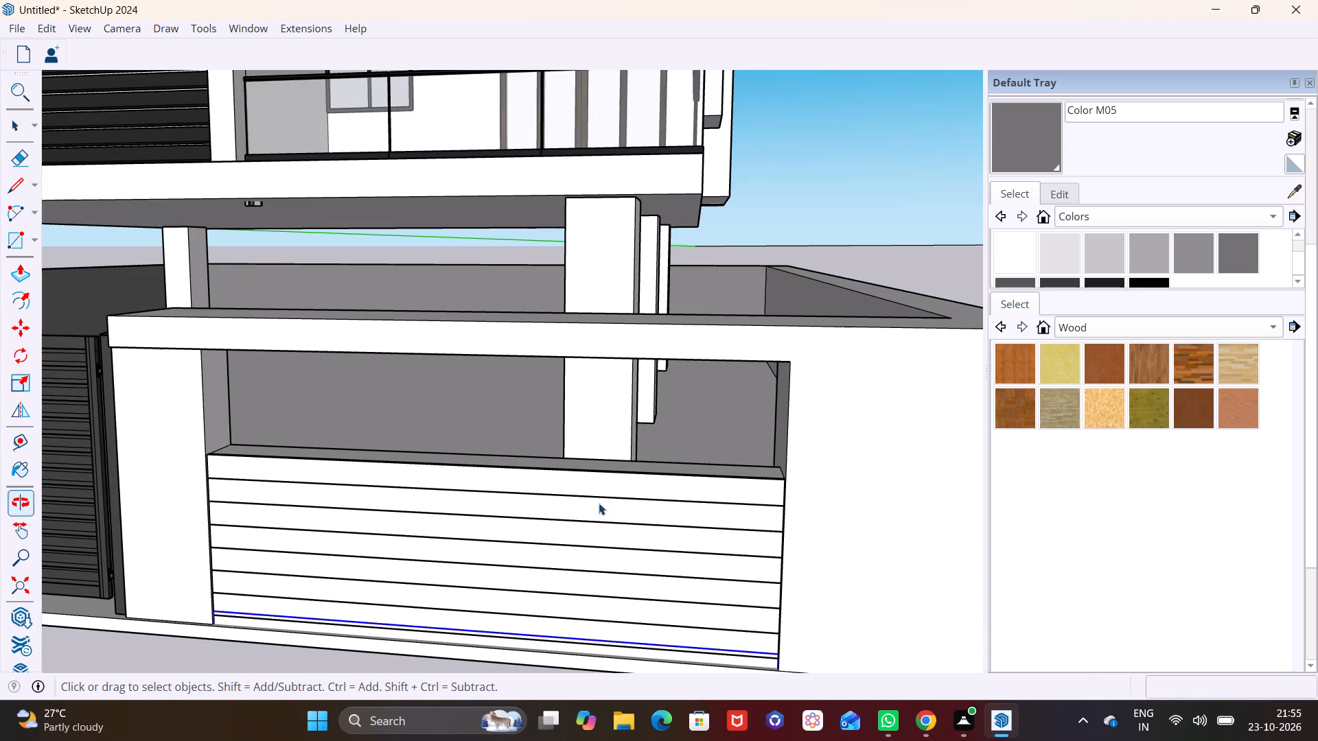
click(1107, 367)
click(1206, 399)
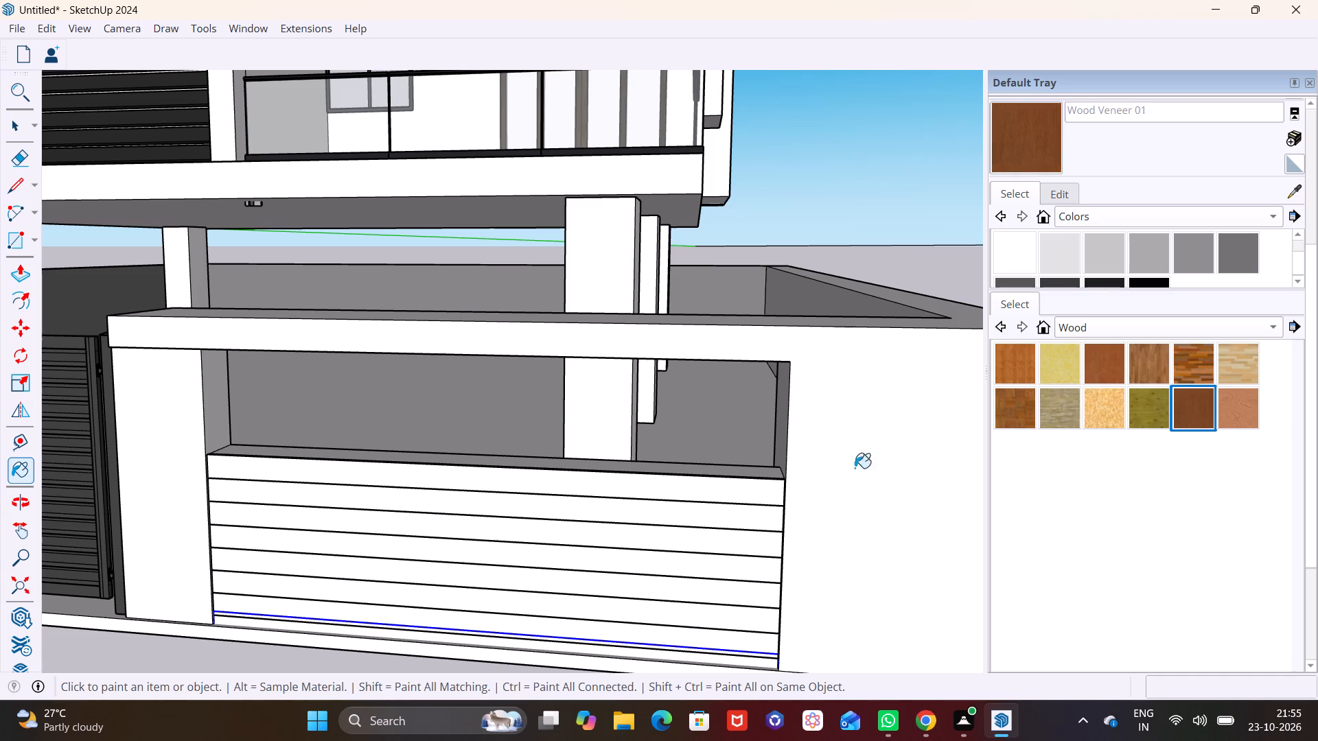
click(664, 497)
click(638, 506)
click(636, 532)
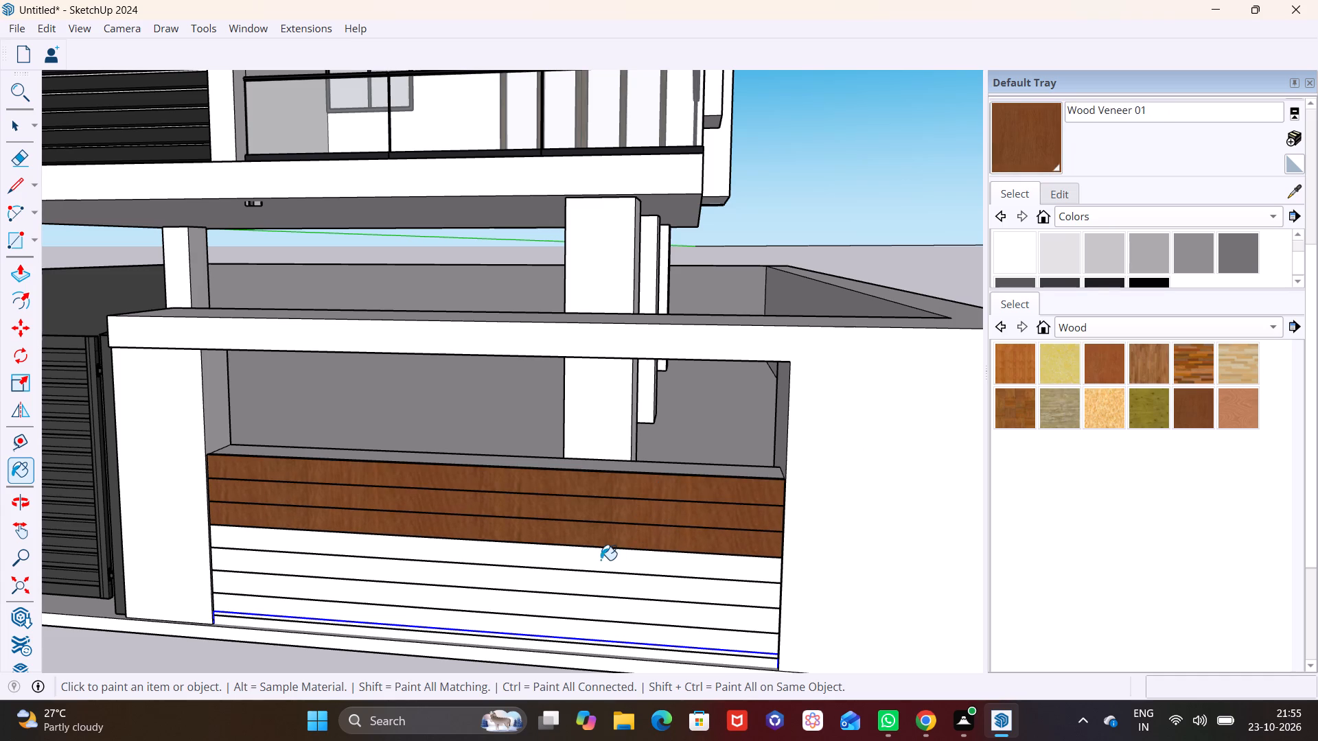
click(601, 560)
click(601, 574)
click(599, 589)
click(588, 605)
click(572, 628)
click(572, 646)
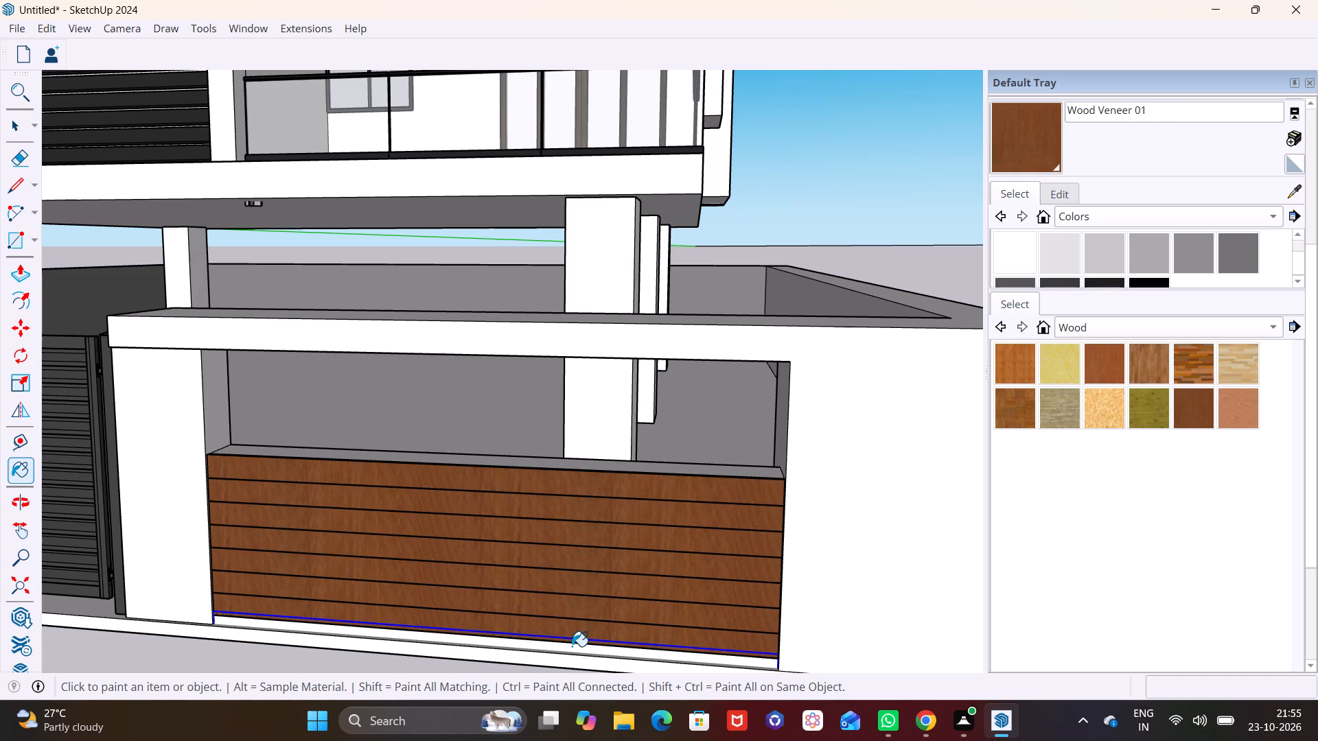
scroll(497, 583, down, 4)
key(space)
click(886, 564)
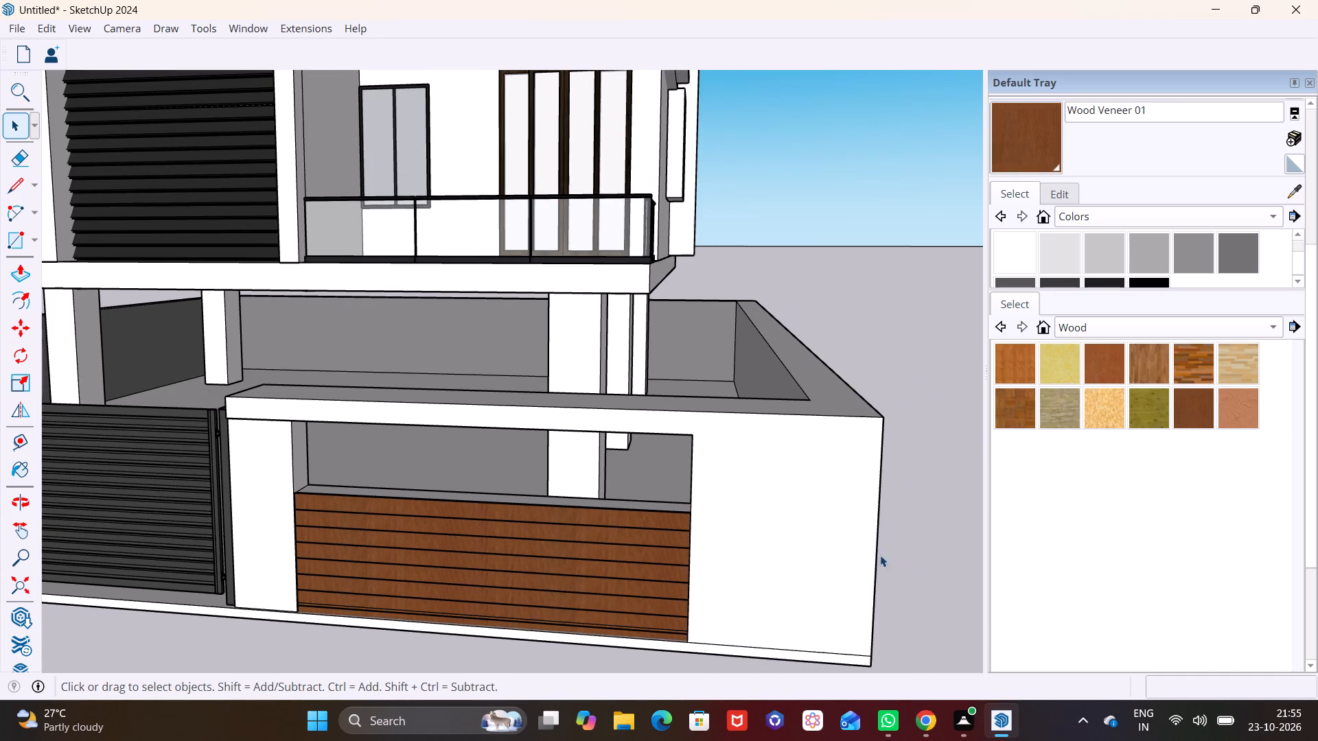
Paint the top face of the low front wall with Wood Veneer 01.
scroll(668, 517, up, 3)
scroll(592, 507, up, 1)
middle_drag(582, 511, 543, 549)
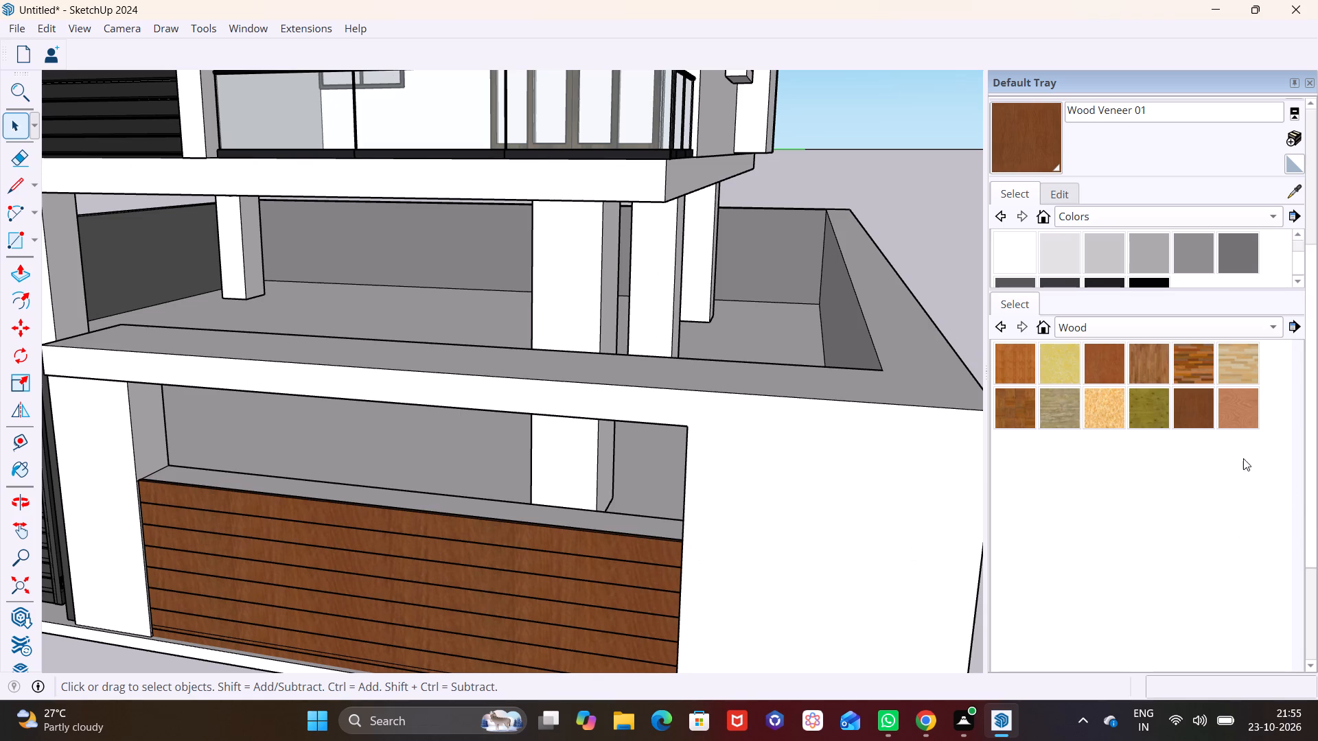
click(1200, 409)
click(603, 521)
Draw a rectangle about 2 1/8" by 2 11/16" on top of the low wall, close to the pillar end.
scroll(605, 519, down, 2)
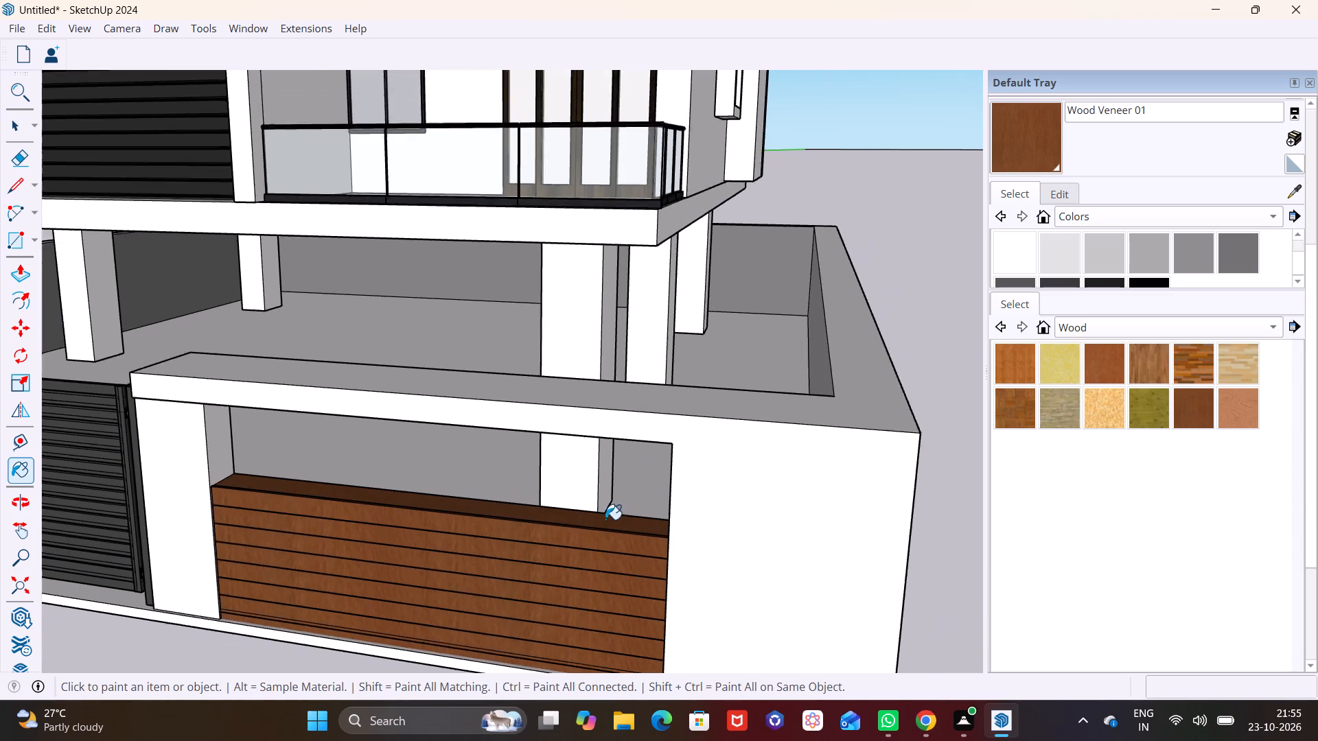
scroll(605, 519, down, 4)
middle_drag(573, 513, 680, 440)
scroll(512, 458, up, 4)
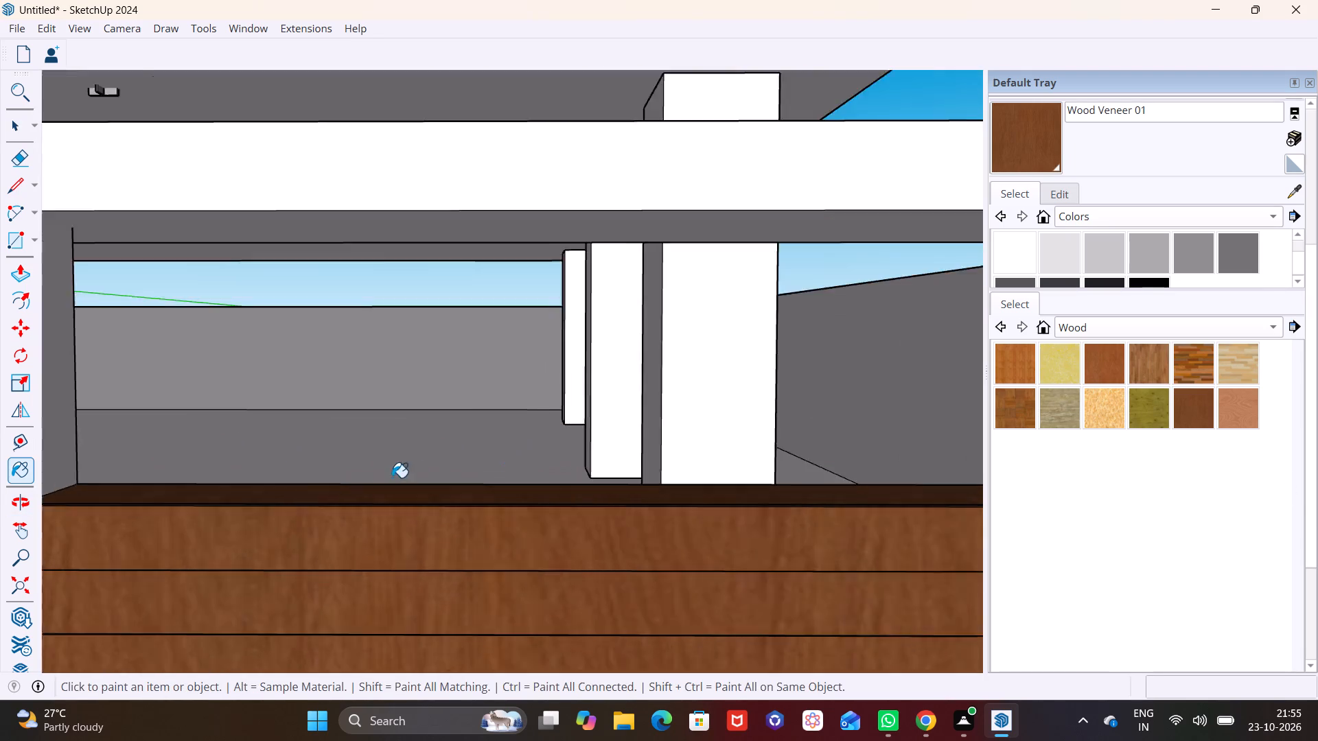
scroll(392, 478, up, 2)
middle_drag(379, 482, 286, 530)
scroll(259, 477, down, 3)
middle_drag(253, 480, 482, 451)
middle_drag(465, 458, 405, 494)
scroll(406, 412, up, 4)
click(32, 242)
click(43, 267)
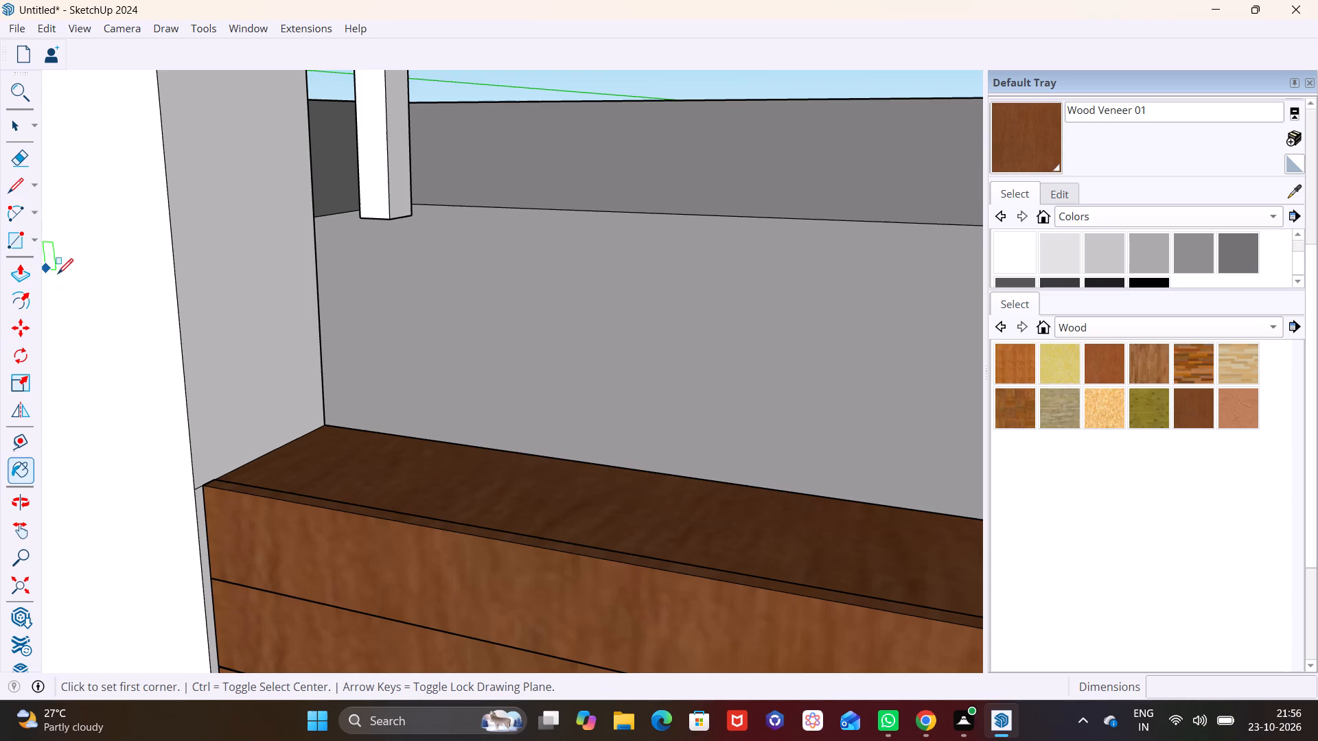
scroll(379, 440, up, 3)
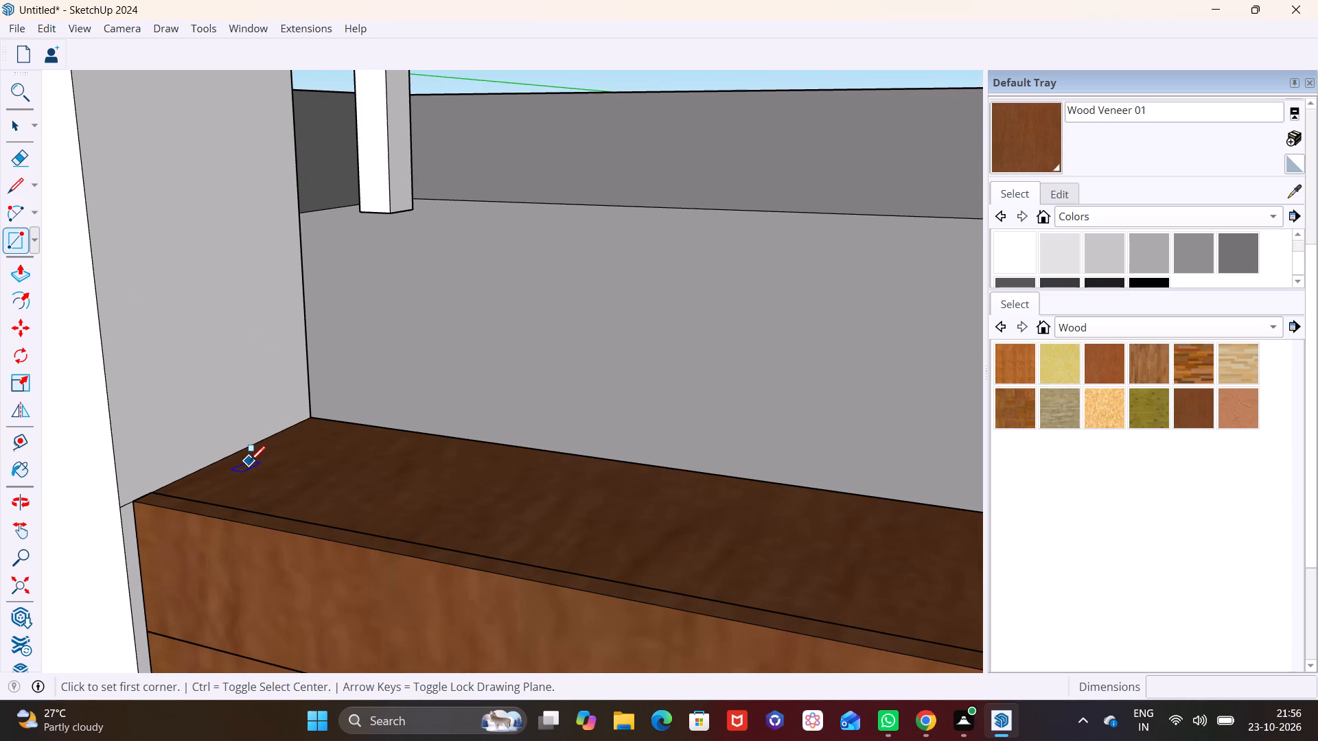
click(248, 461)
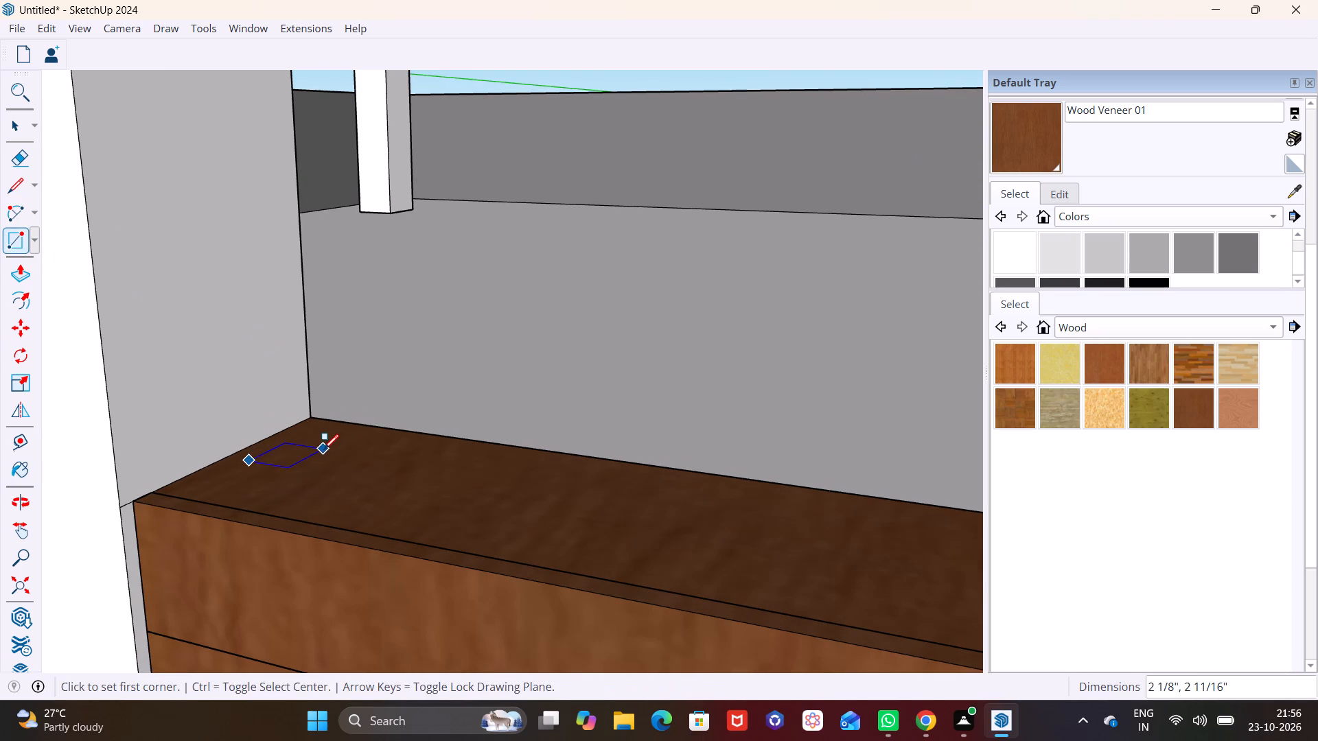
click(323, 449)
Make the small rectangle's face and edges into a group.
key(space)
double_click(304, 455)
right_click(303, 455)
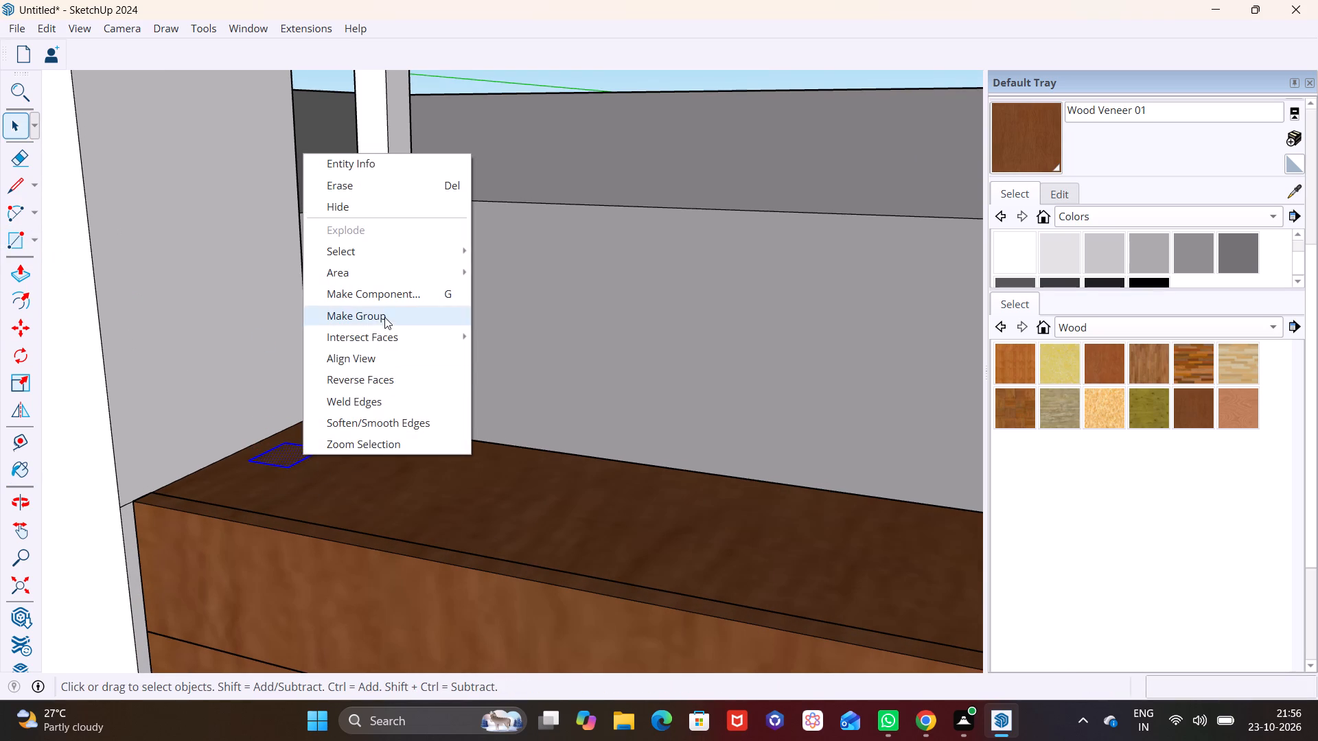
click(384, 317)
Inside the group, extrude the rectangle upward into a post reaching the beam above the opening, and leave the group.
double_click(298, 447)
click(295, 455)
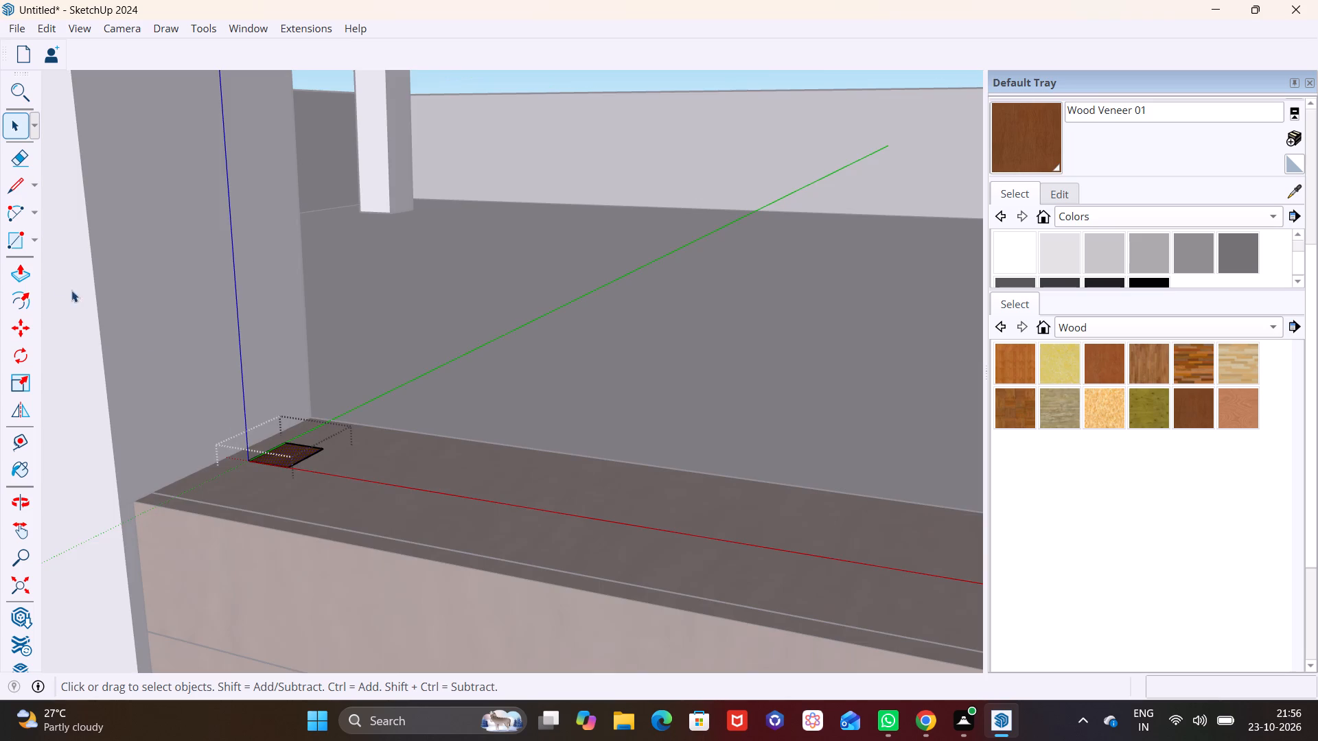
click(28, 276)
drag(280, 455, 285, 443)
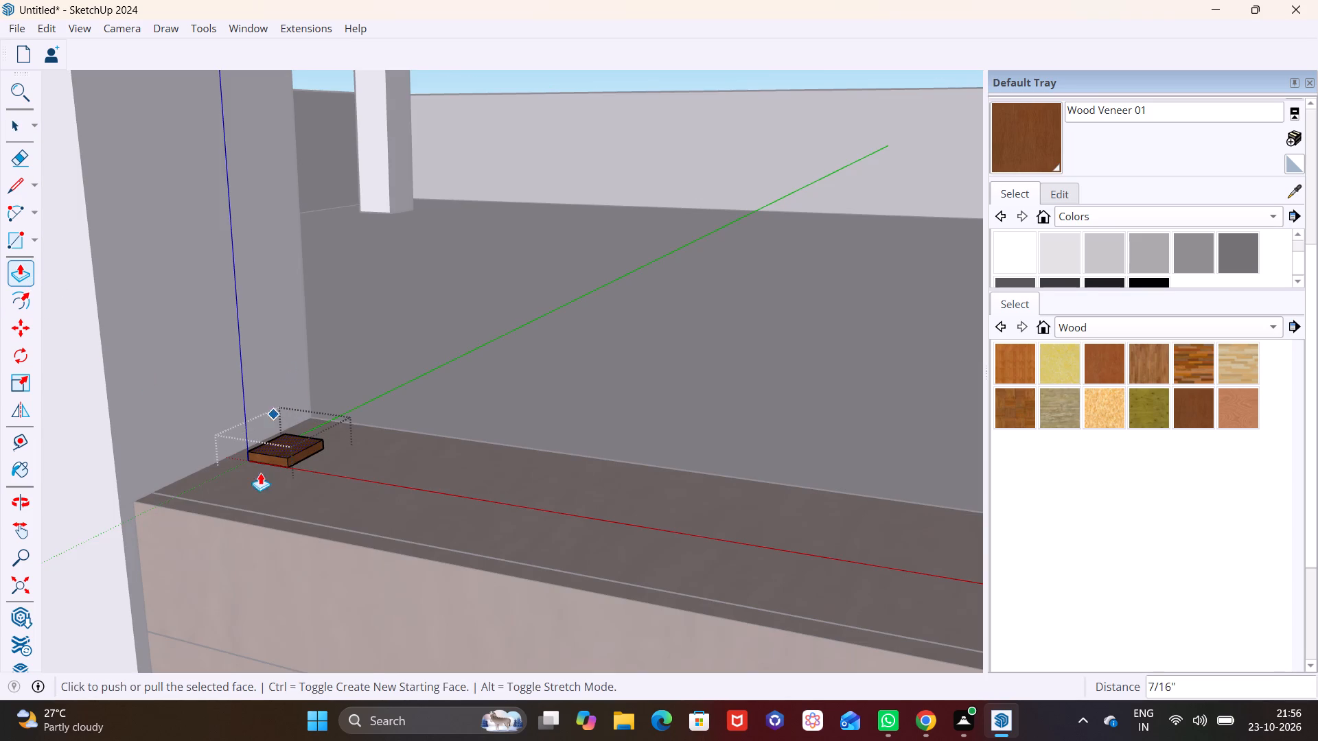
drag(288, 447, 292, 227)
scroll(294, 213, down, 5)
middle_drag(294, 223, 266, 412)
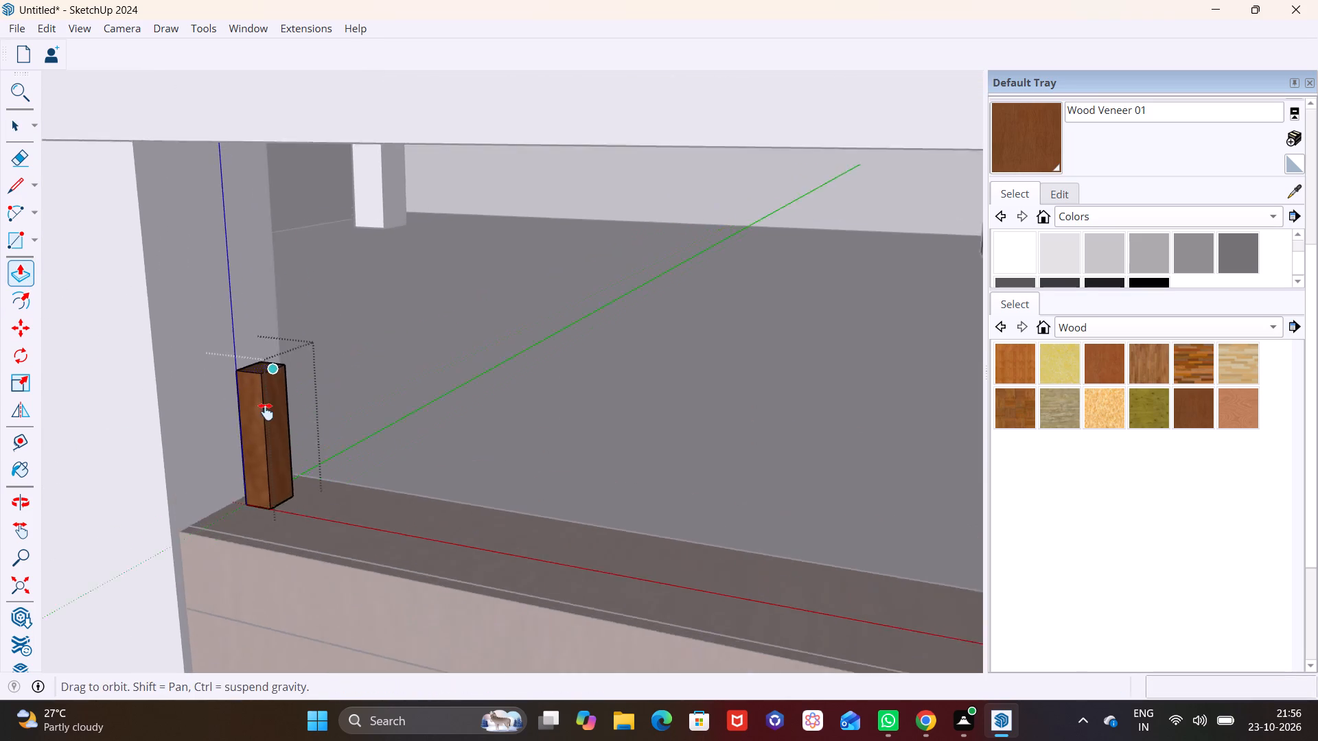
middle_drag(266, 412, 257, 483)
drag(256, 482, 240, 255)
click(240, 255)
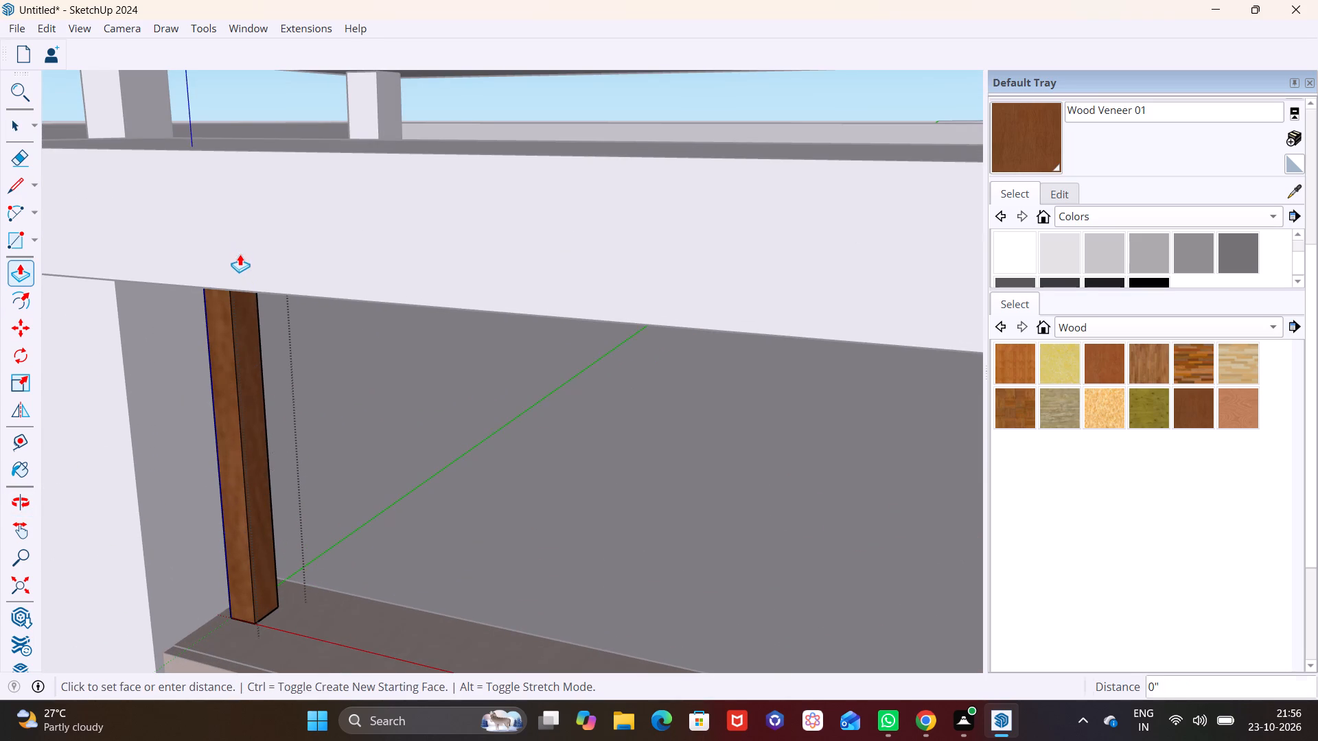
key(space)
scroll(299, 423, down, 3)
middle_drag(350, 489, 499, 463)
middle_drag(530, 469, 417, 473)
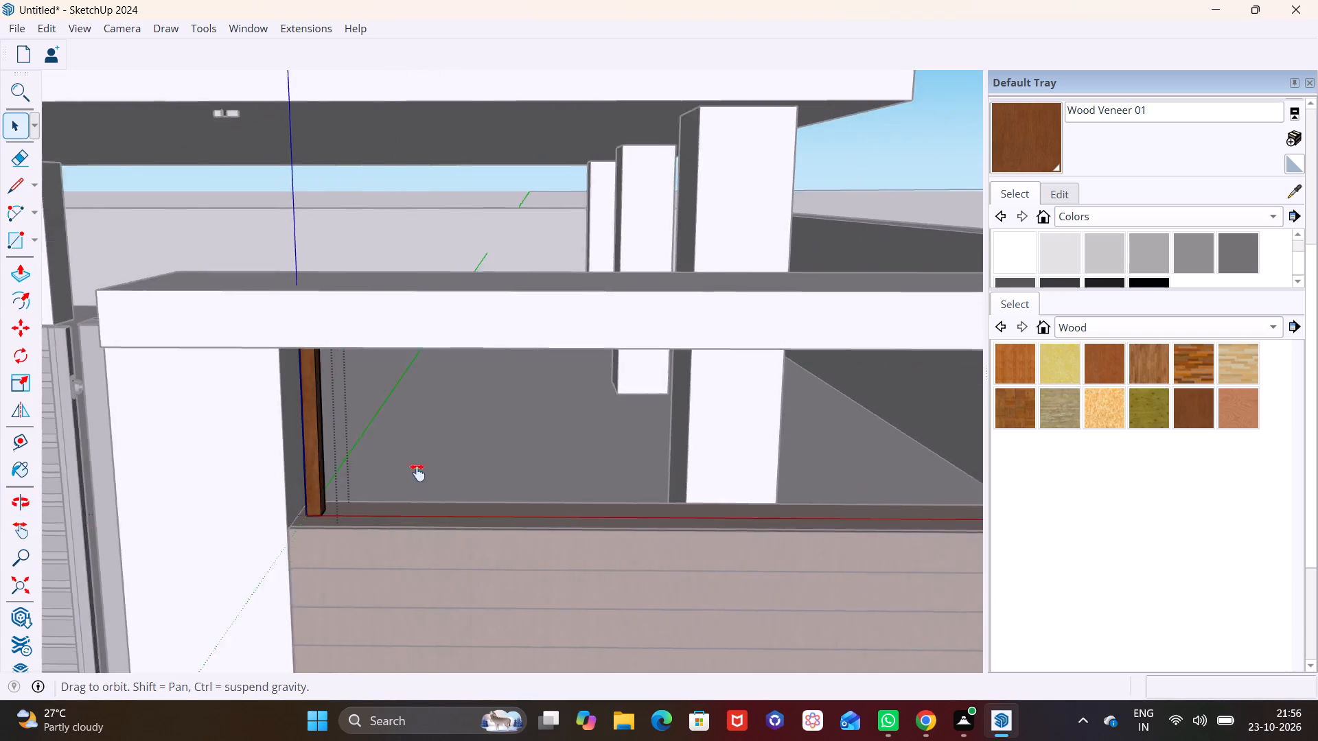
middle_drag(417, 473, 353, 473)
key(space)
click(708, 465)
Paint all faces of the new post black with Color M09.
scroll(465, 484, down, 5)
middle_drag(459, 471, 485, 436)
scroll(346, 436, up, 5)
click(1143, 281)
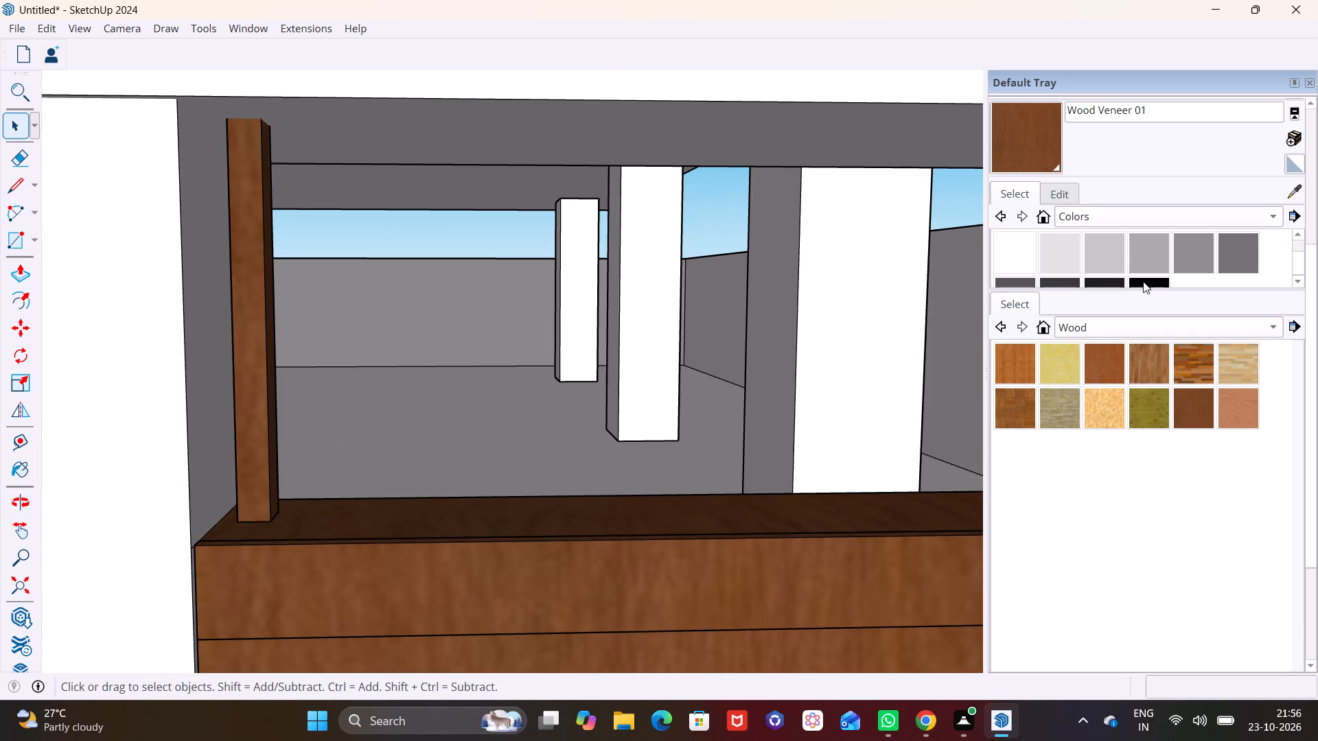
click(265, 382)
click(266, 390)
key(space)
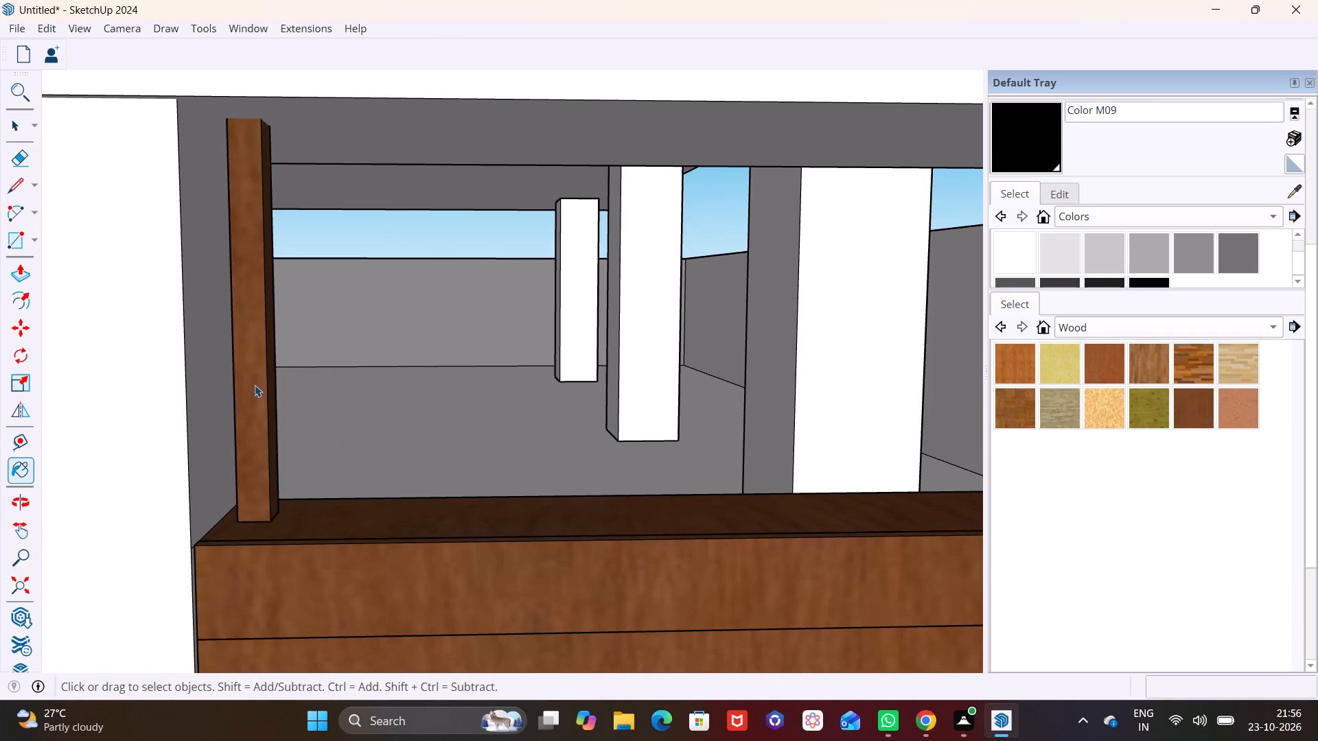
triple_click(255, 385)
click(1041, 152)
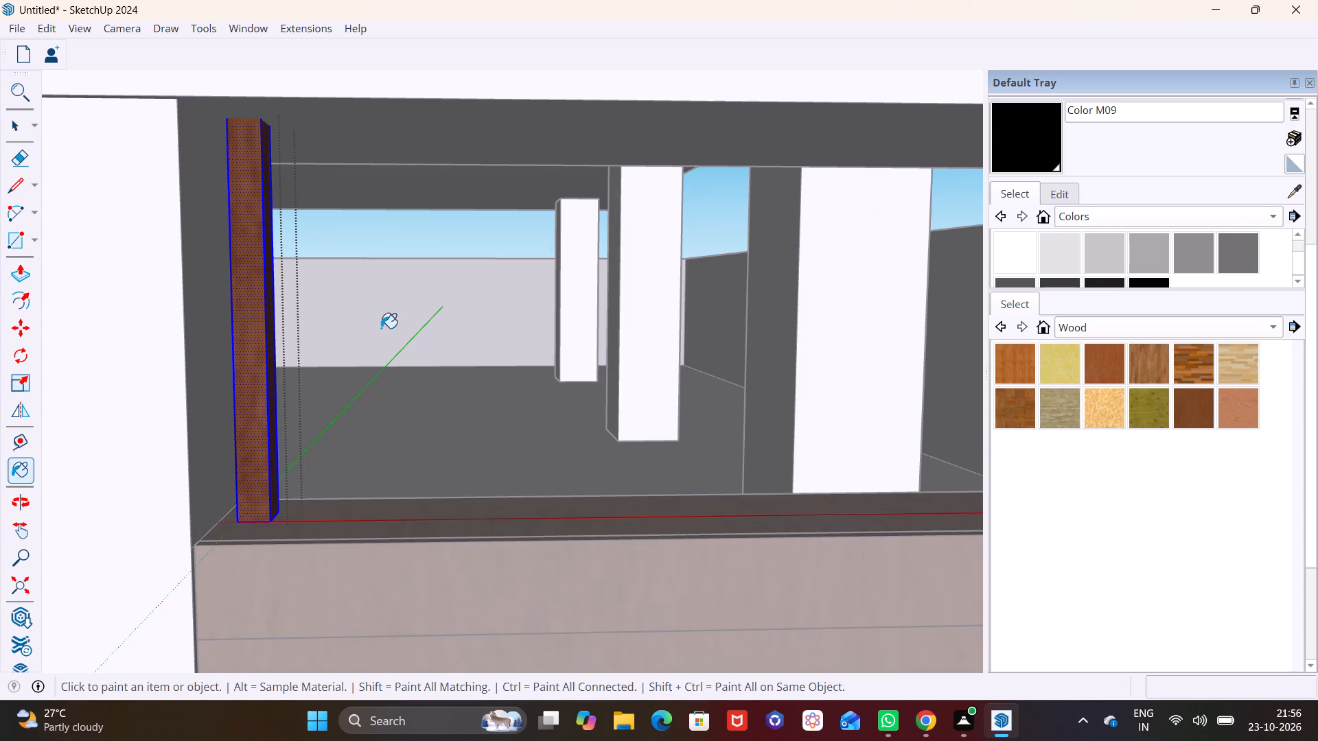
click(240, 374)
key(space)
click(386, 399)
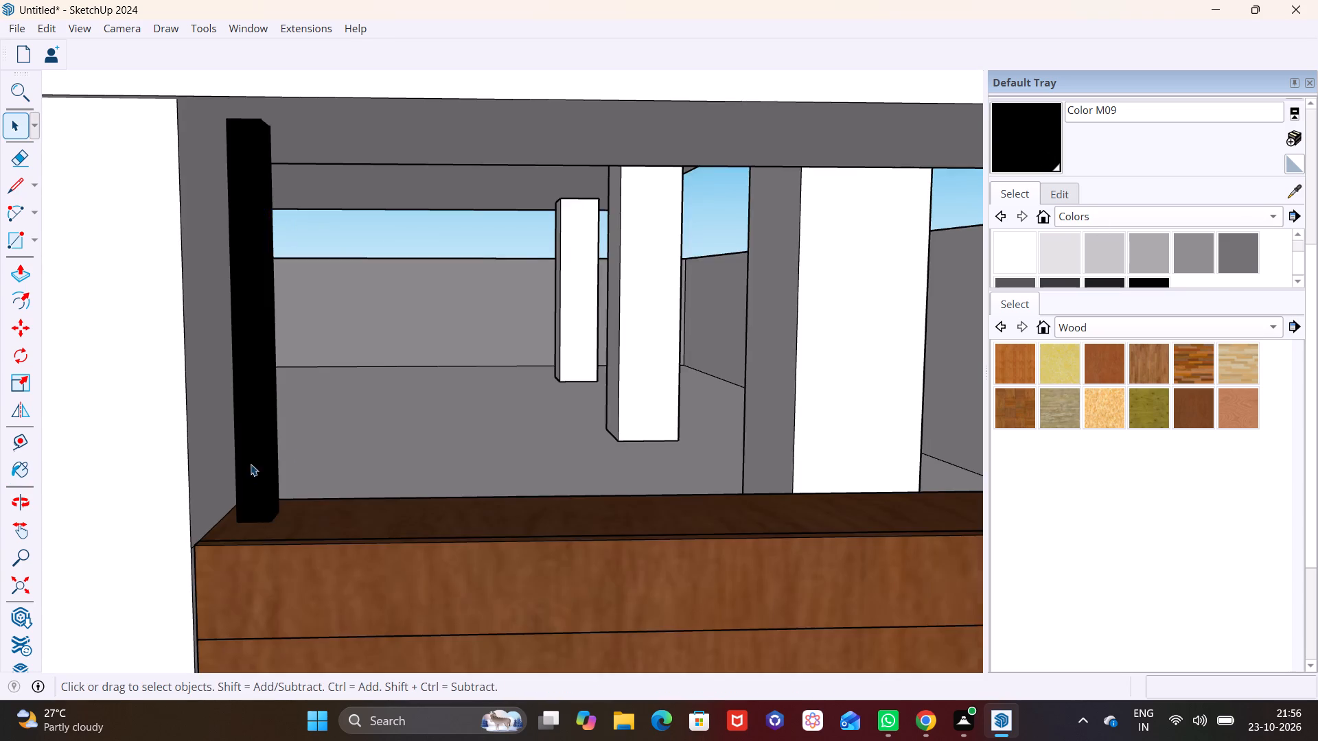
Copy the black post about 4 3/4" along the low wall and multiply it into an array of 10 copies.
scroll(251, 466, down, 4)
shift+middle_drag(266, 471, 231, 548)
key(m)
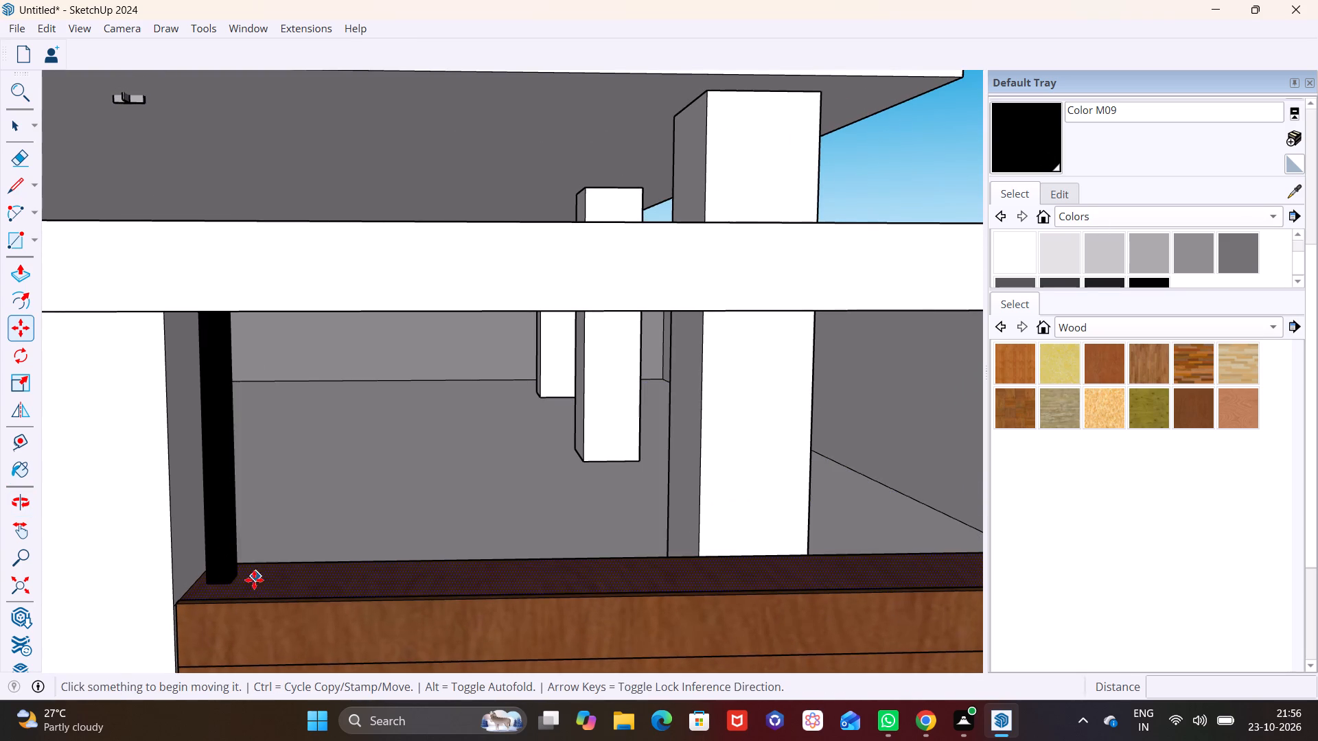
click(237, 581)
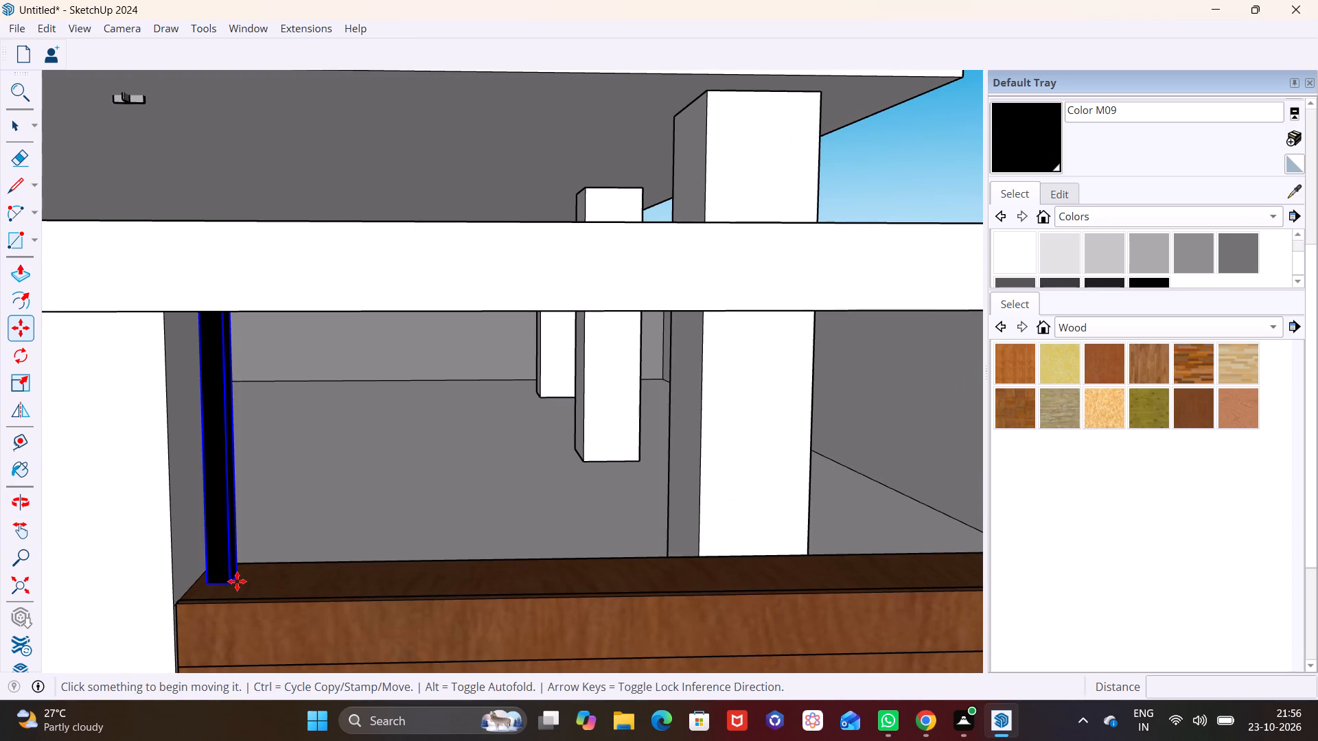
click(286, 576)
text(*10)
key(Return)
scroll(448, 698, down, 6)
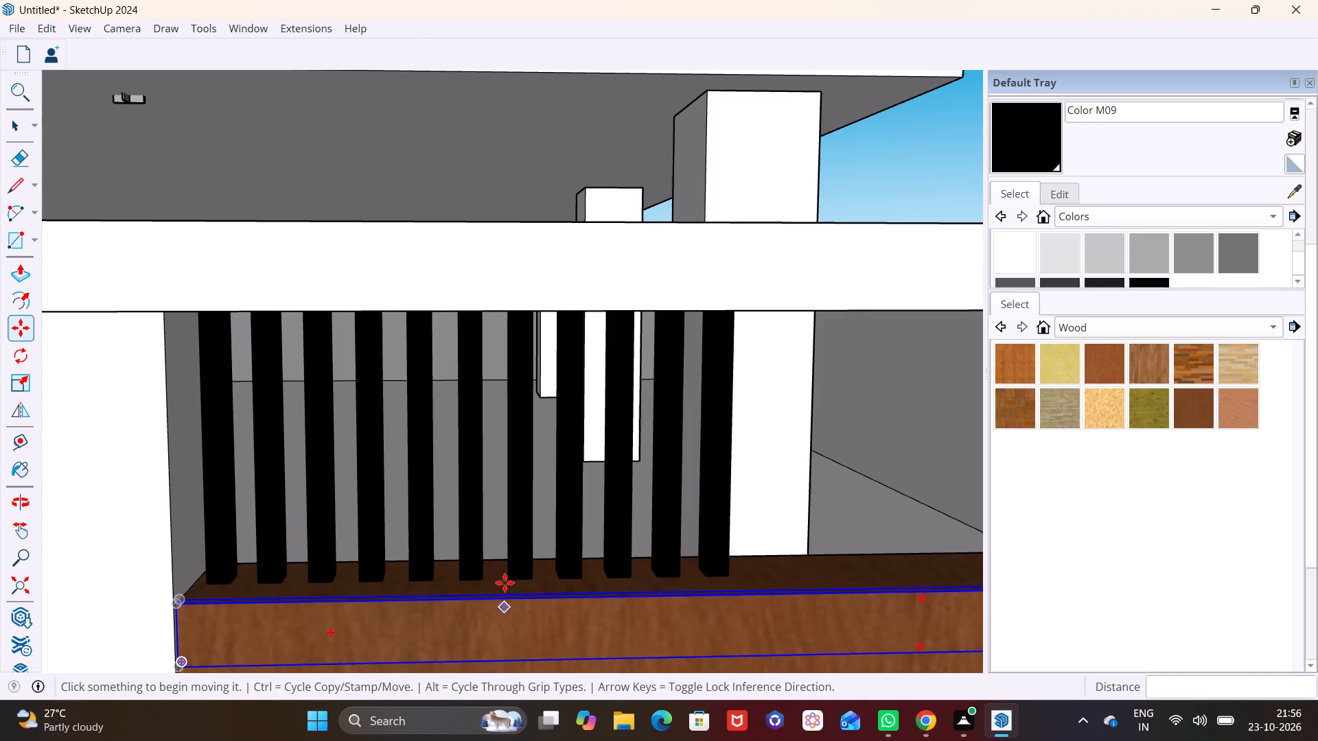
scroll(661, 534, down, 2)
shift+middle_drag(688, 493, 323, 542)
shift+middle_drag(476, 545, 614, 503)
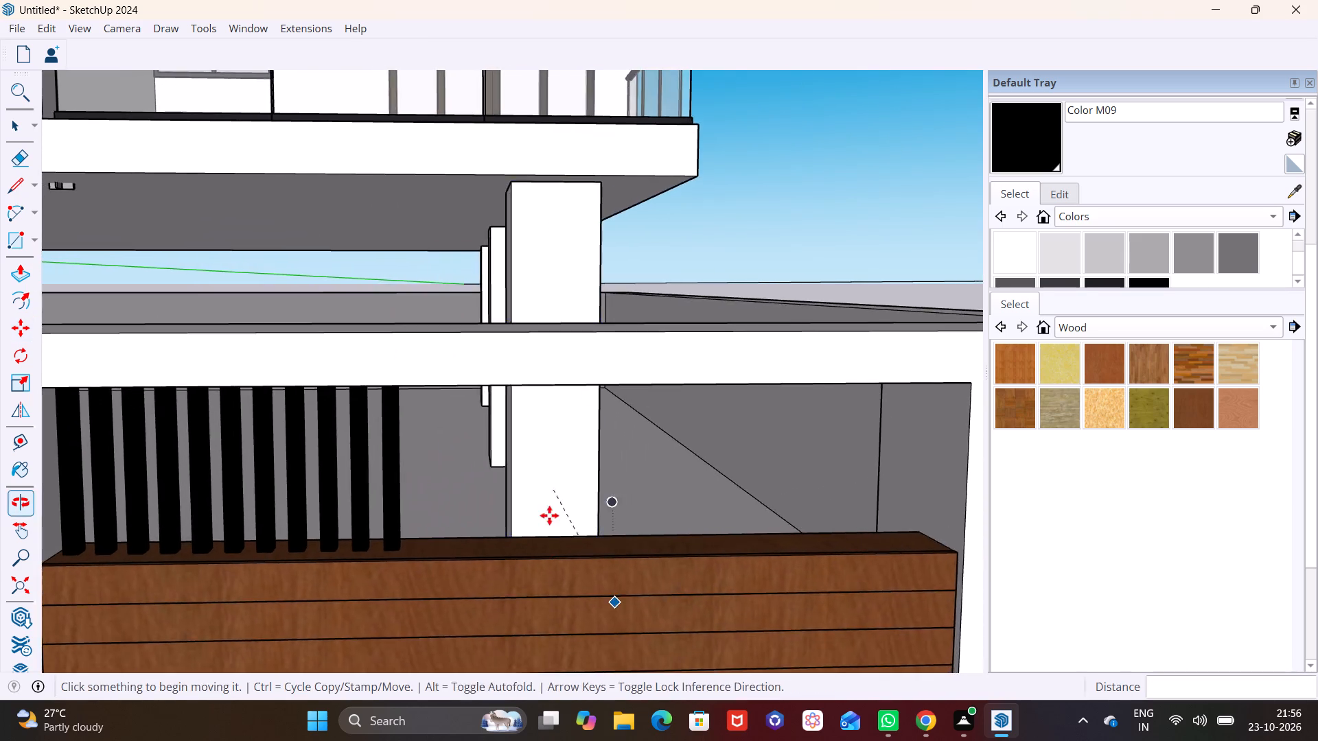
Copy the end black post just over 4" along the low wall and multiply it into an array of 10 copies.
scroll(397, 532, up, 4)
key(space)
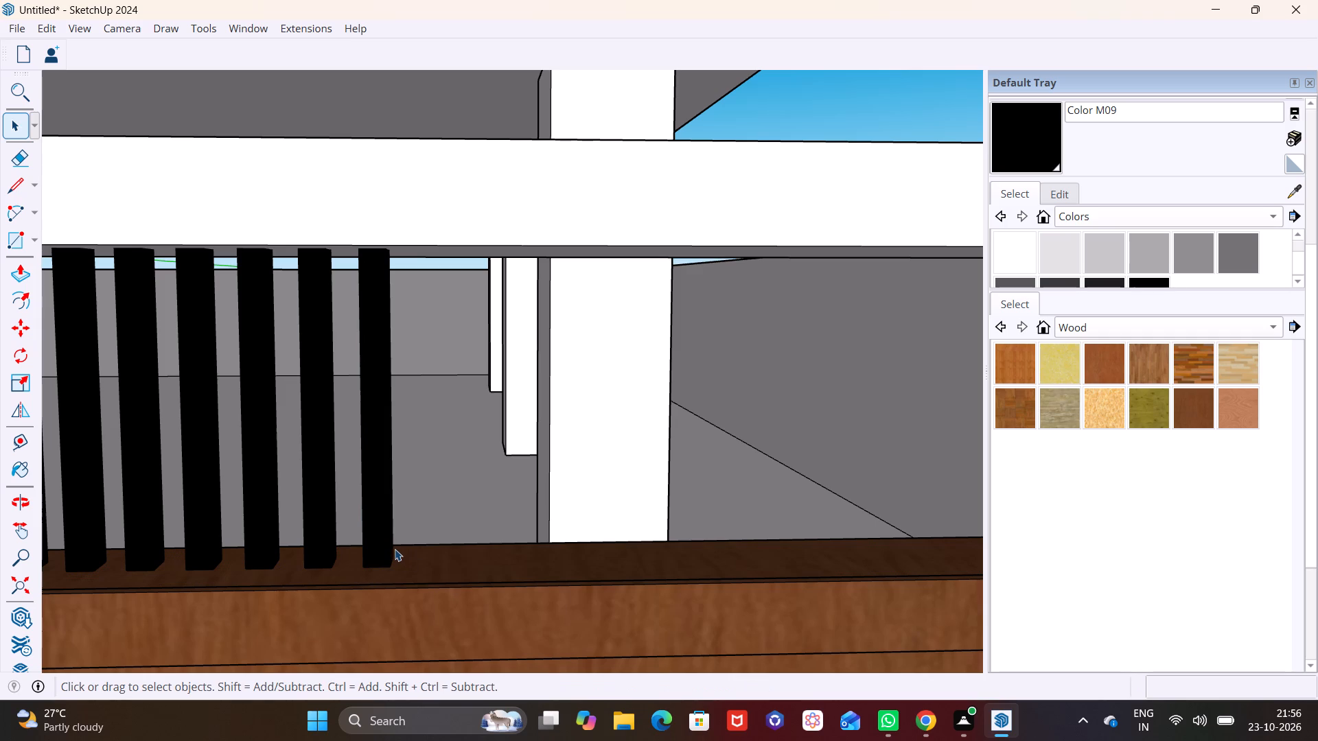
click(395, 549)
key(m)
click(360, 565)
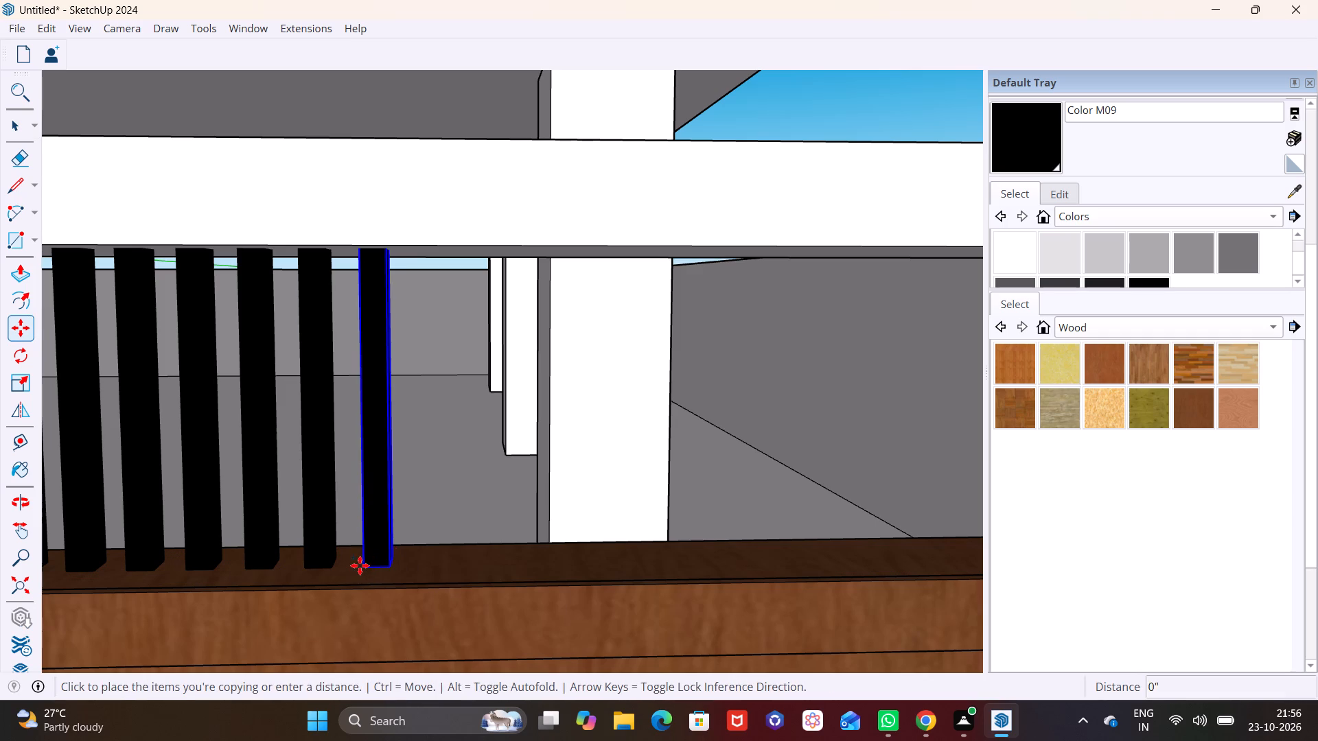
click(420, 567)
text(*10)
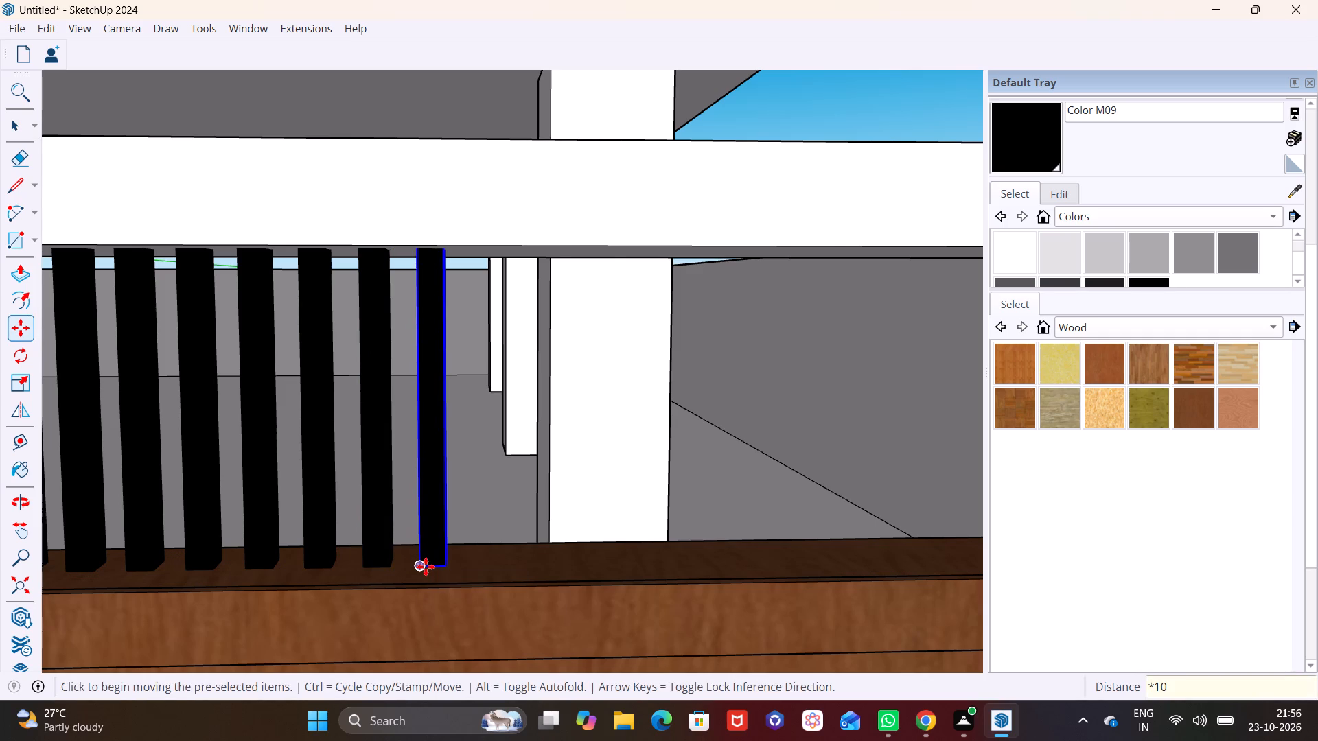
key(Return)
Copy the new end post about 3 1/2" toward the opening's far side and array it 10 times to fill the remaining gap.
scroll(460, 533, down, 6)
shift+middle_drag(581, 545, 337, 548)
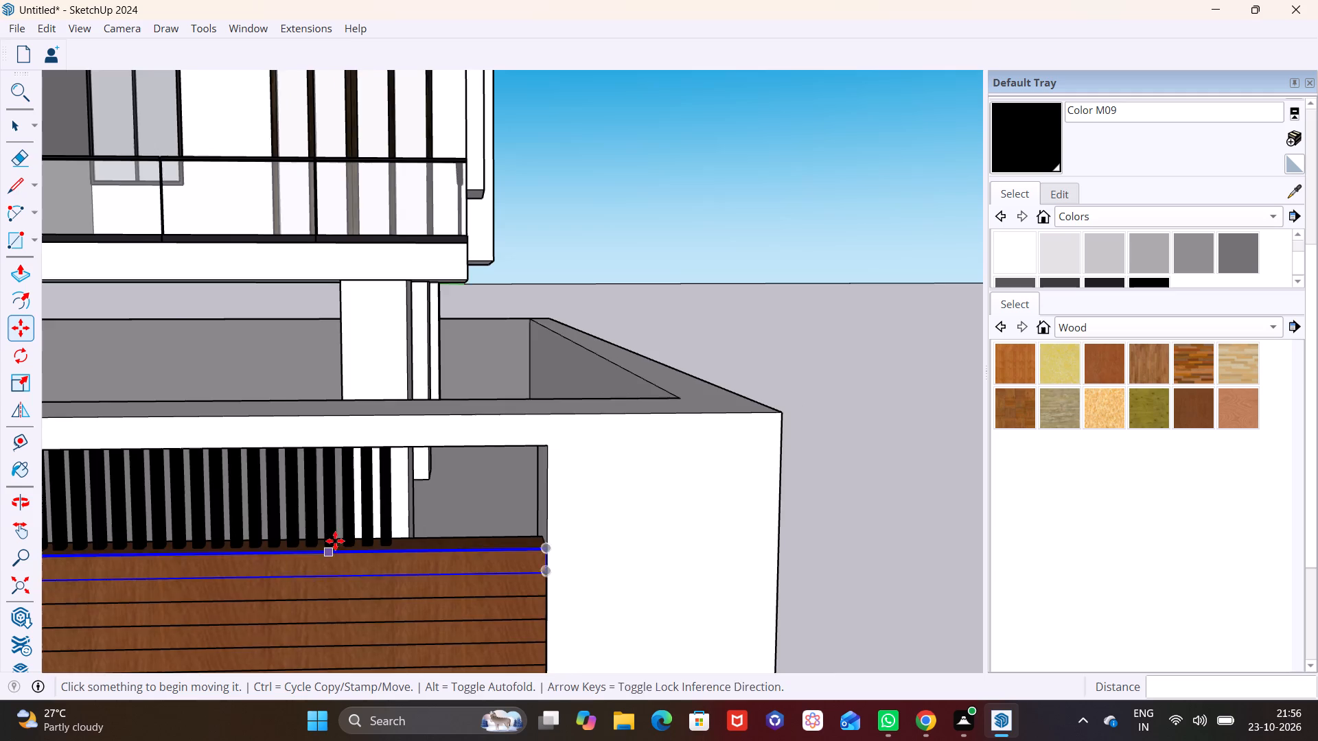
scroll(359, 526, up, 10)
key(space)
click(270, 543)
scroll(301, 561, down, 6)
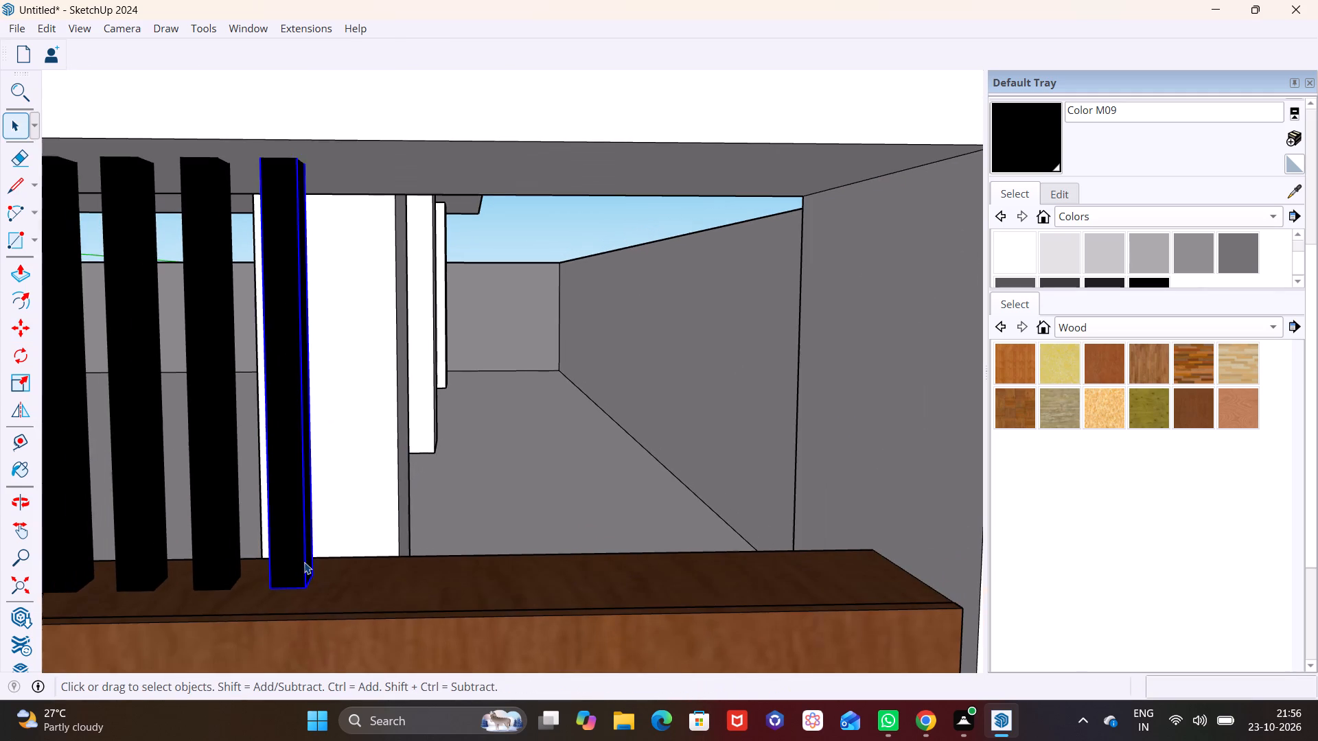
key(m)
click(270, 585)
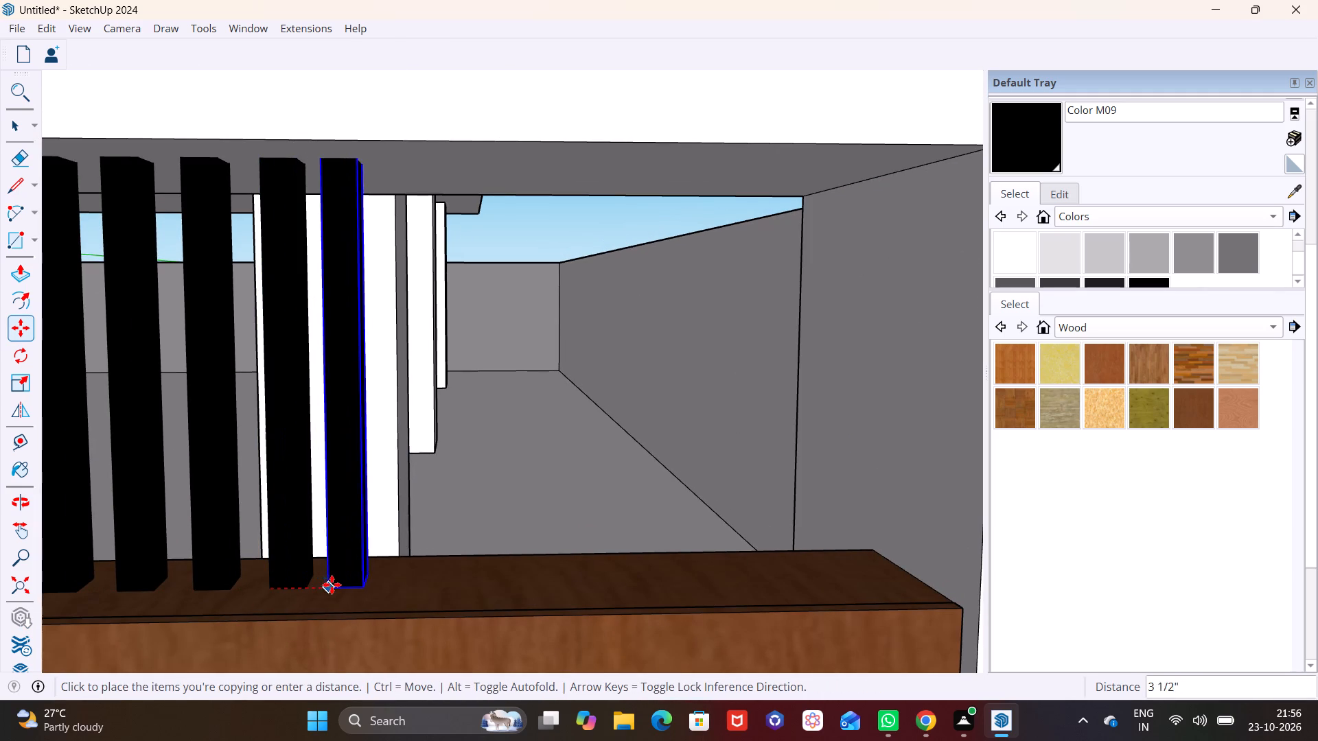
click(334, 585)
text(*10)
key(Return)
scroll(344, 596, down, 12)
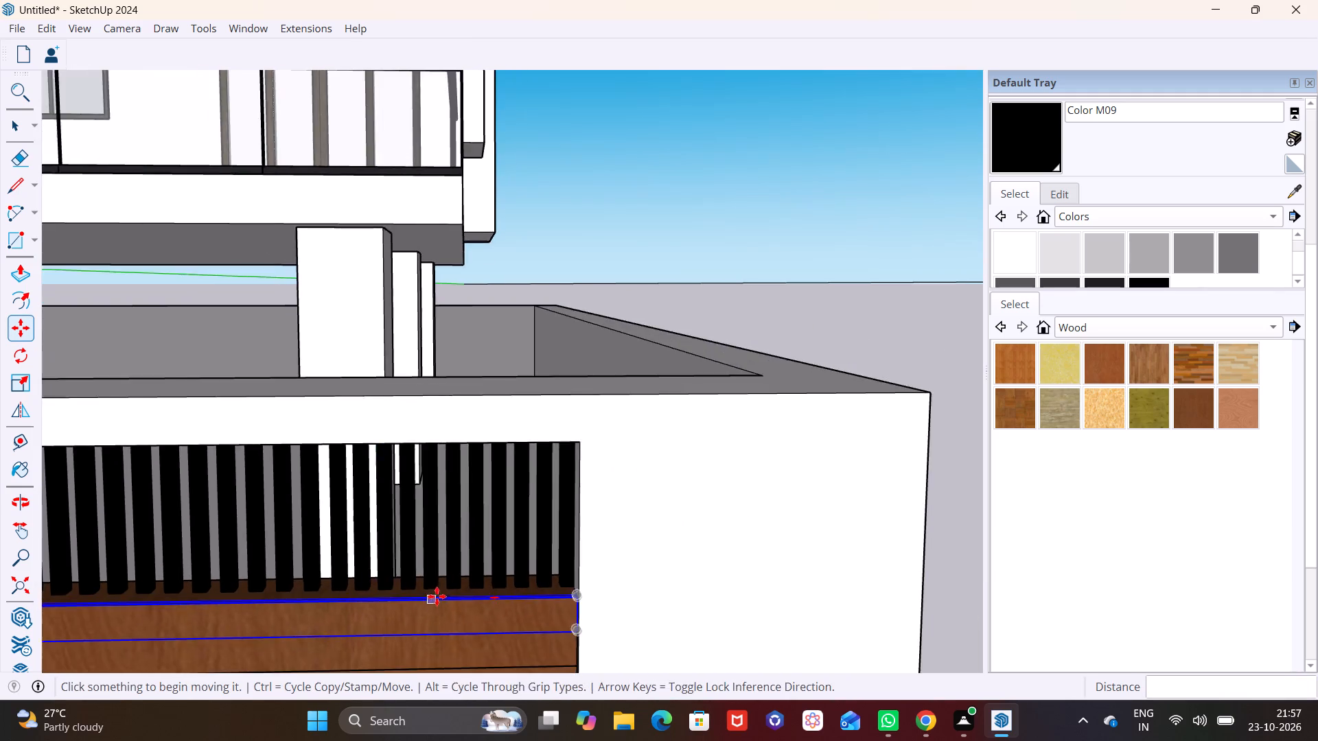
scroll(437, 596, down, 2)
key(space)
click(898, 547)
Review the completed front wall, gate and whole building from several angles and distances.
middle_drag(653, 548, 351, 582)
scroll(352, 561, down, 5)
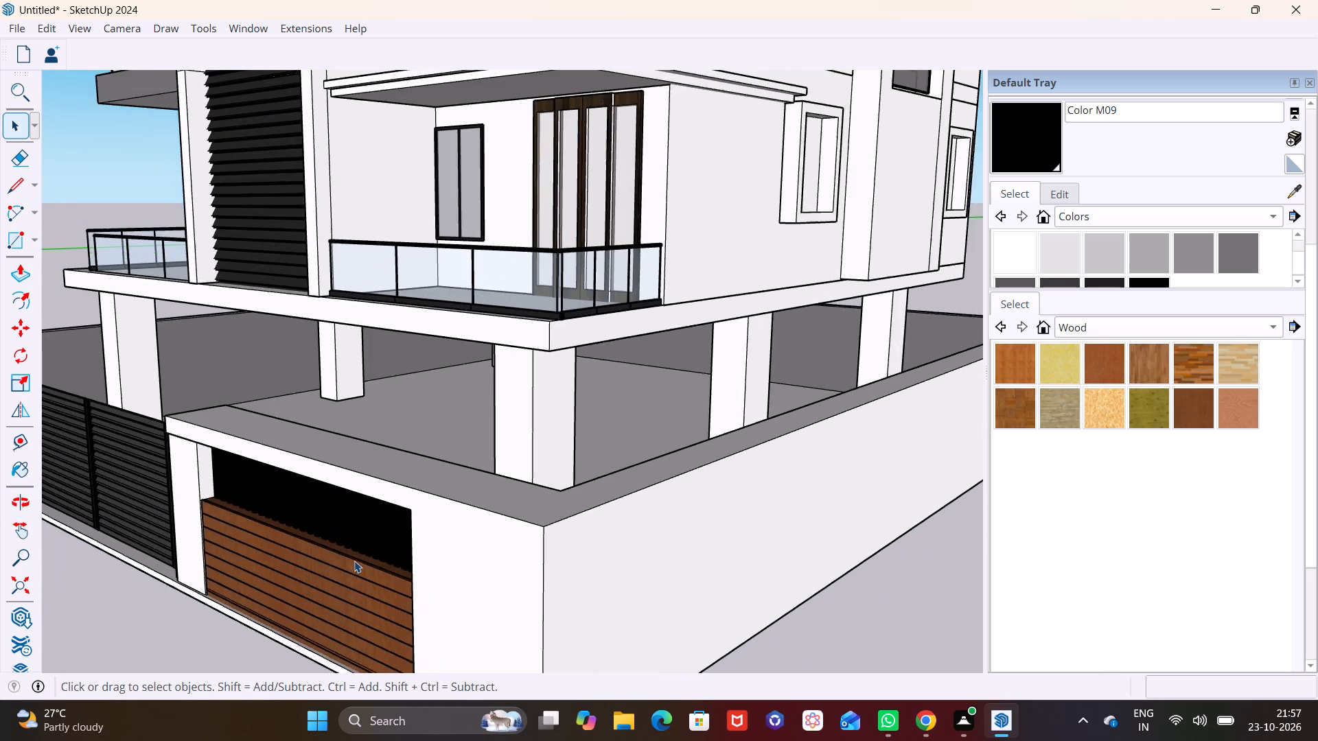
scroll(380, 567, down, 2)
shift+middle_drag(388, 576, 537, 545)
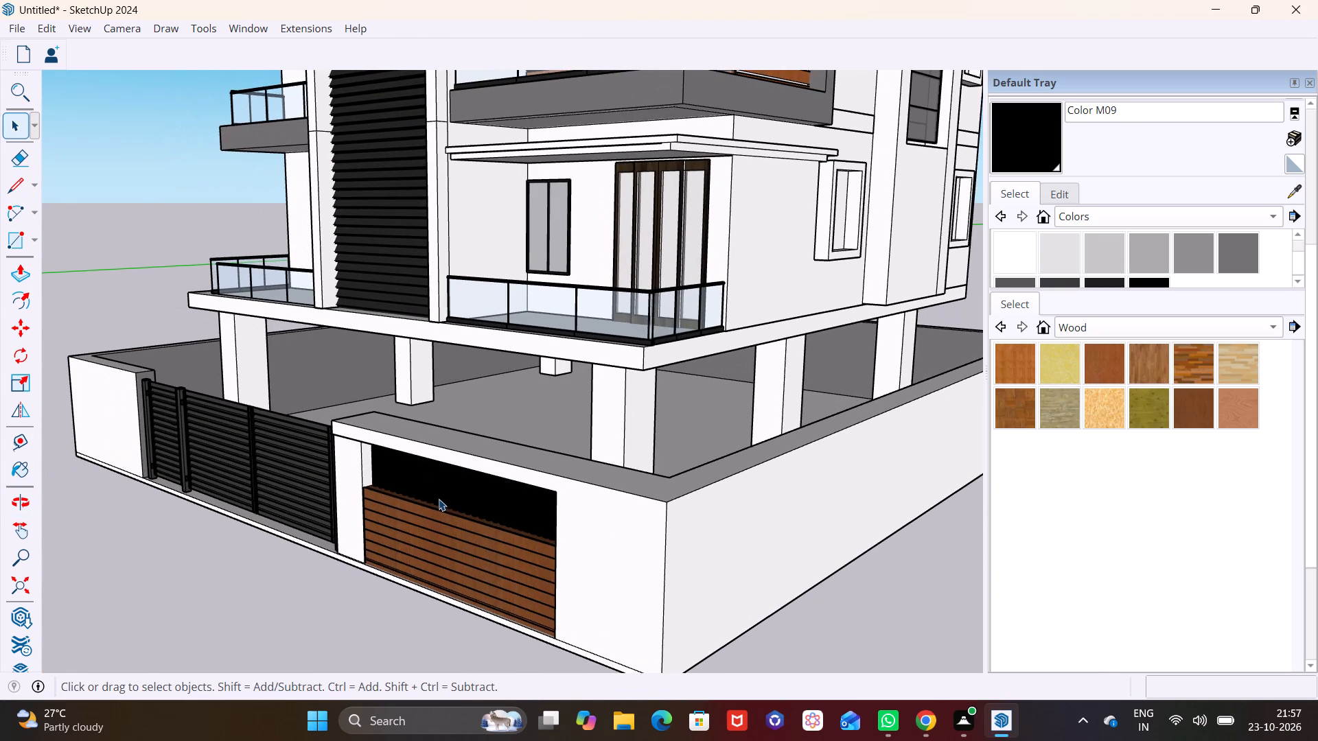
middle_drag(439, 499, 522, 480)
scroll(518, 439, down, 8)
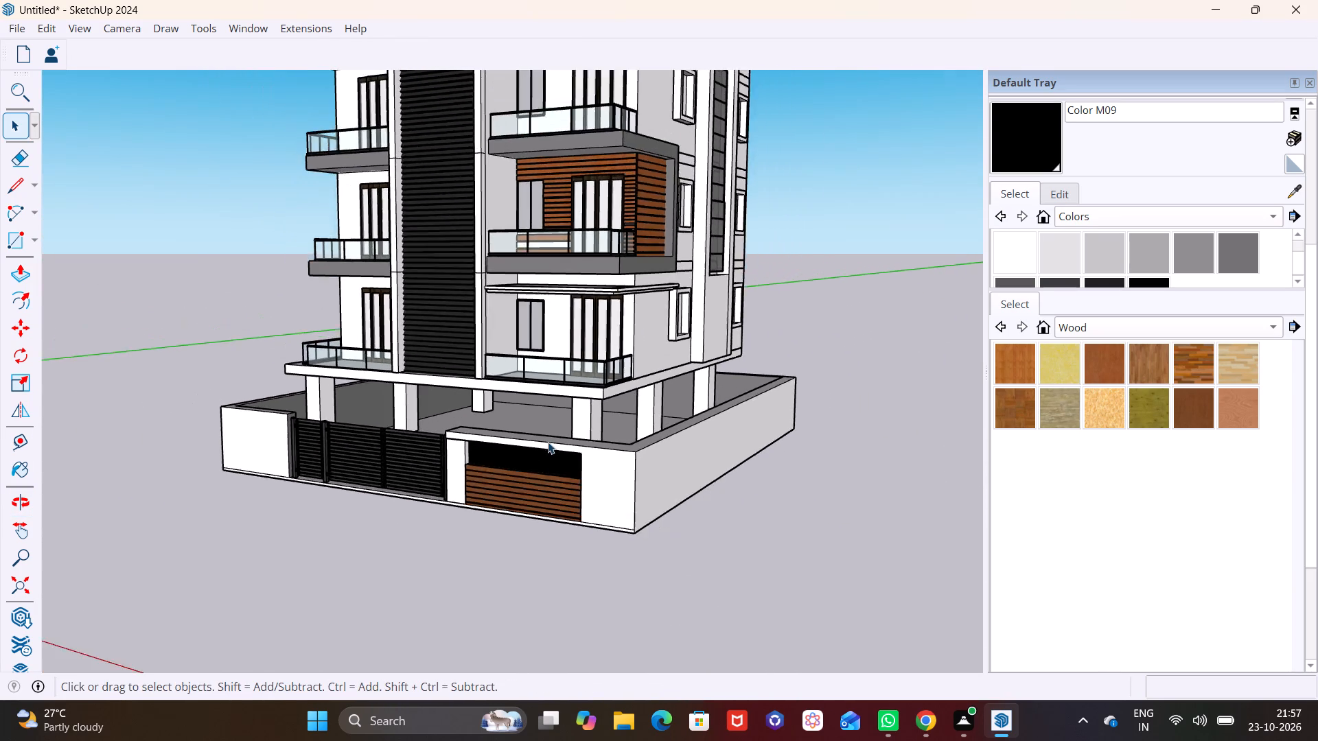
scroll(548, 442, down, 3)
shift+middle_drag(548, 438, 512, 609)
scroll(527, 531, down, 2)
middle_drag(546, 528, 522, 526)
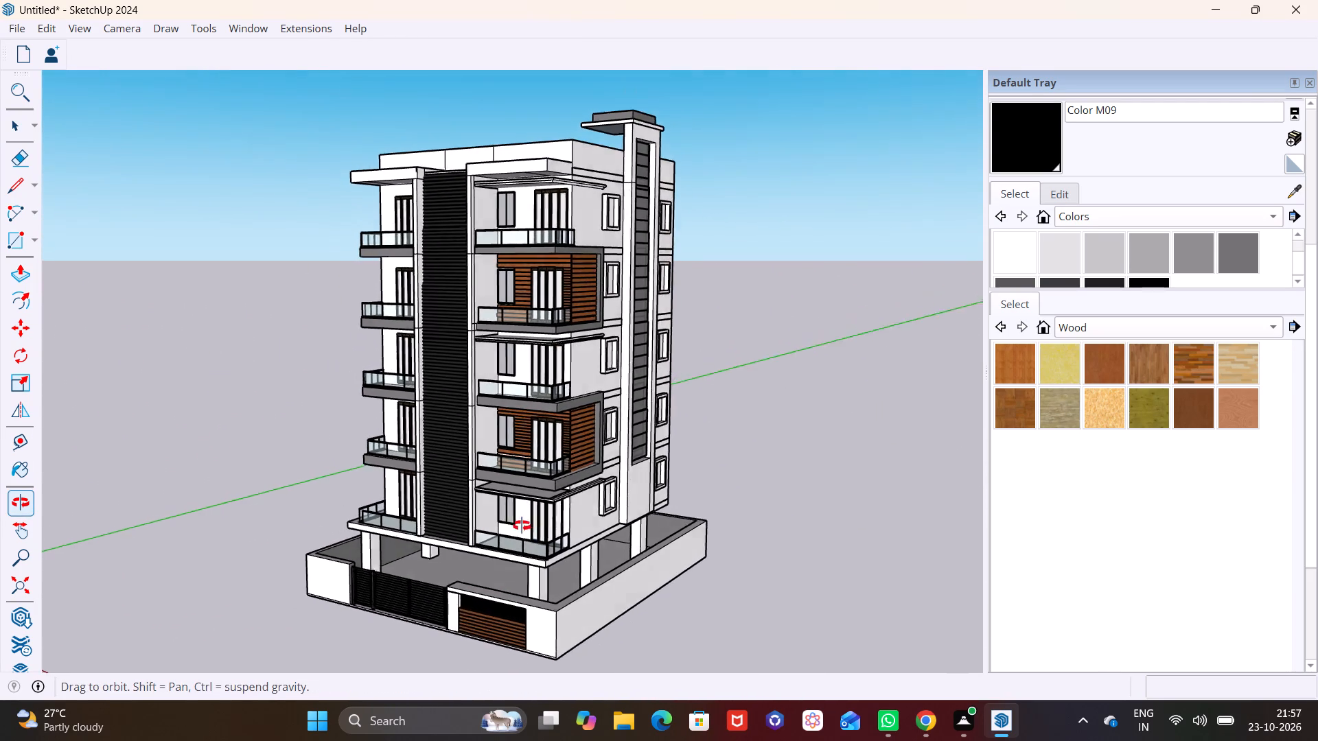
middle_drag(522, 526, 497, 458)
middle_drag(537, 476, 589, 481)
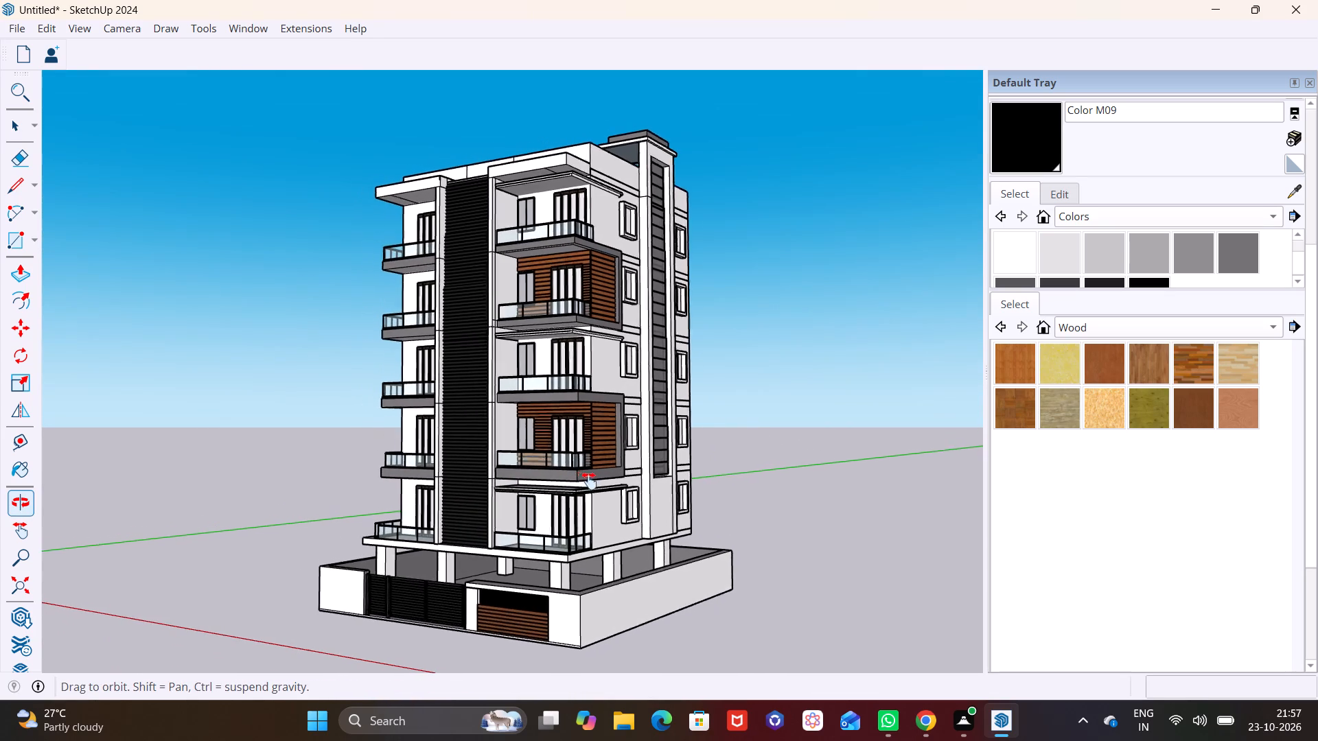
middle_drag(589, 481, 645, 492)
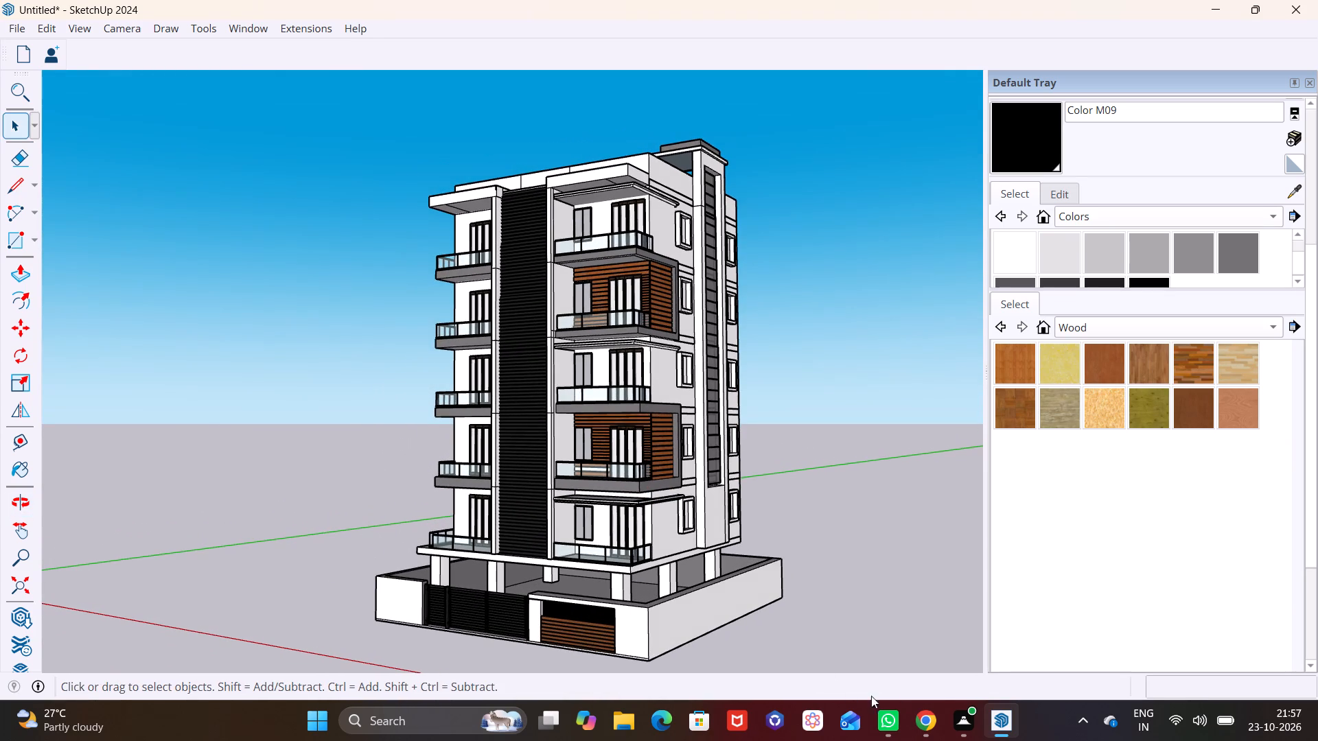
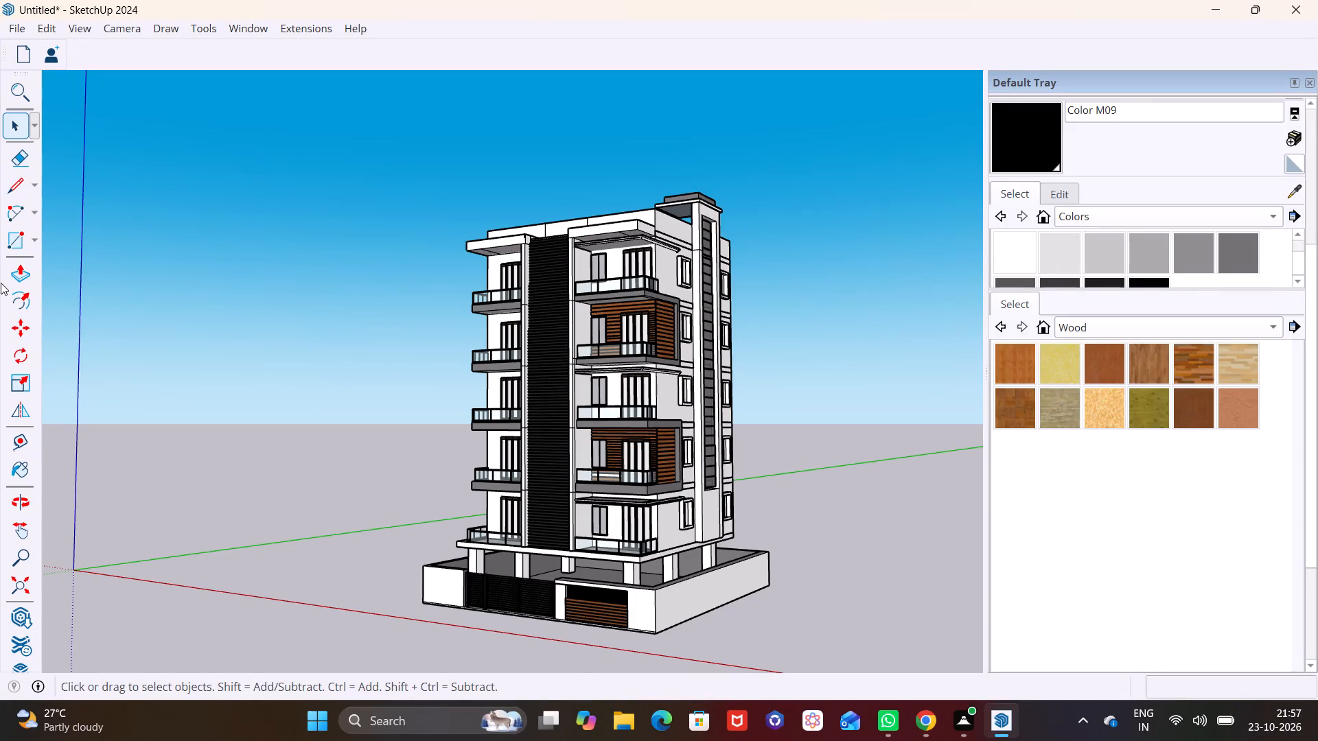
Examine the stepped canopy slab above the top-floor balcony over the wood-clad level.
scroll(481, 381, up, 5)
middle_drag(481, 416, 515, 473)
scroll(556, 414, up, 2)
shift+middle_drag(551, 395, 500, 456)
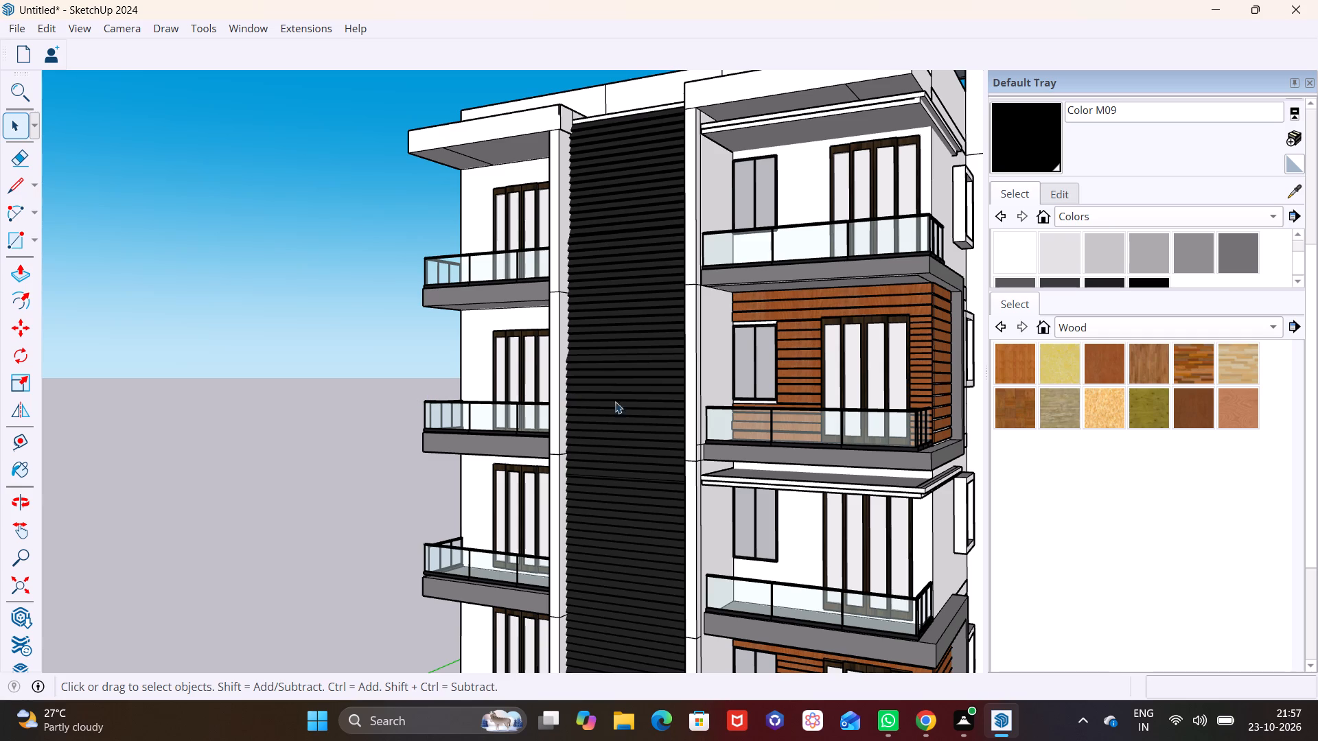
scroll(529, 205, up, 2)
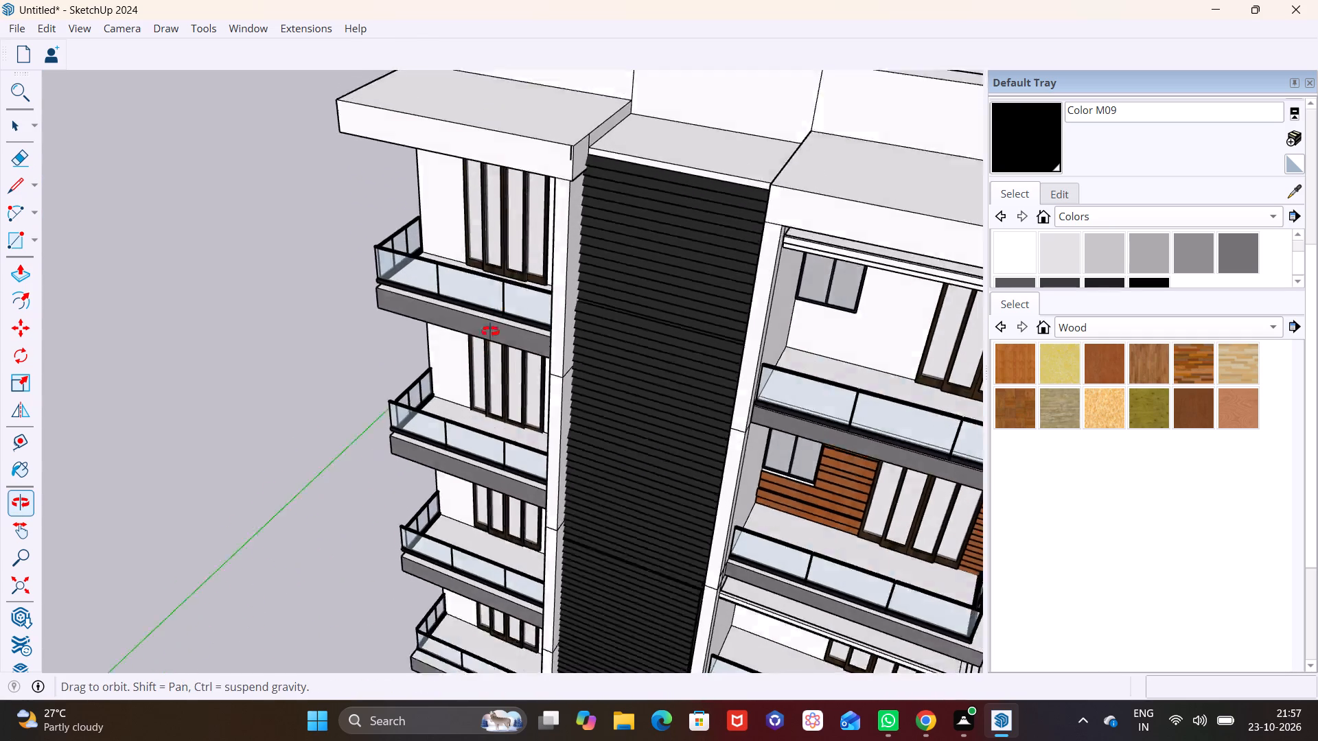
middle_drag(781, 347, 612, 143)
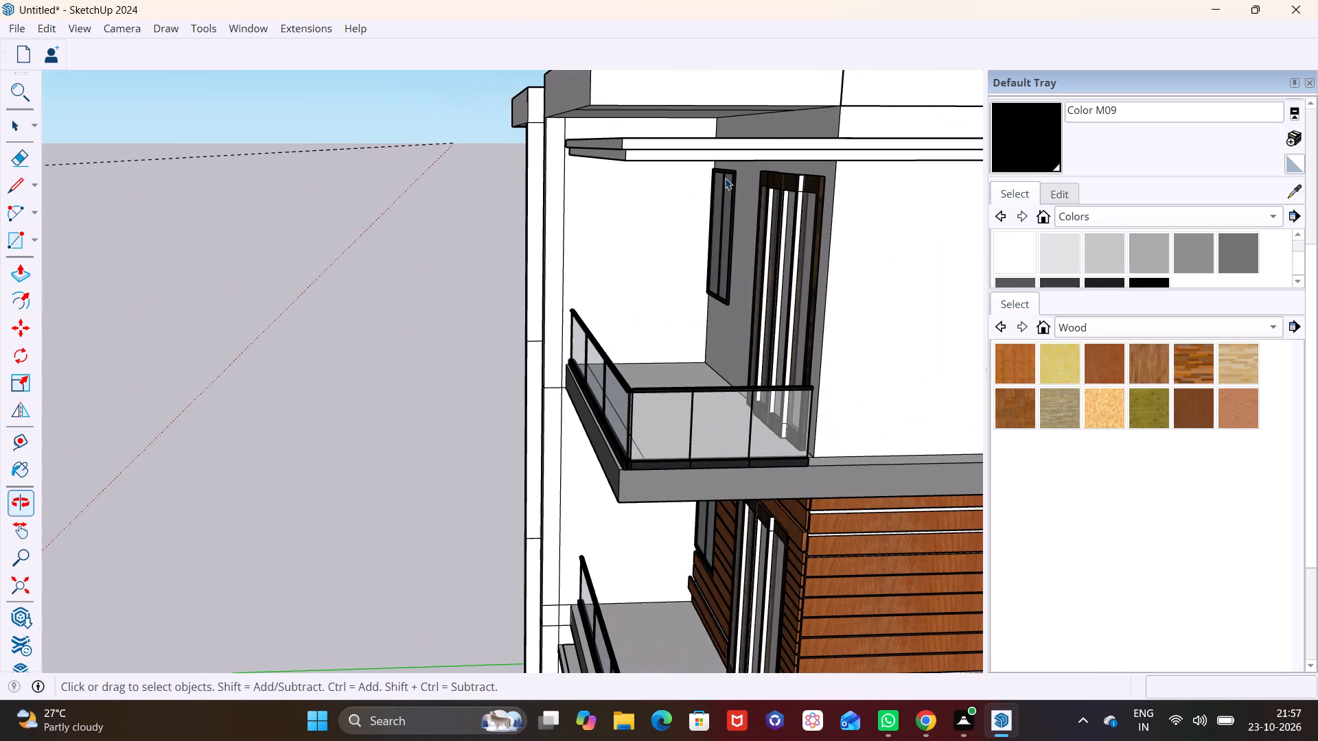
click(822, 155)
click(706, 145)
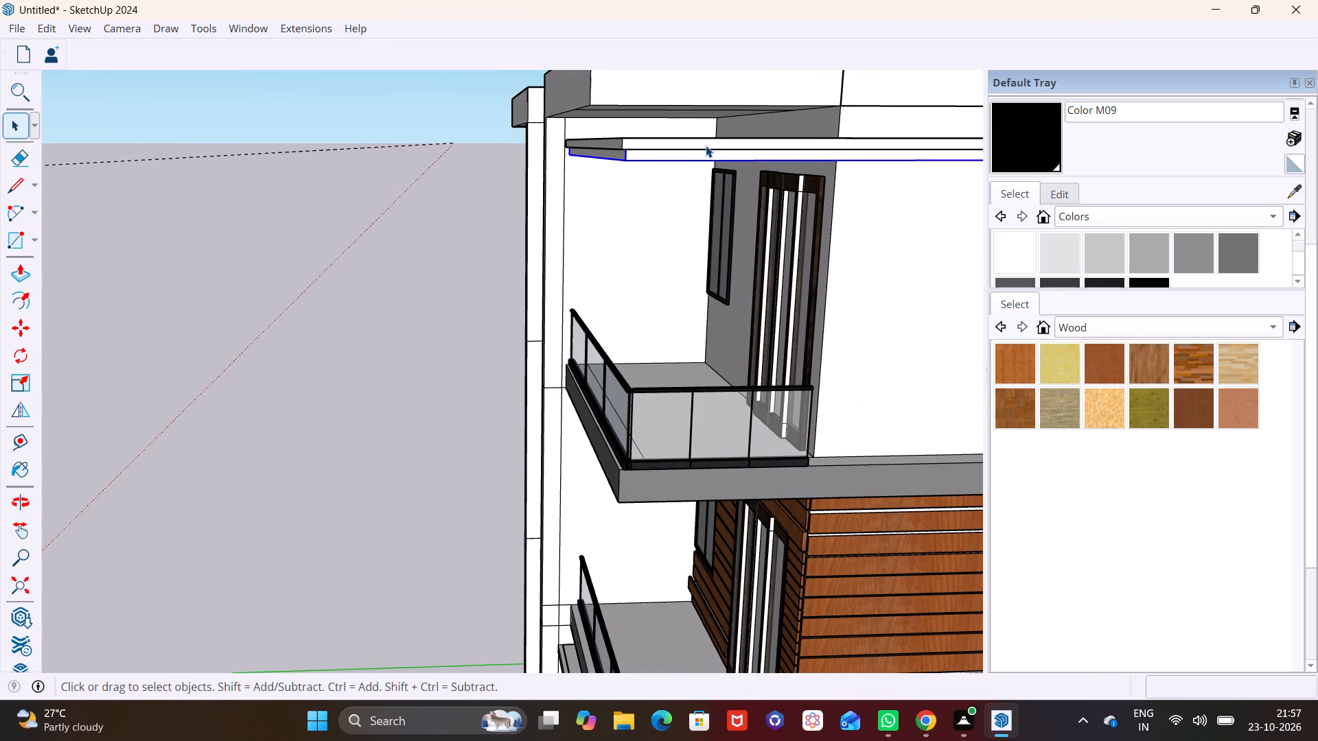
double_click(705, 145)
middle_drag(705, 145, 875, 179)
click(765, 179)
click(765, 172)
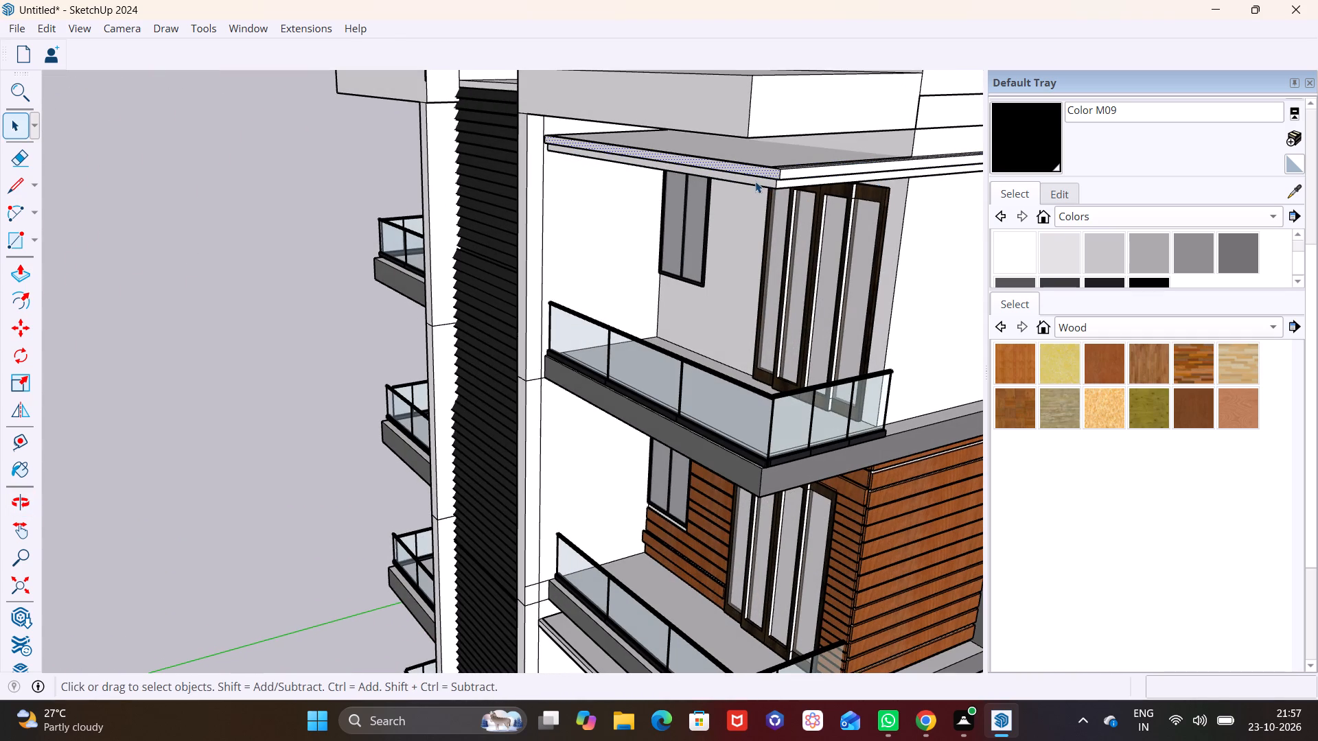
click(755, 181)
scroll(771, 200, up, 6)
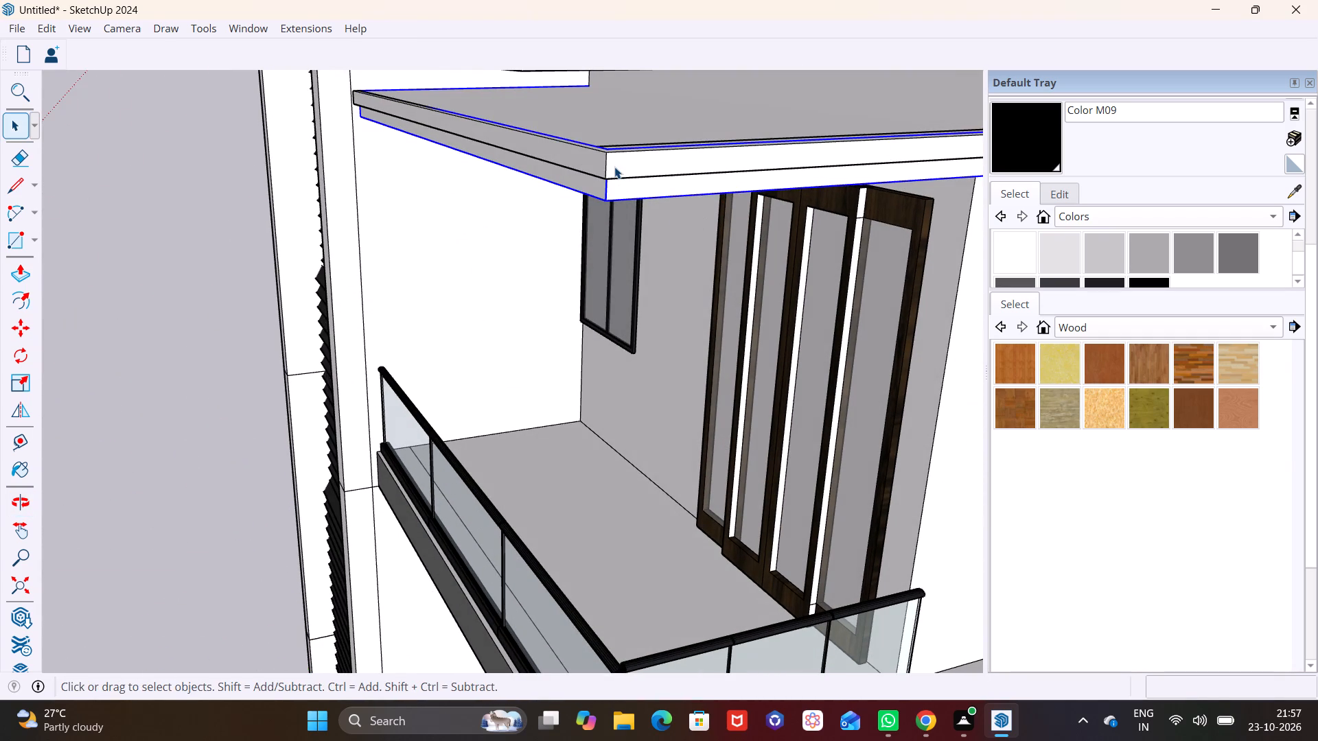
click(614, 167)
scroll(360, 315, down, 2)
Draw a horizontal rectangle about 12' wide on the other top-floor balcony's wall, above the four-panel door.
middle_drag(407, 318, 789, 242)
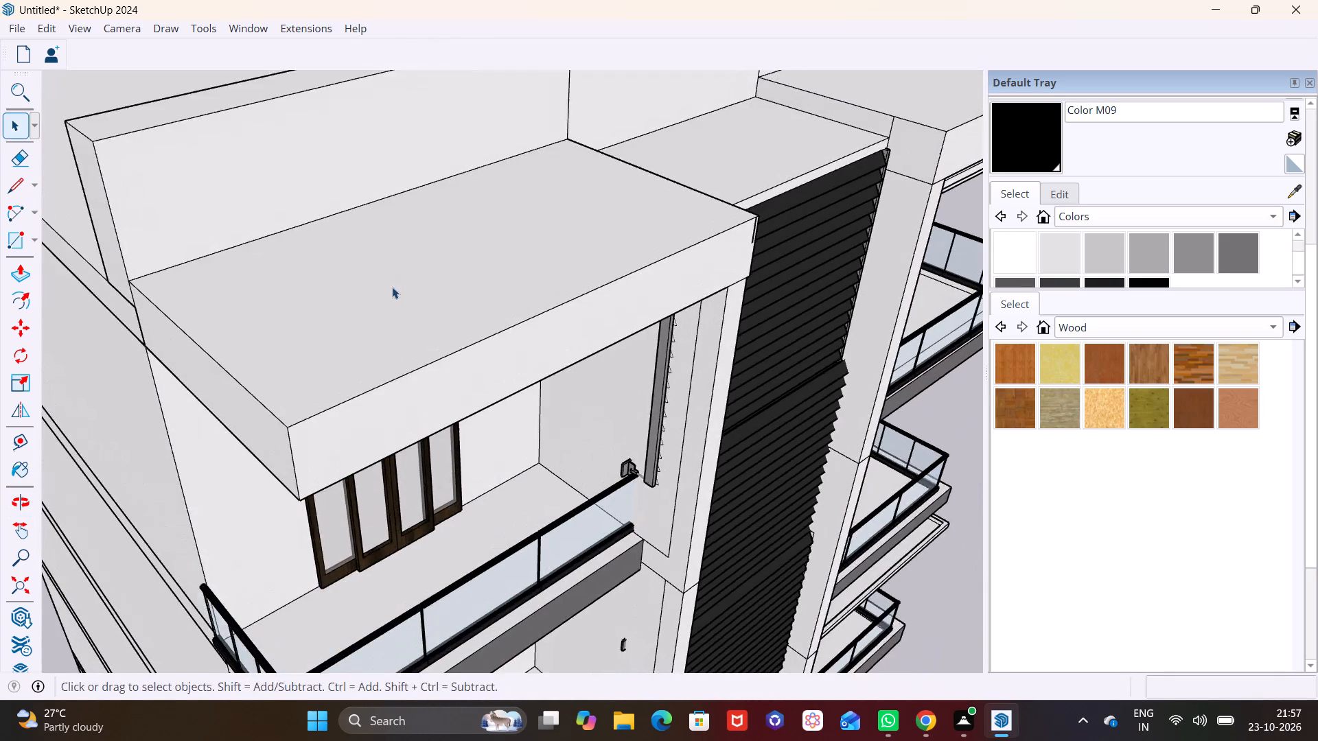
middle_drag(392, 287, 290, 124)
scroll(357, 281, up, 3)
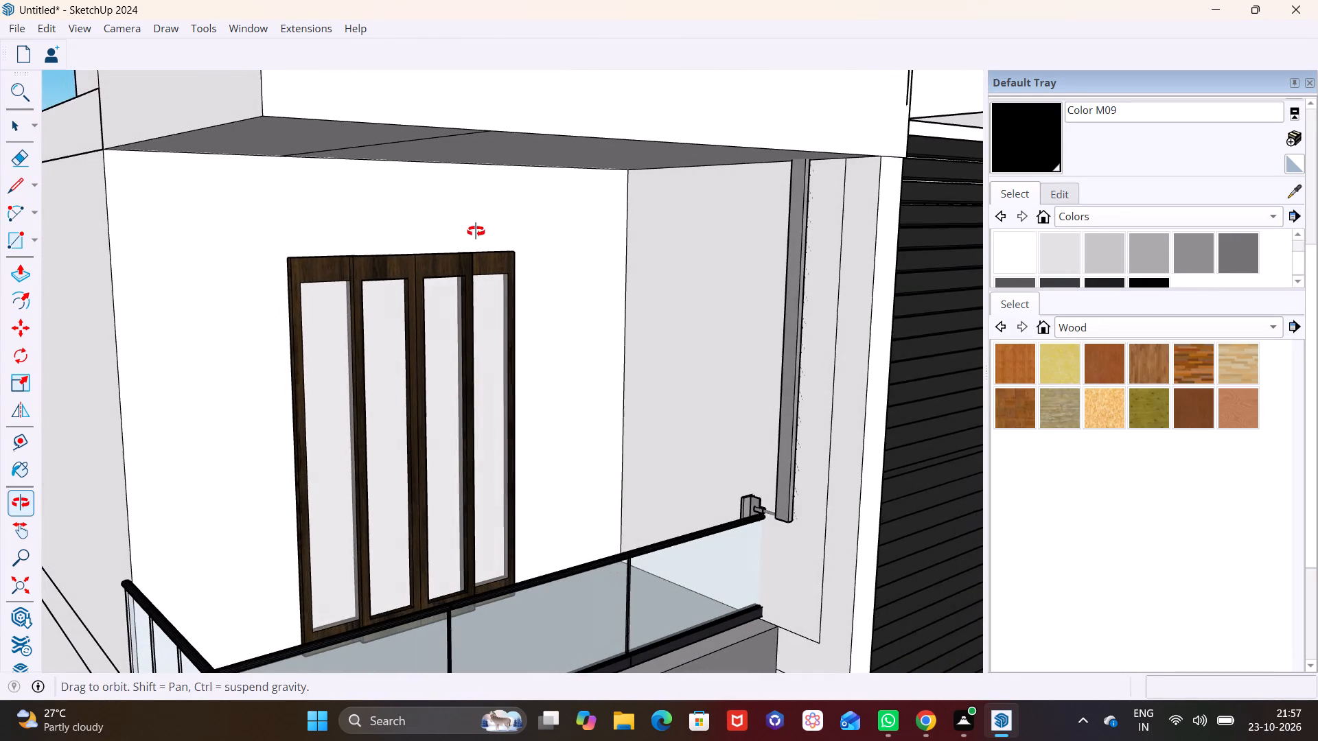
click(37, 239)
click(66, 261)
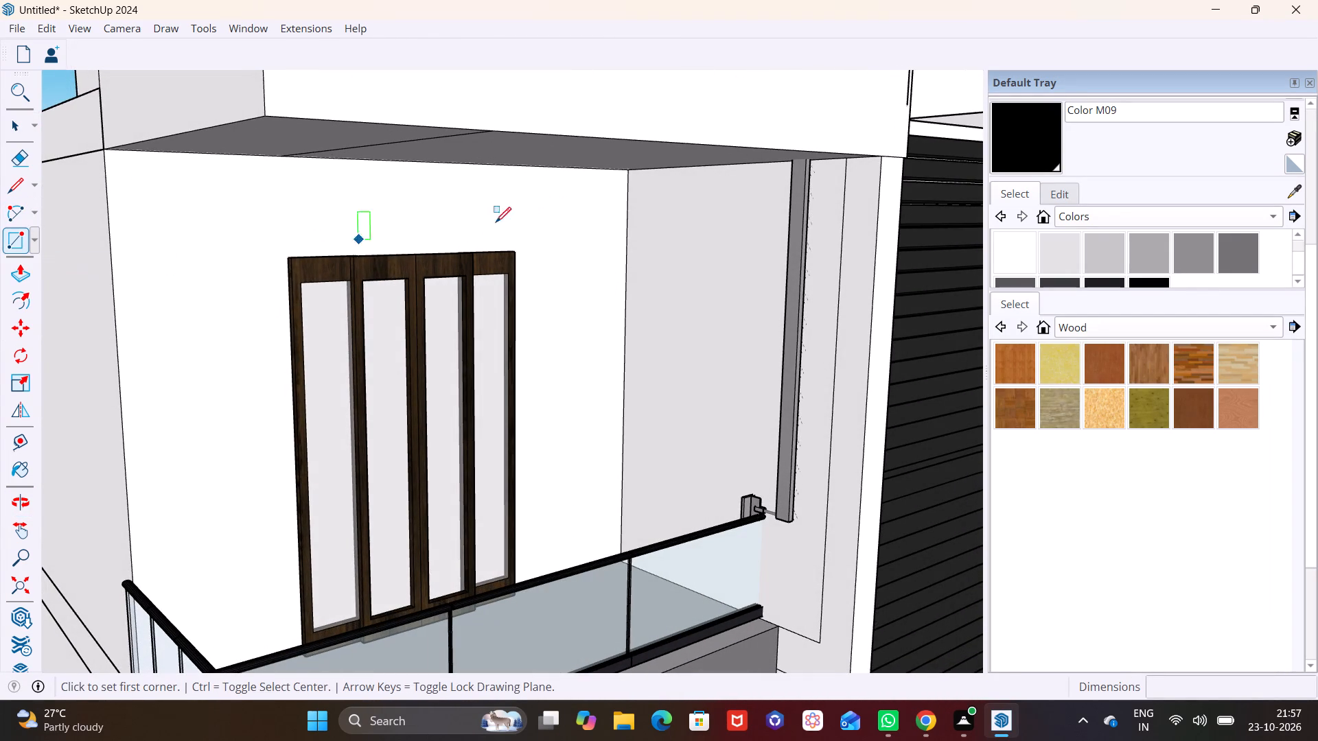
click(625, 193)
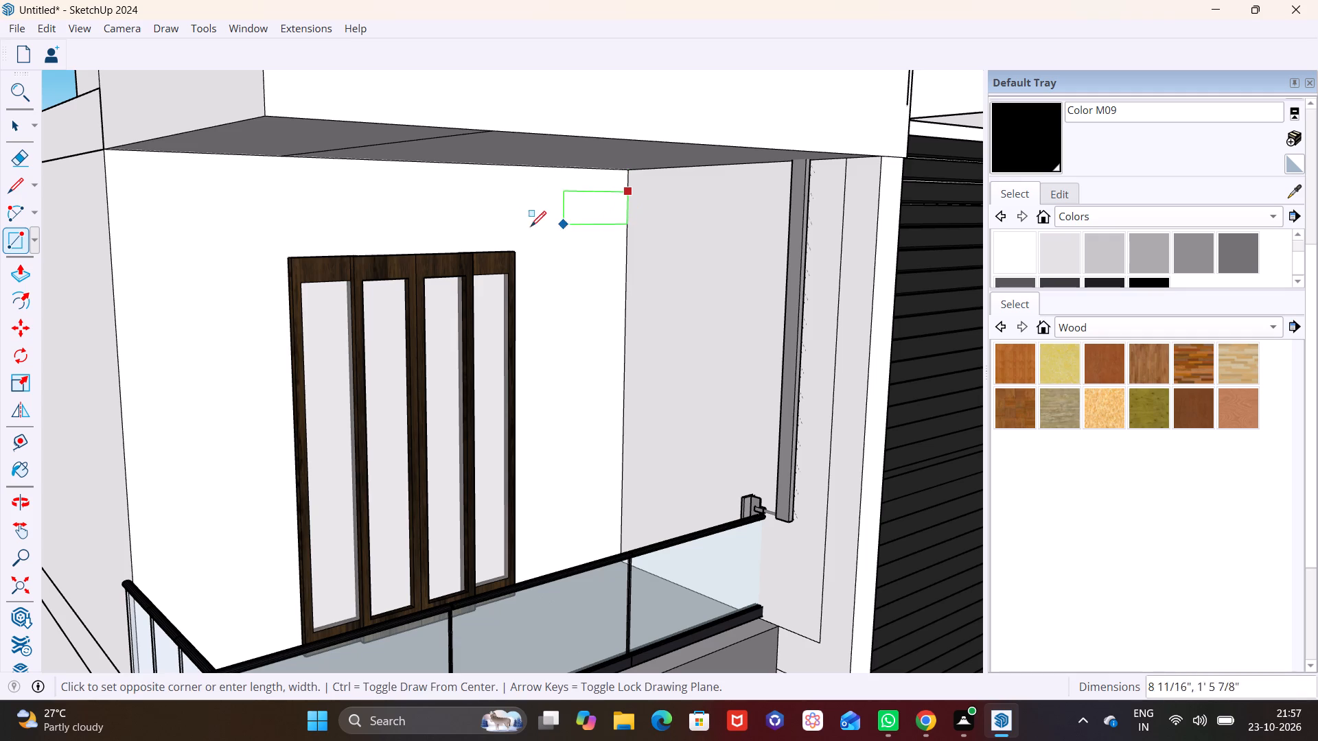
click(113, 237)
key(space)
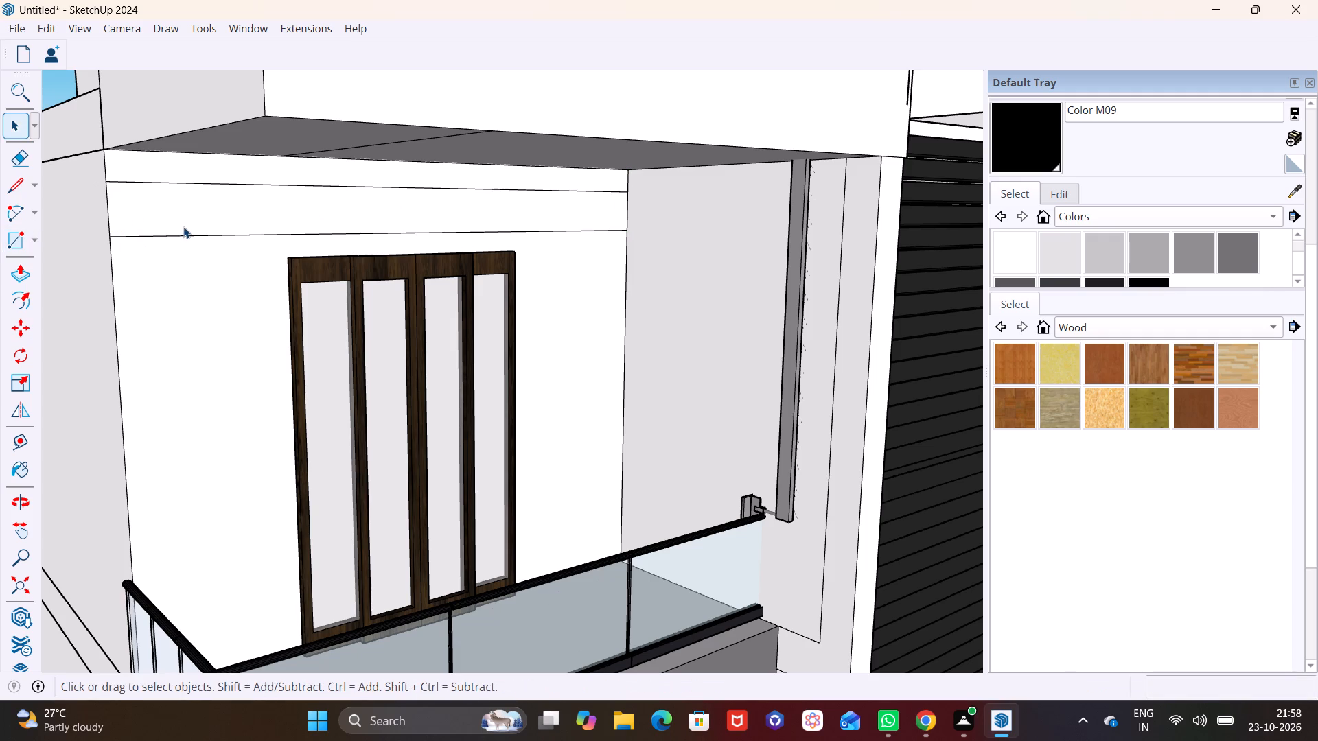
Make the rectangle above the balcony door, with its face and edges, into a group.
double_click(185, 226)
right_click(185, 226)
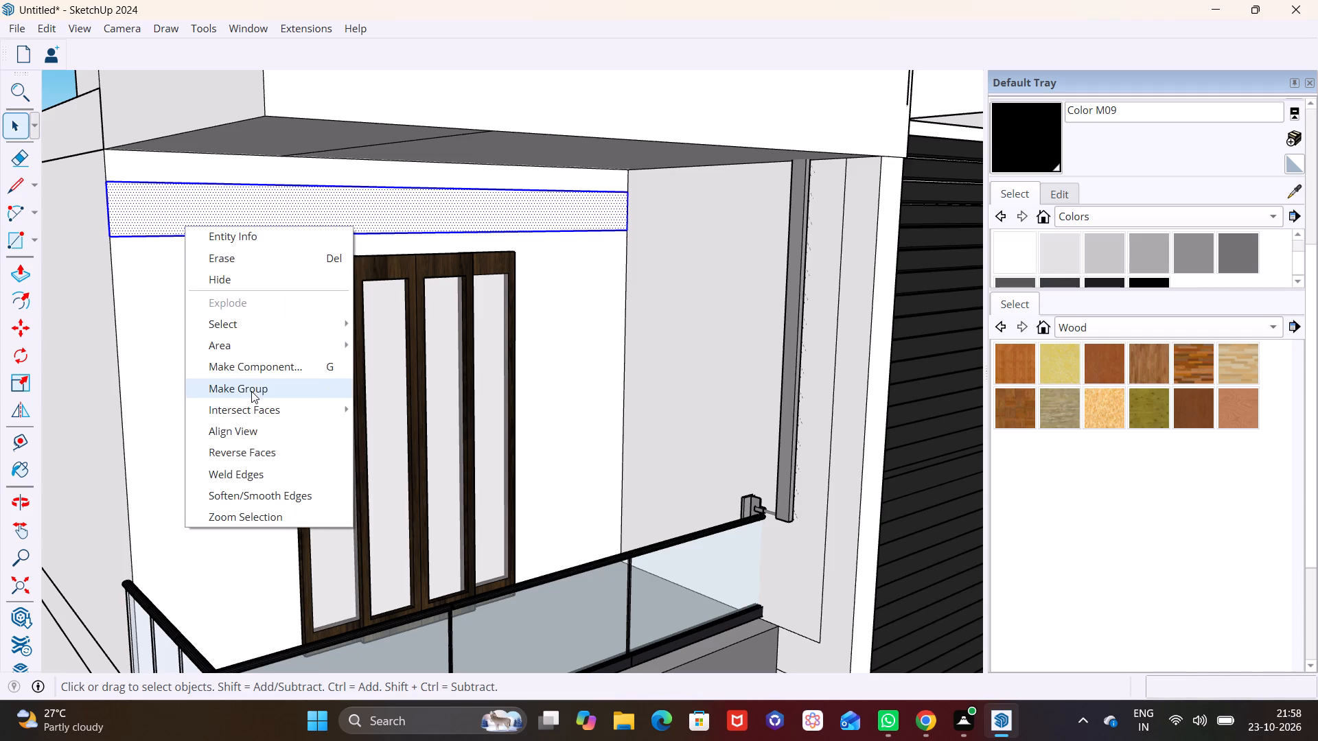
click(251, 391)
Inside the group, Push/Pull the strip's face outward about 8", then about 6' 1" more, forming a canopy slab over the balcony.
scroll(209, 253, down, 2)
shift+middle_drag(246, 266, 375, 353)
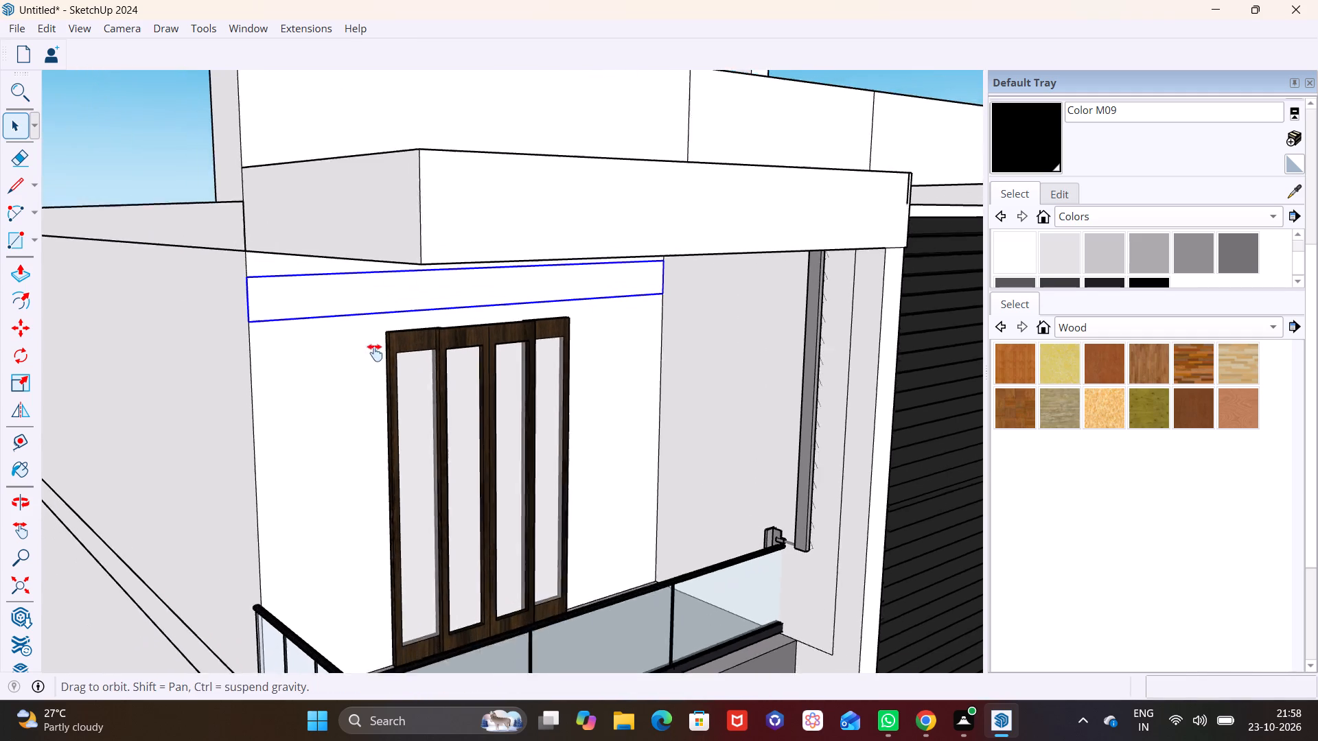
shift+middle_drag(375, 353, 386, 358)
scroll(363, 324, up, 2)
key(space)
triple_click(353, 314)
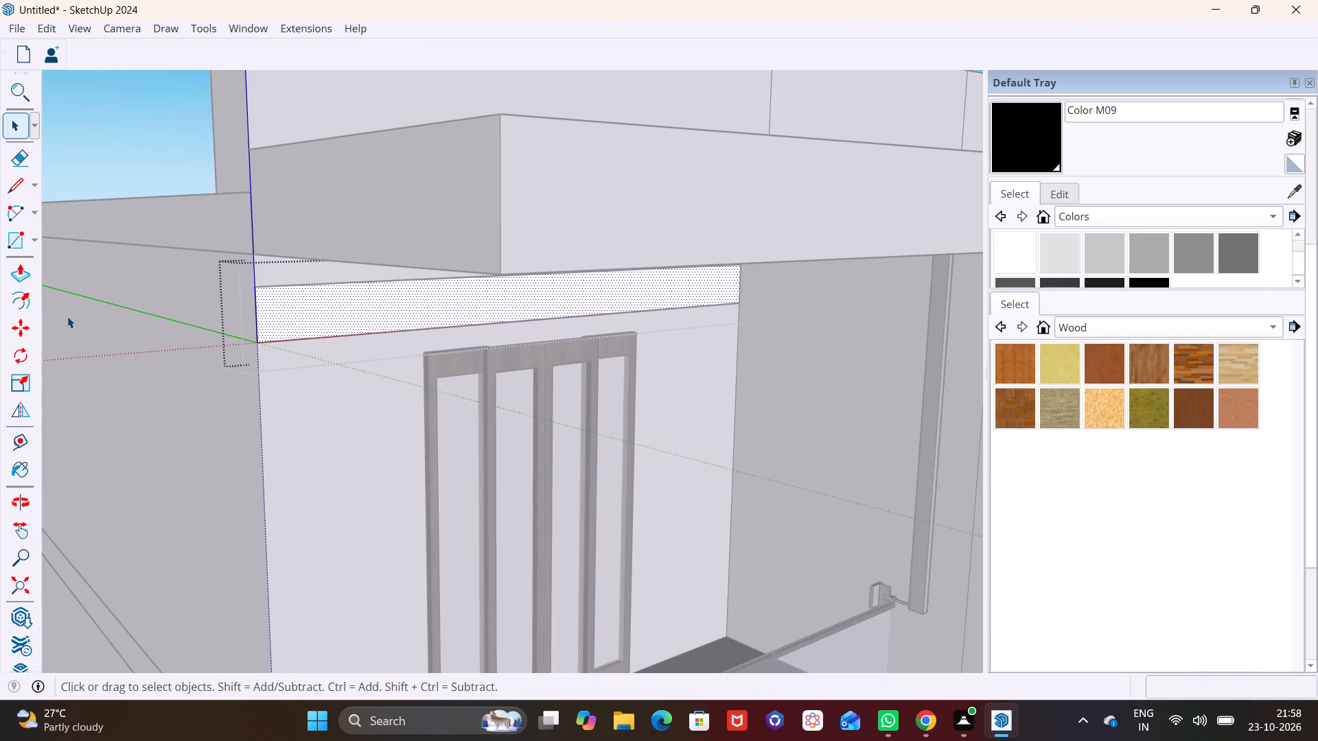
click(24, 269)
click(274, 313)
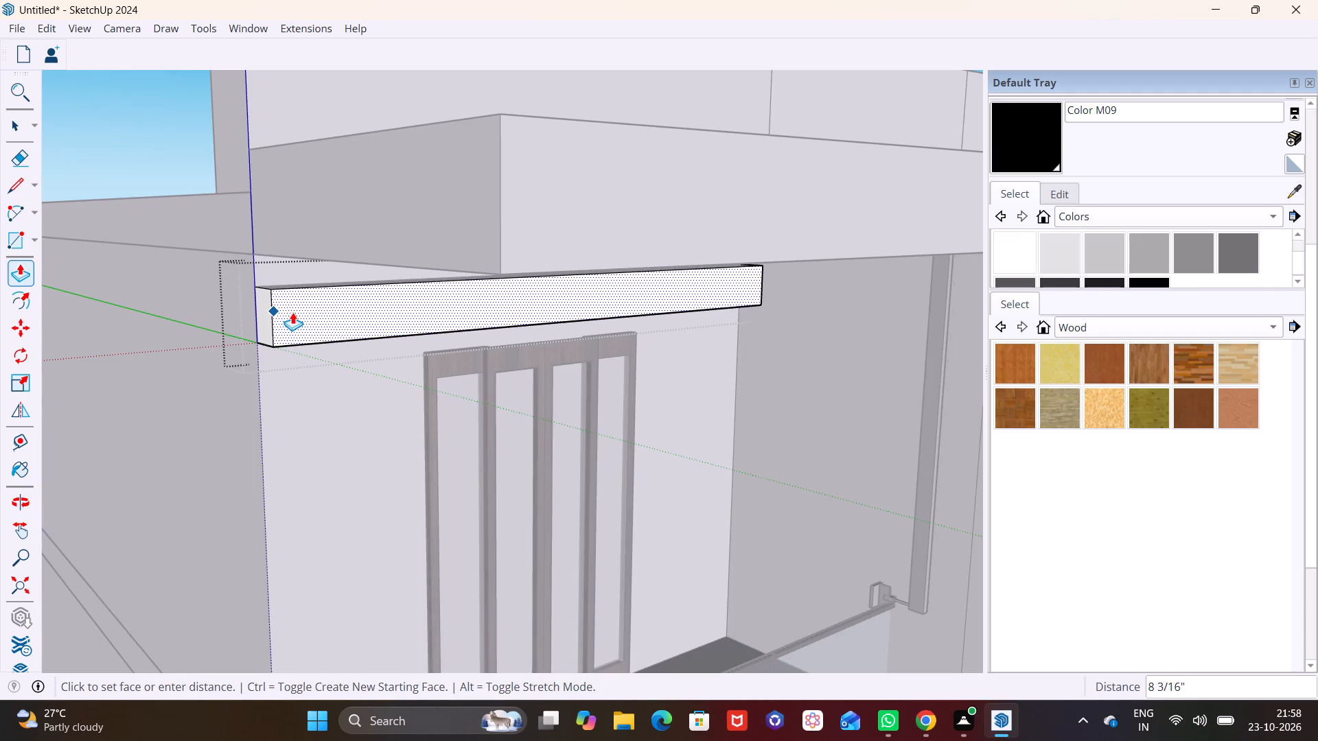
click(292, 312)
scroll(367, 354, down, 4)
middle_drag(360, 351, 498, 363)
click(540, 353)
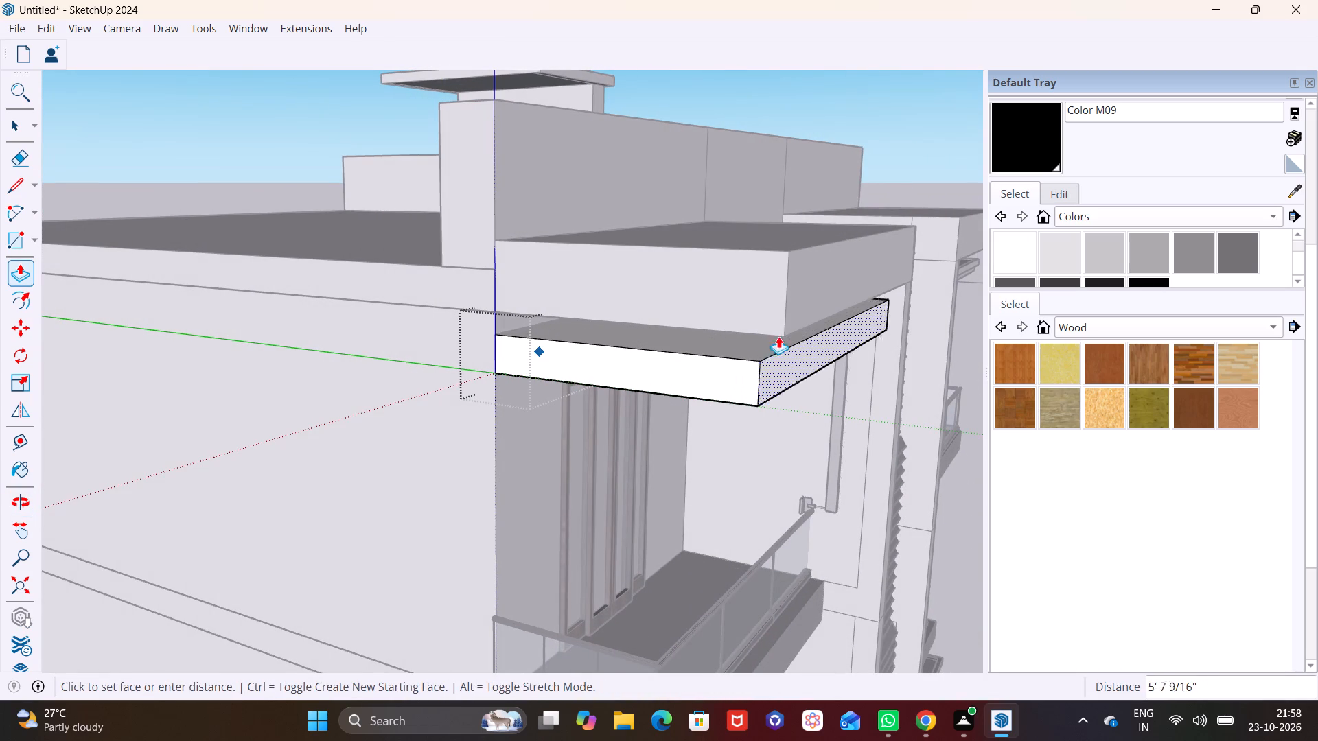
click(781, 325)
Push the canopy slab's top face down about 5 3/8" to widen the gap below the roof projection.
middle_drag(760, 392, 511, 418)
scroll(630, 396, down, 7)
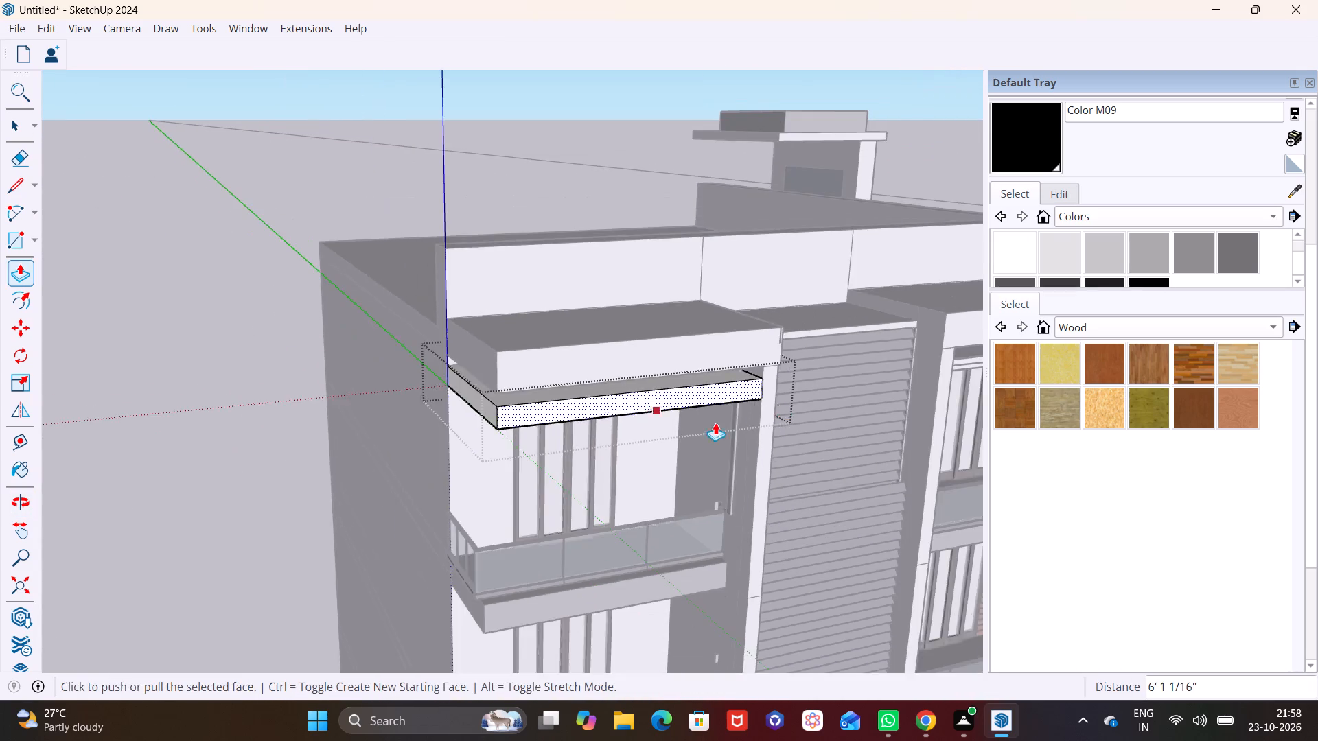
shift+middle_drag(740, 403, 319, 421)
shift+middle_drag(369, 409, 593, 377)
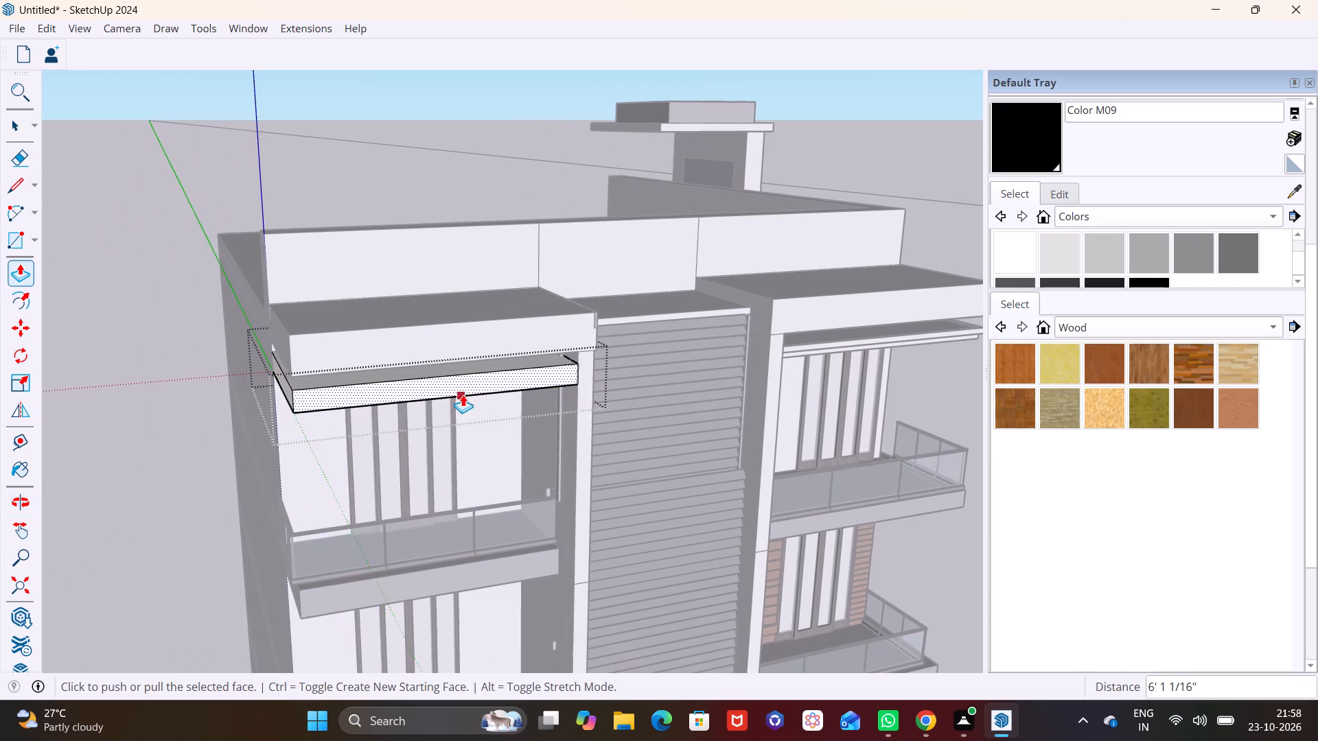
middle_drag(463, 394, 495, 240)
middle_drag(433, 233, 432, 389)
scroll(374, 377, up, 6)
key(space)
click(370, 377)
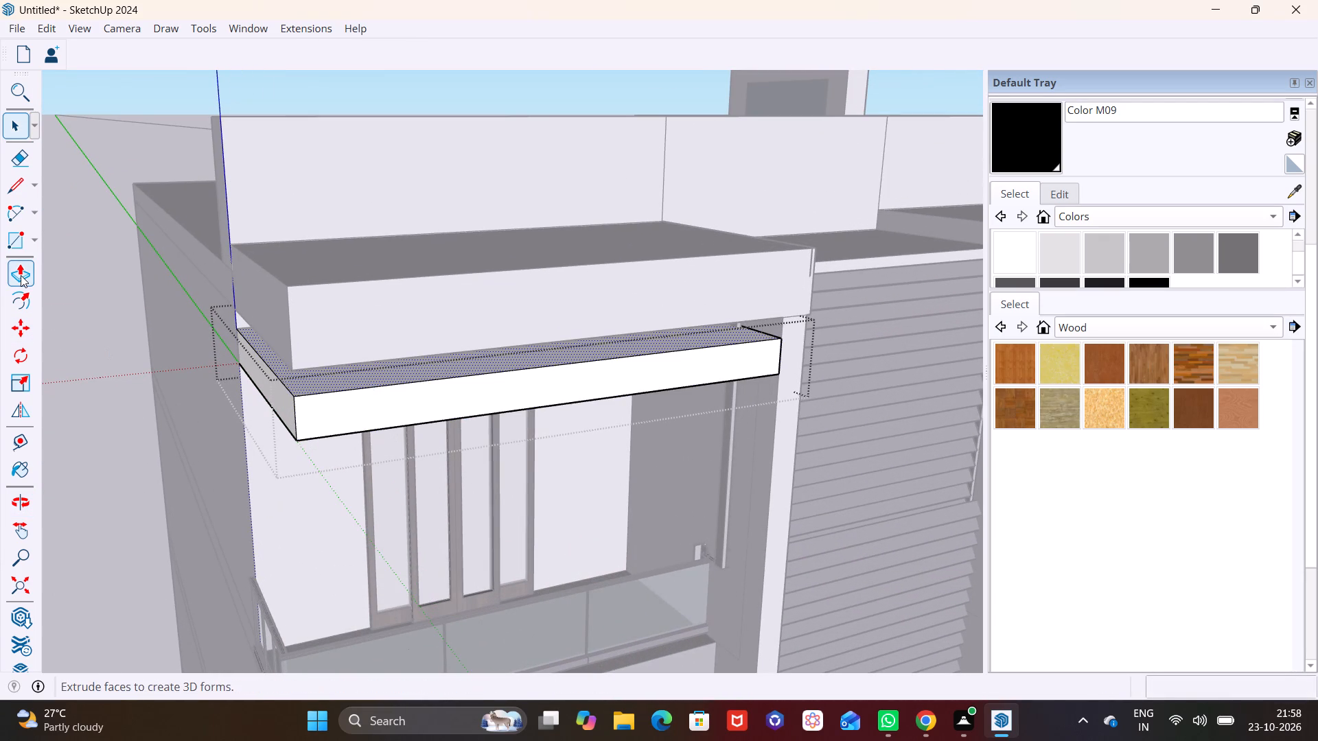
click(21, 275)
click(343, 376)
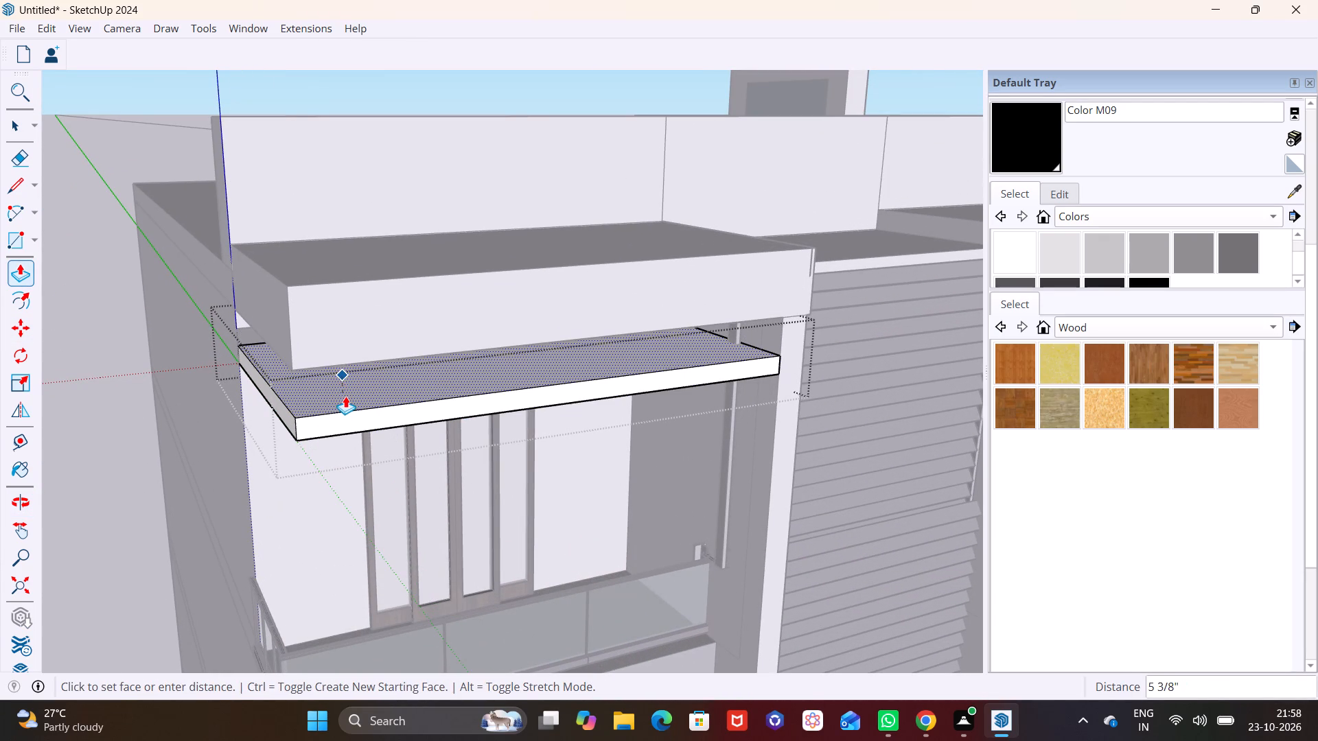
click(345, 396)
Pull the canopy slab's underside down about 4 1/8" to thicken it.
scroll(447, 402, down, 5)
middle_drag(620, 414, 338, 401)
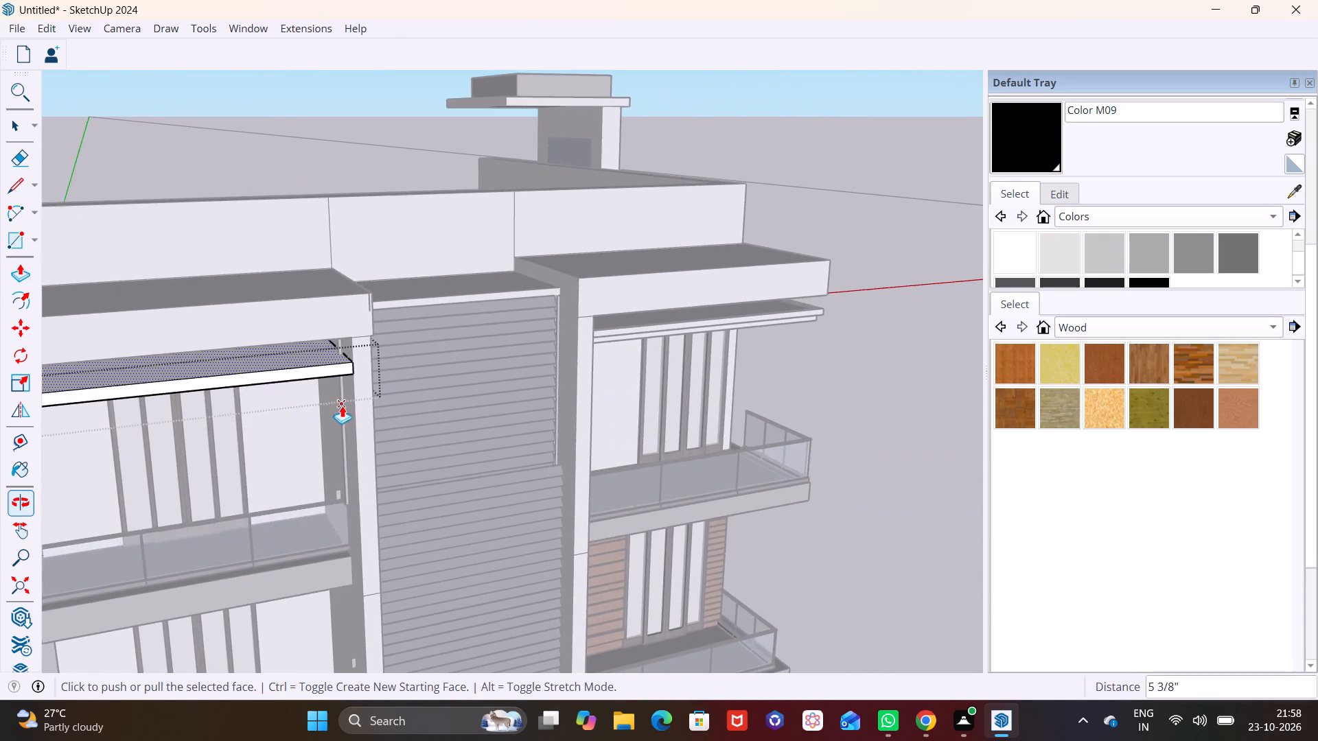
middle_drag(374, 424, 205, 327)
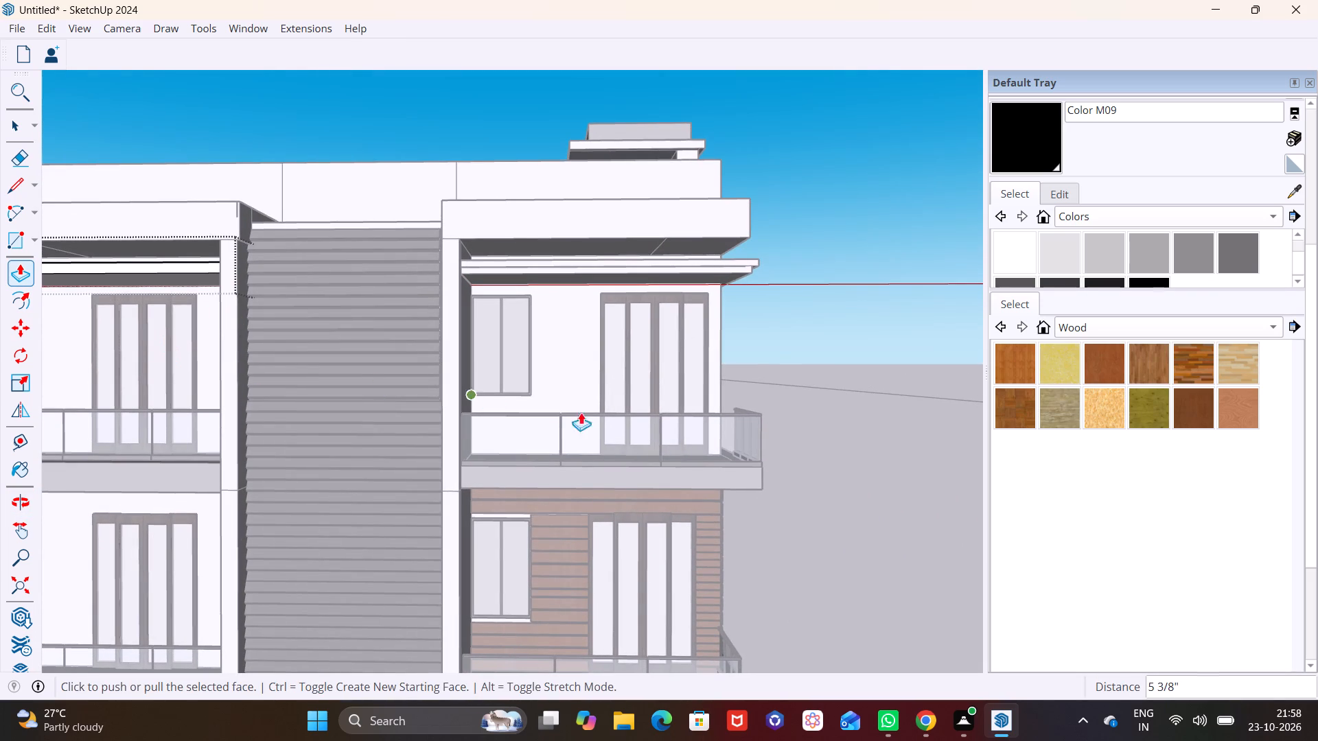
shift+middle_drag(272, 347, 756, 424)
scroll(424, 362, up, 6)
middle_drag(505, 344, 678, 408)
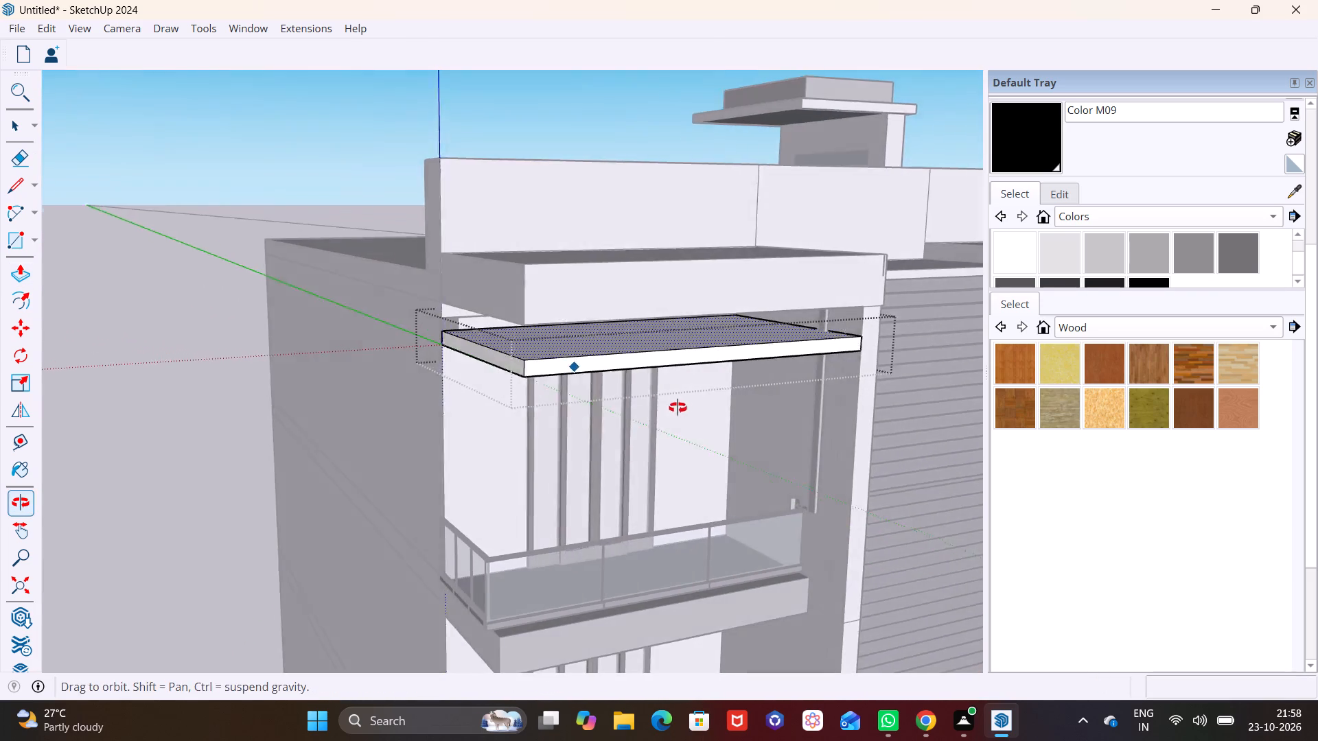
middle_drag(678, 408, 693, 395)
scroll(634, 383, up, 2)
middle_drag(630, 379, 629, 259)
key(space)
click(512, 187)
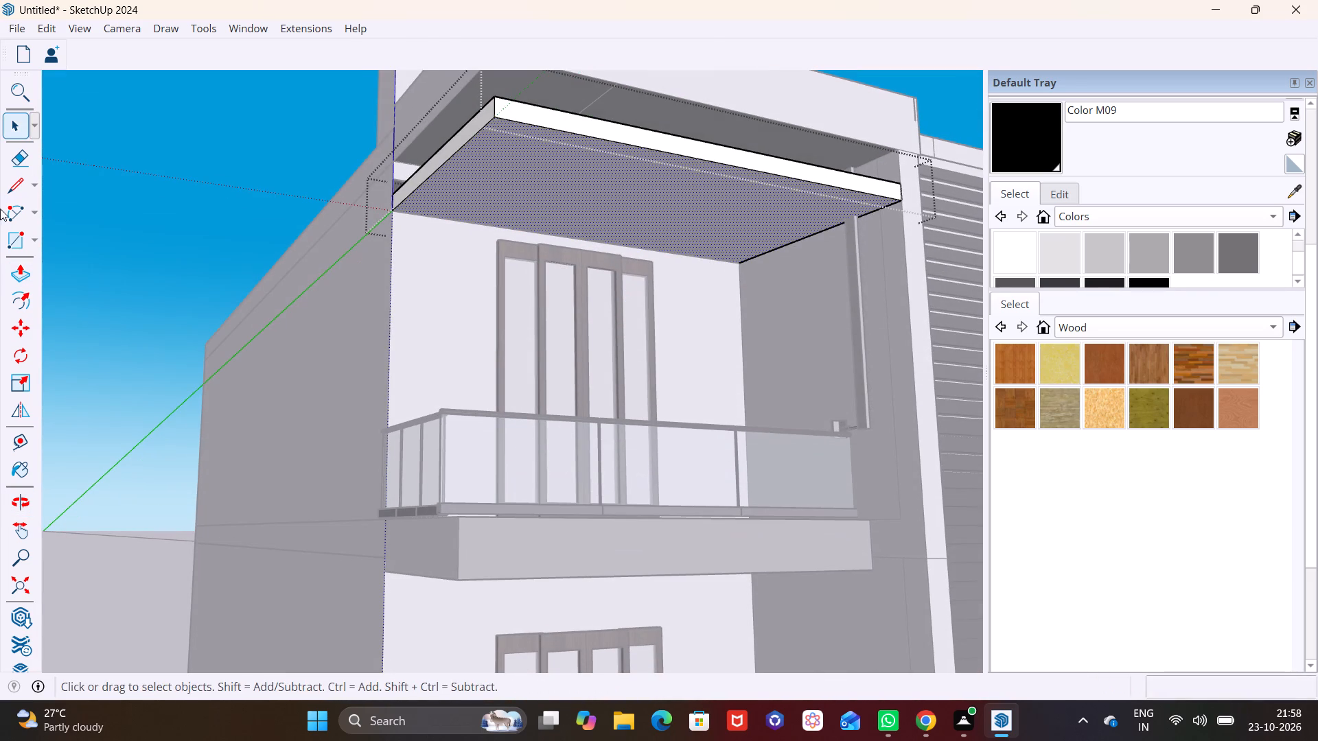
click(26, 270)
click(513, 174)
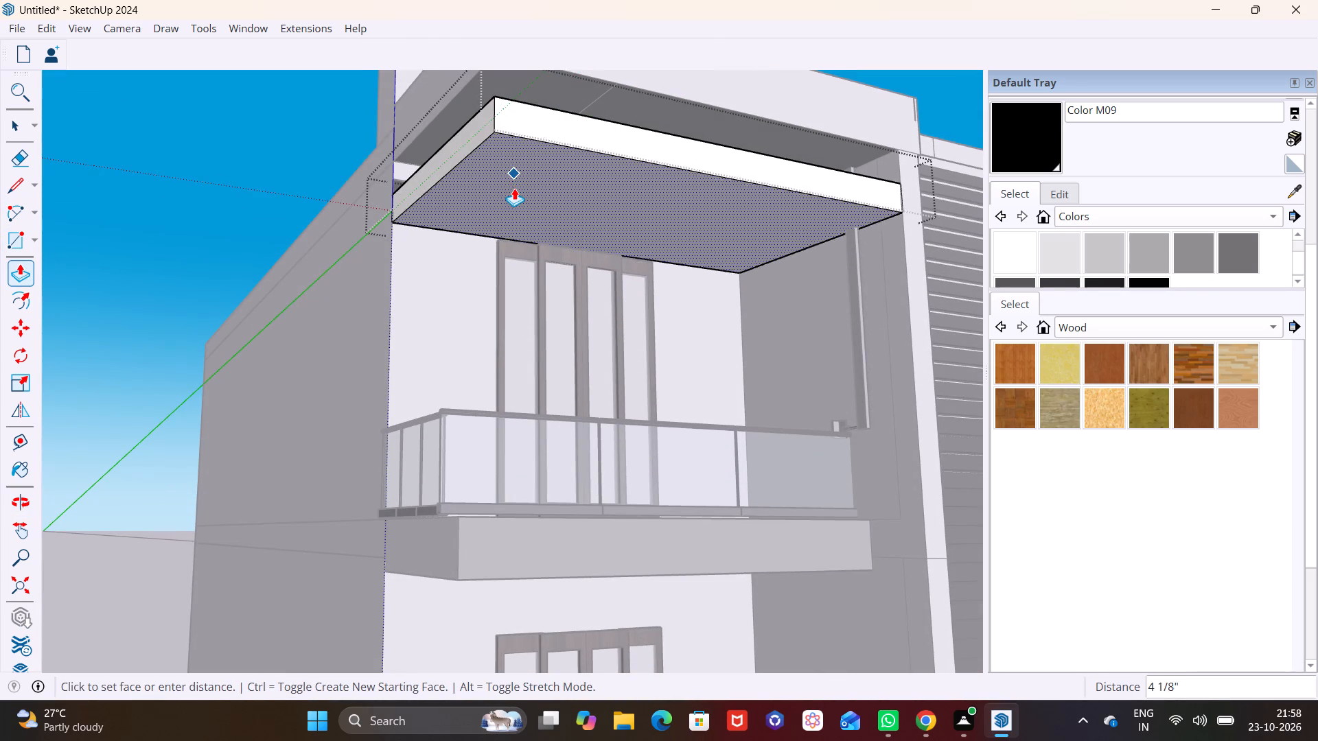
click(514, 189)
key(space)
Draw a rectangle about 5 1/8" by 12' 1 7/8" along the upper half of the canopy slab's front face.
middle_drag(520, 164, 492, 306)
scroll(496, 285, up, 1)
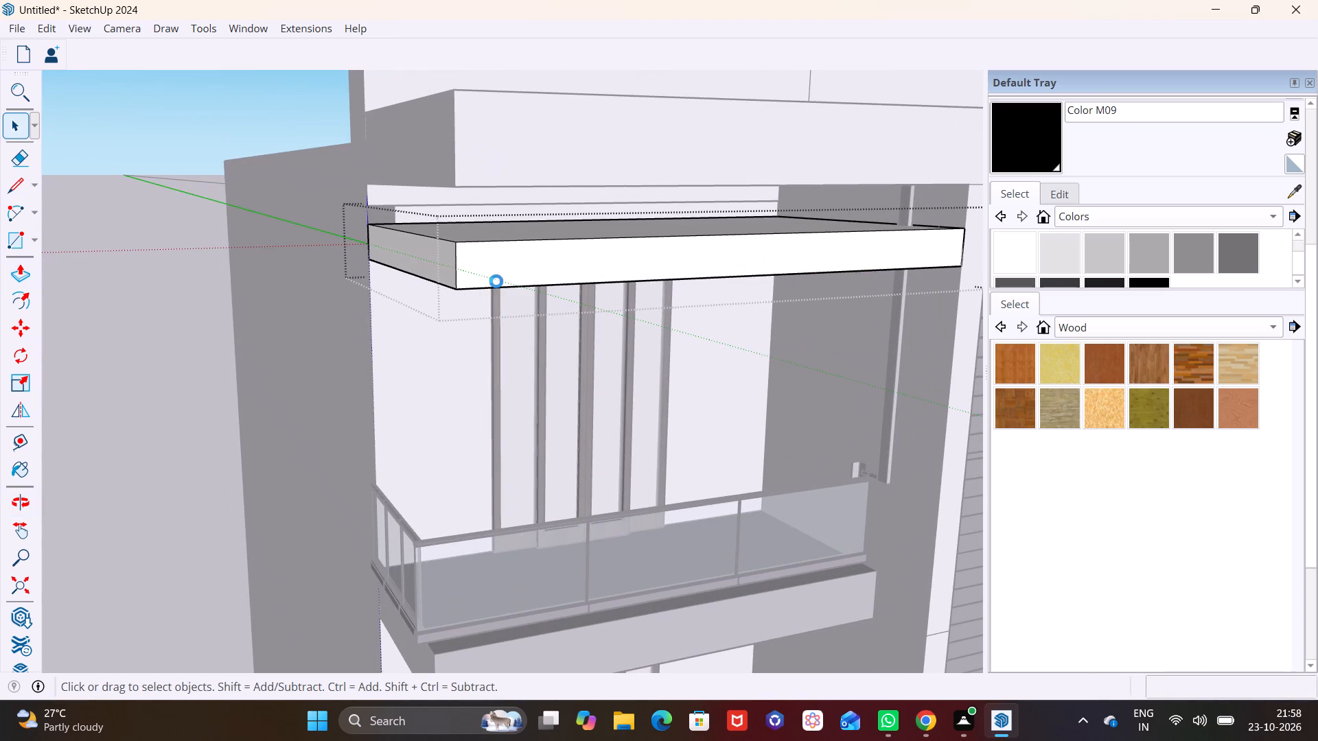
shift+middle_drag(496, 274, 300, 312)
click(38, 242)
drag(54, 265, 62, 263)
shift+middle_drag(737, 255, 470, 303)
scroll(762, 252, up, 2)
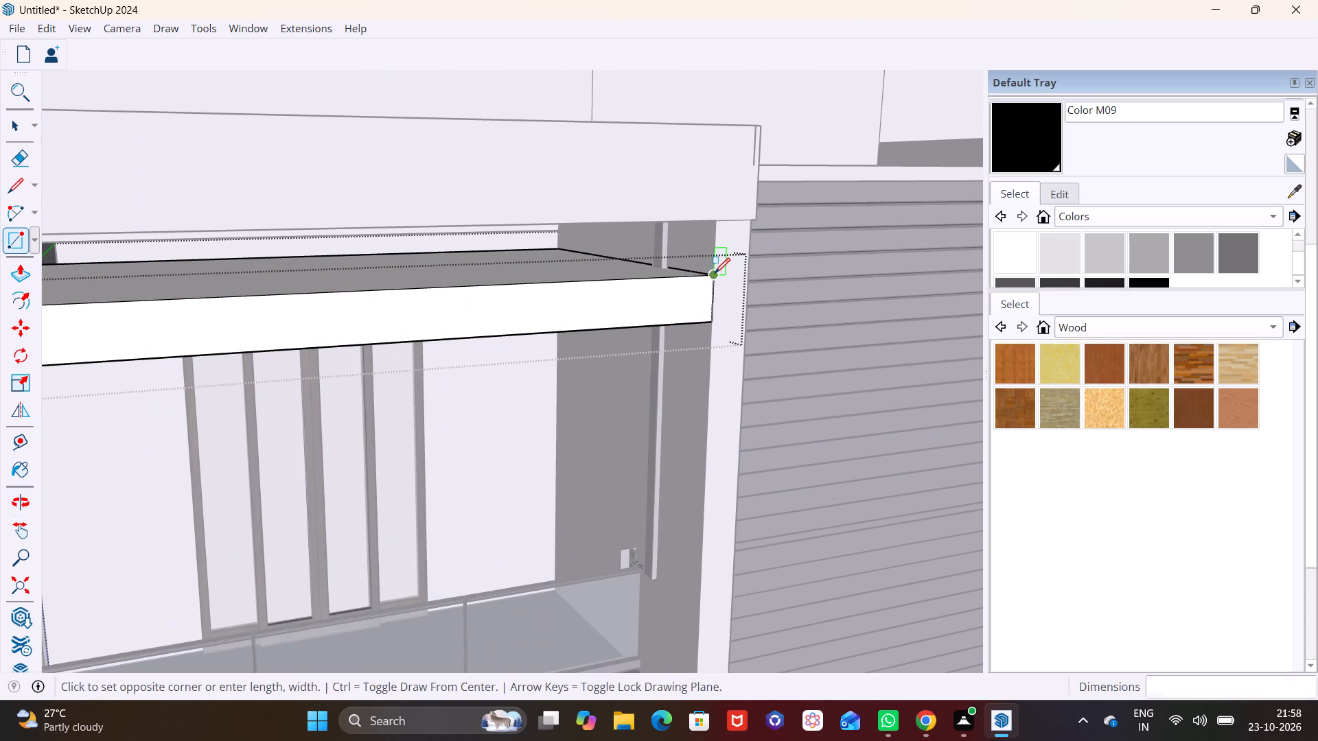
click(715, 273)
scroll(715, 273, up, 1)
scroll(244, 317, down, 2)
shift+middle_drag(238, 314, 735, 322)
shift+scroll(735, 322, down, 1)
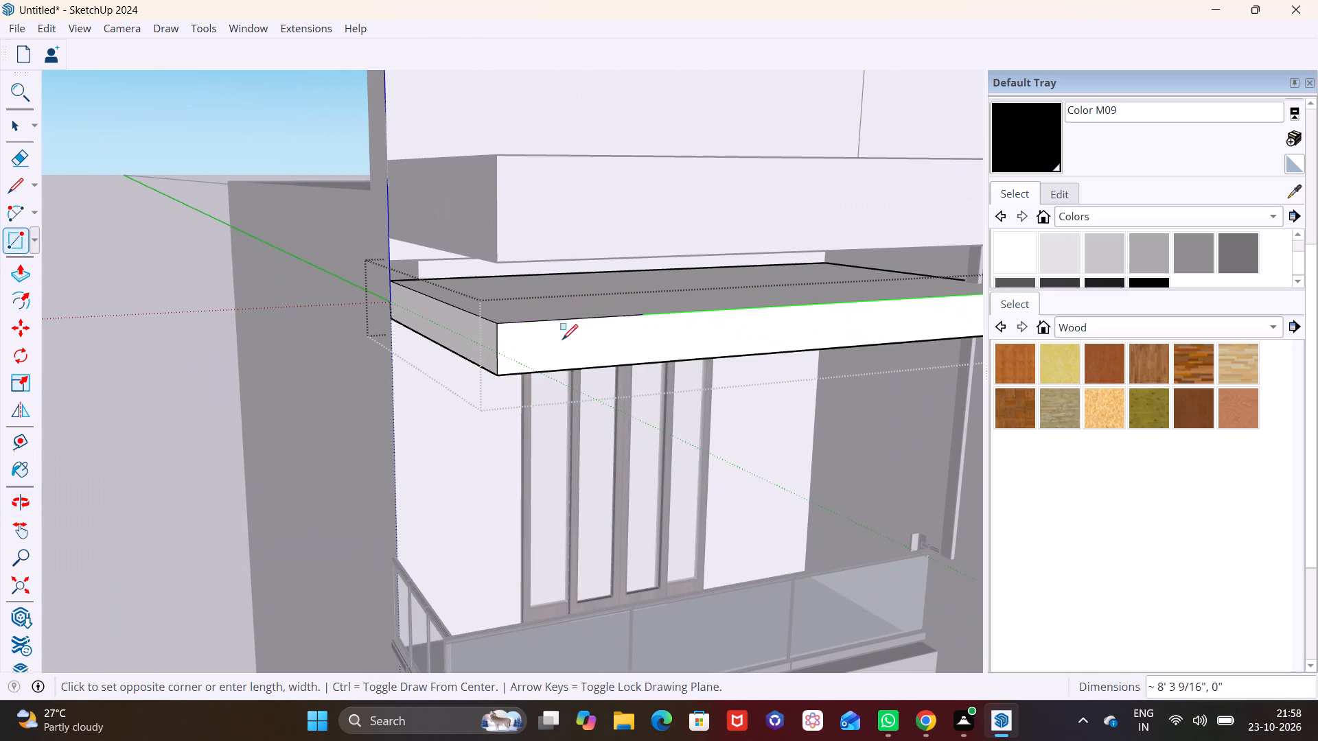
click(500, 347)
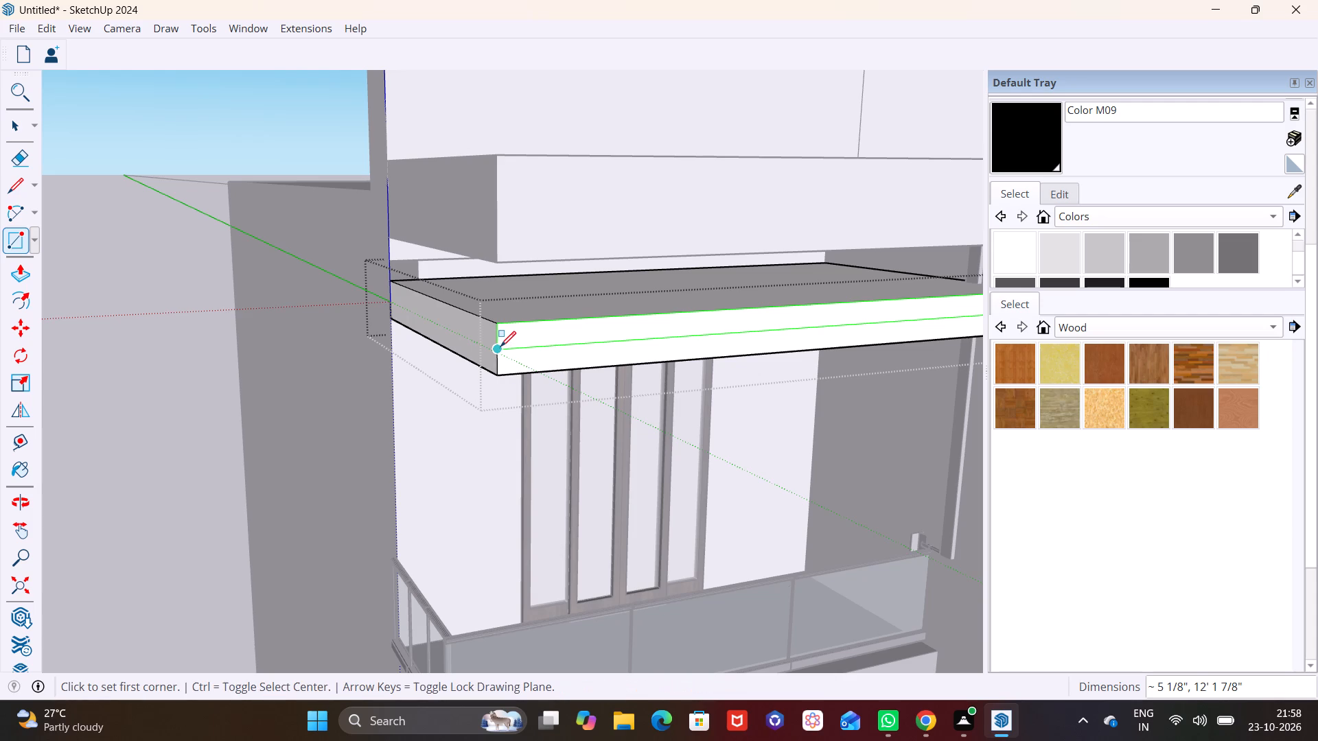
key(space)
Push/Pull the upper strip of the canopy's front face slightly outward to form a stepped edge.
click(574, 334)
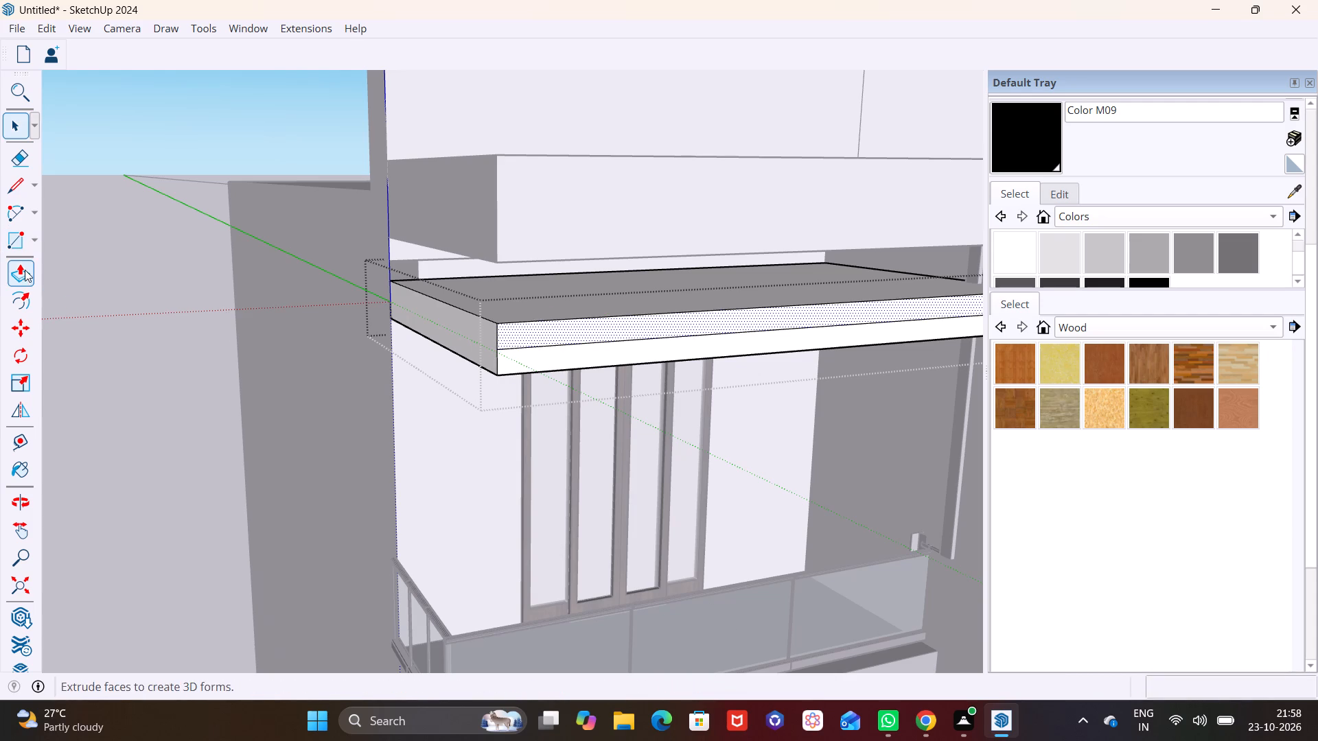
click(25, 270)
click(524, 331)
click(540, 333)
Draw a vertical line about 5 1/8" long on the canopy's end face, separating the projecting lip from the slab.
middle_drag(517, 355, 591, 384)
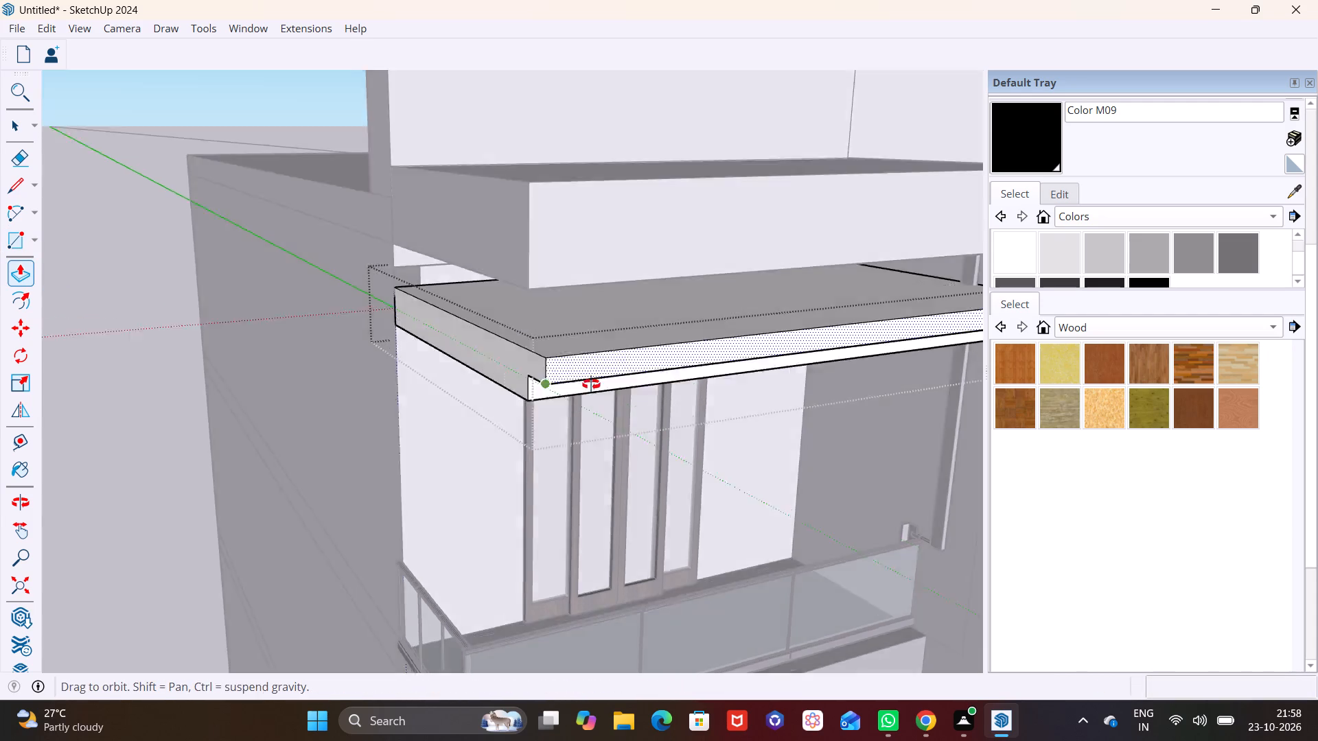
middle_drag(591, 384, 702, 382)
click(15, 185)
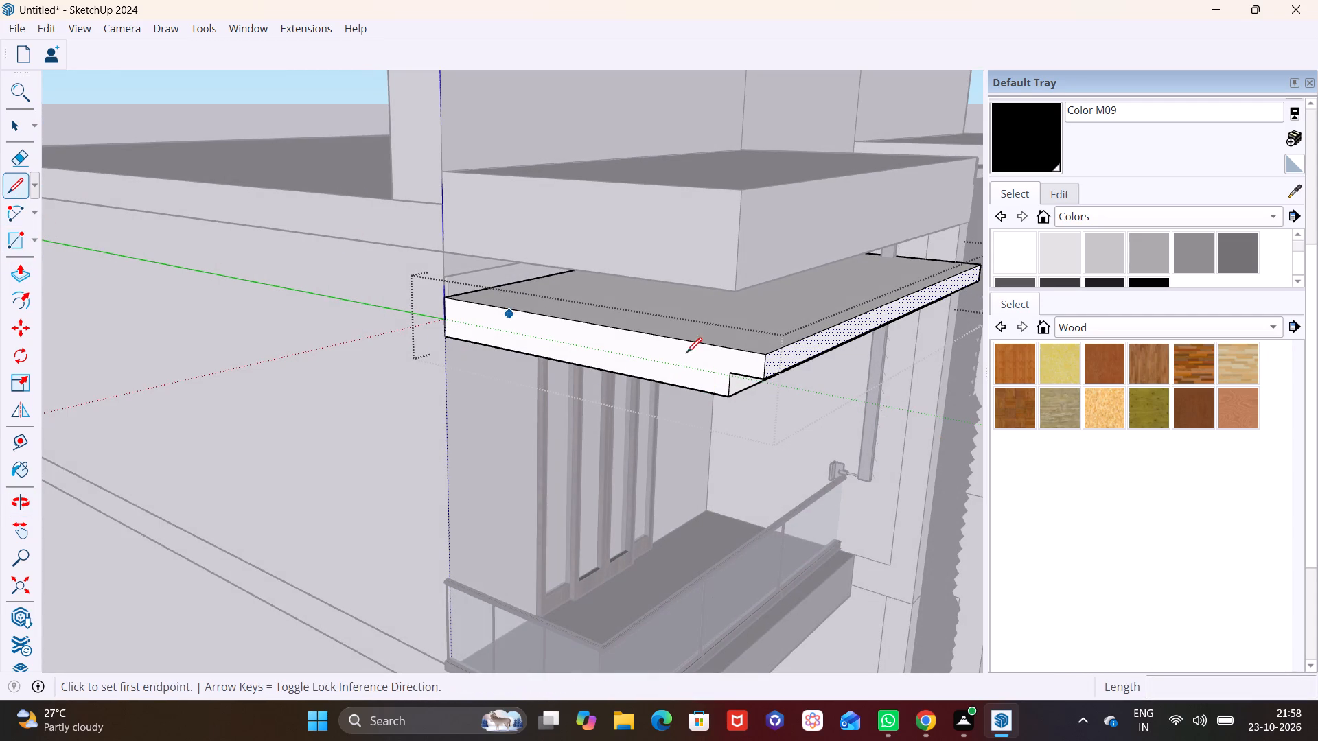
click(732, 374)
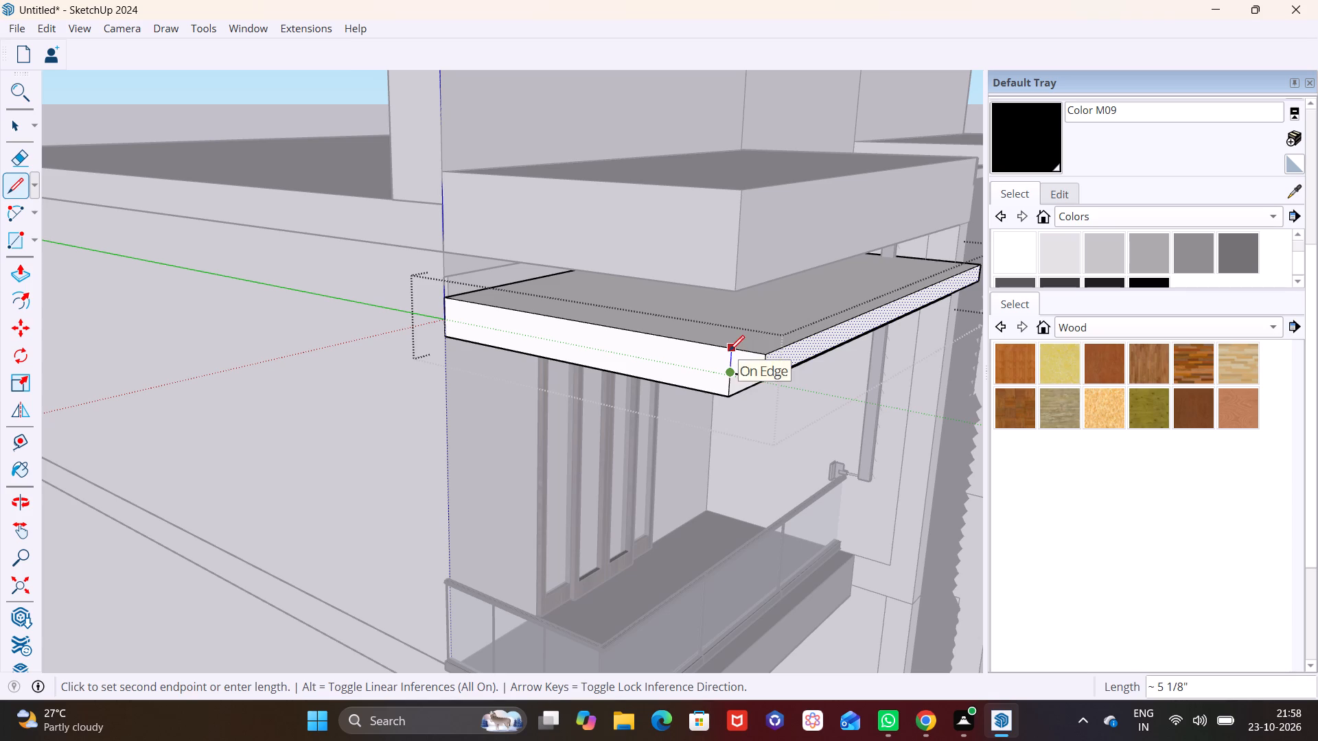
click(724, 349)
key(space)
Push/Pull the end of the projecting lip outward about 10 3/16" beyond the canopy slab's end face.
click(745, 362)
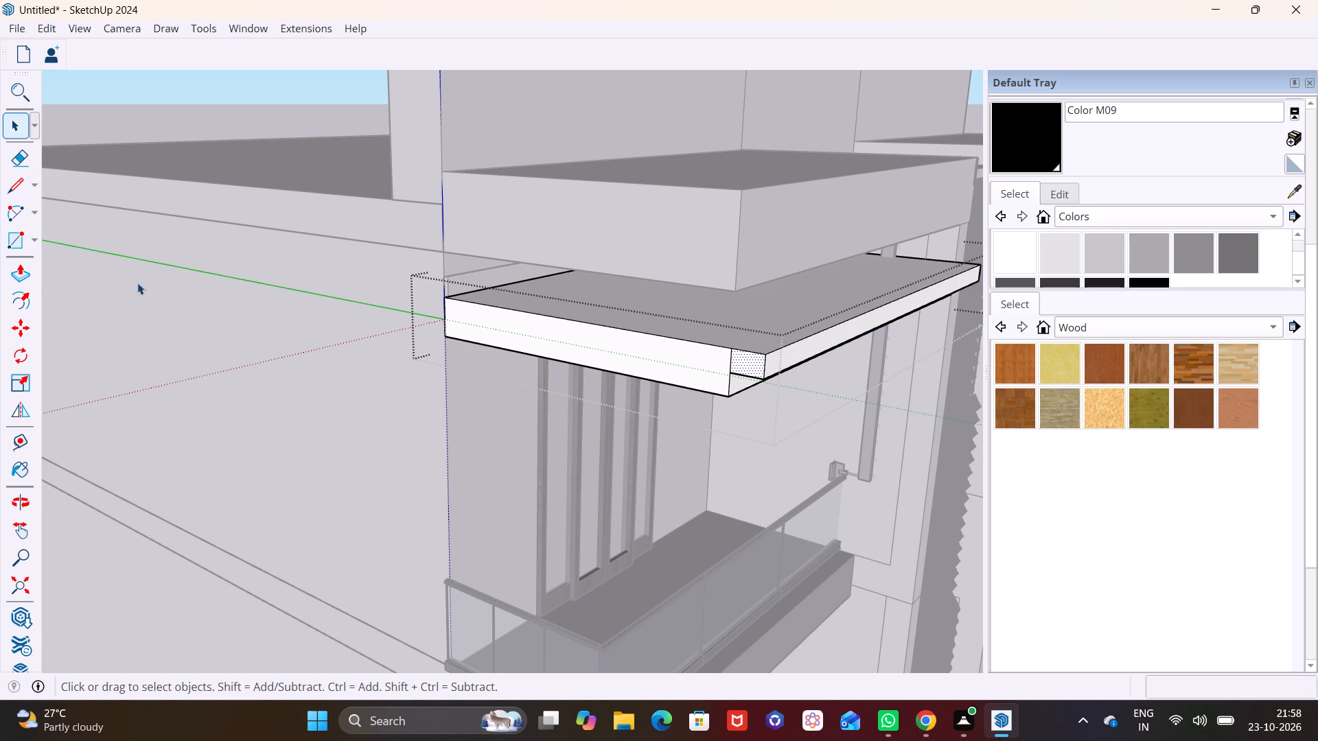
click(28, 266)
click(748, 361)
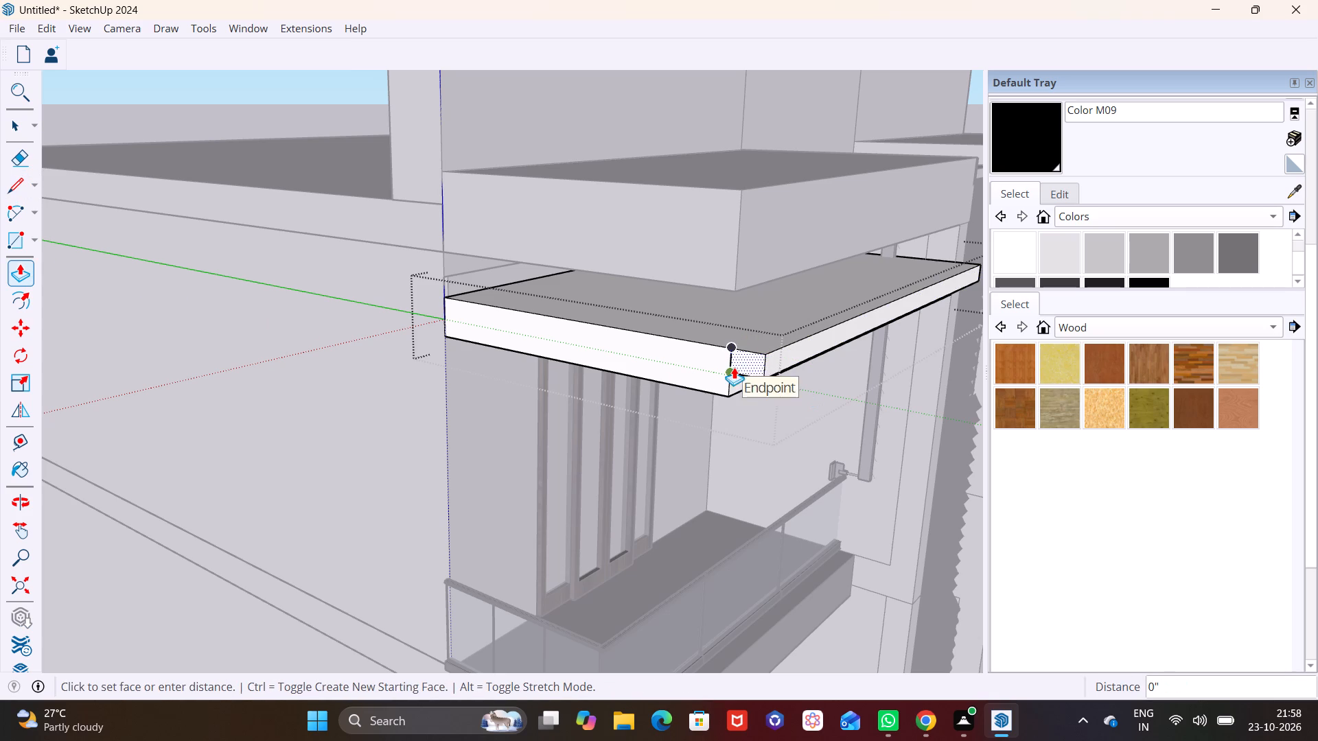
click(708, 375)
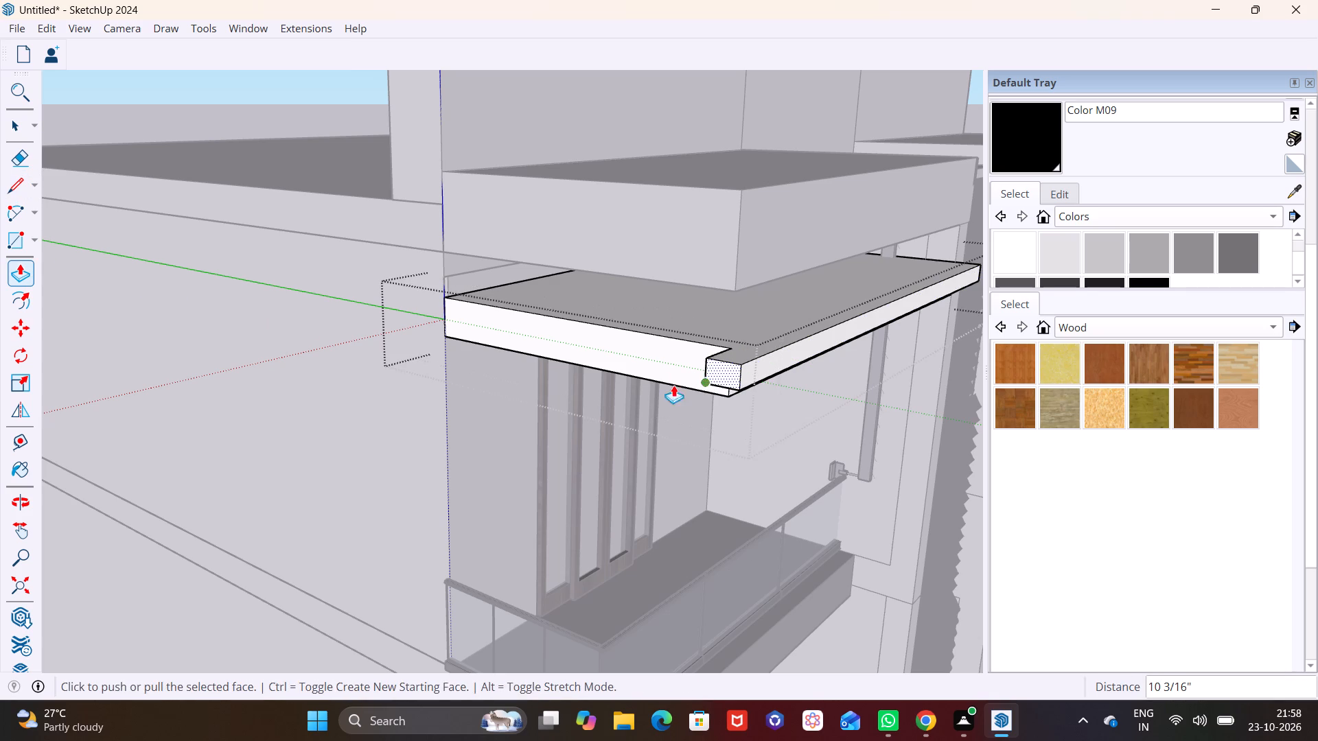
Push the extended lip's end face back in about 3 13/16" to shorten its overhang.
middle_drag(576, 354, 623, 412)
scroll(622, 412, down, 1)
middle_drag(619, 388, 854, 385)
middle_drag(859, 383, 461, 340)
middle_drag(475, 349, 680, 333)
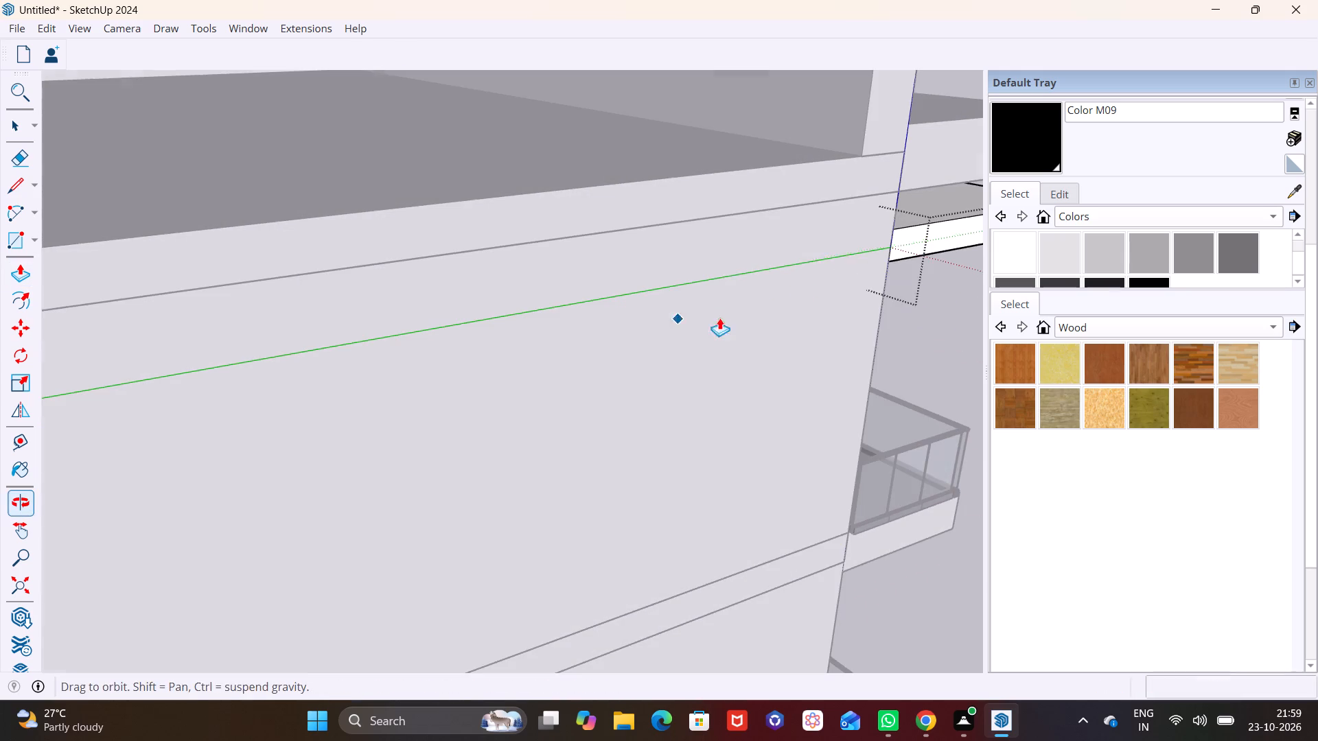
shift+middle_drag(715, 259, 293, 360)
scroll(854, 235, up, 9)
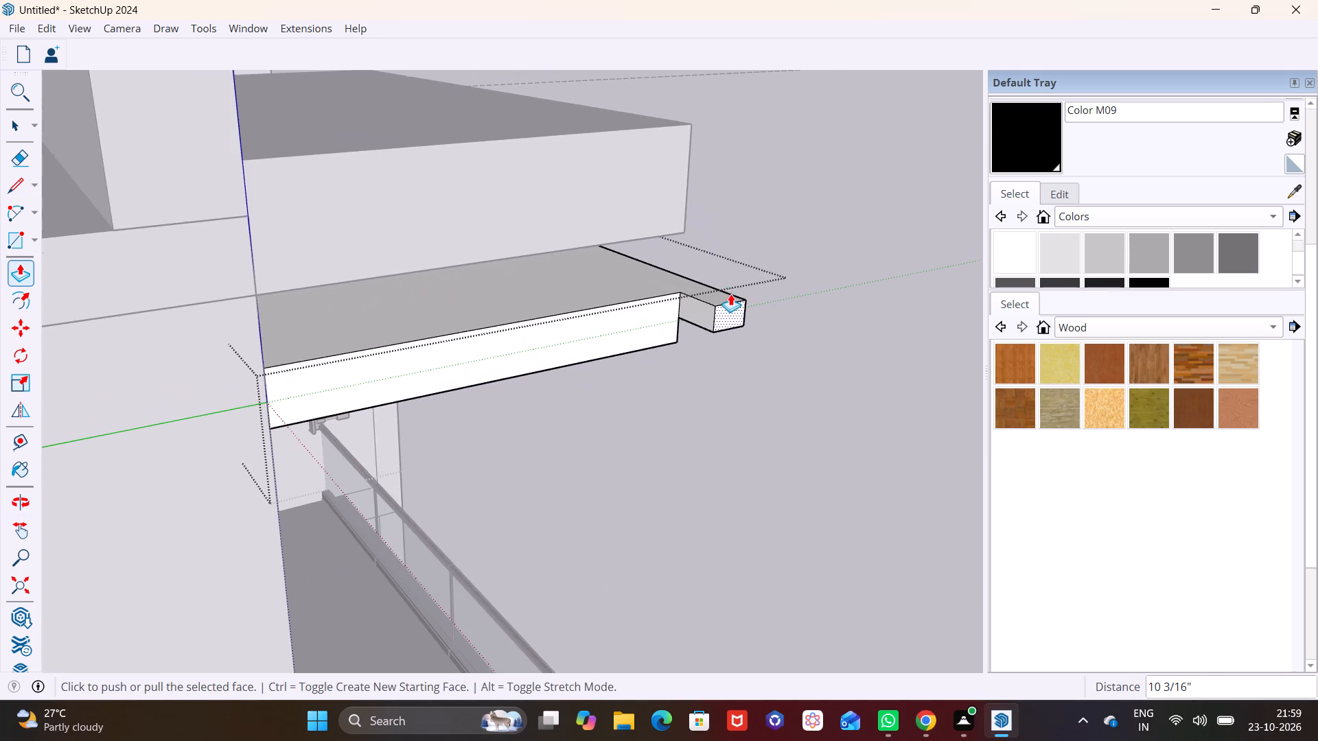
click(732, 312)
click(718, 307)
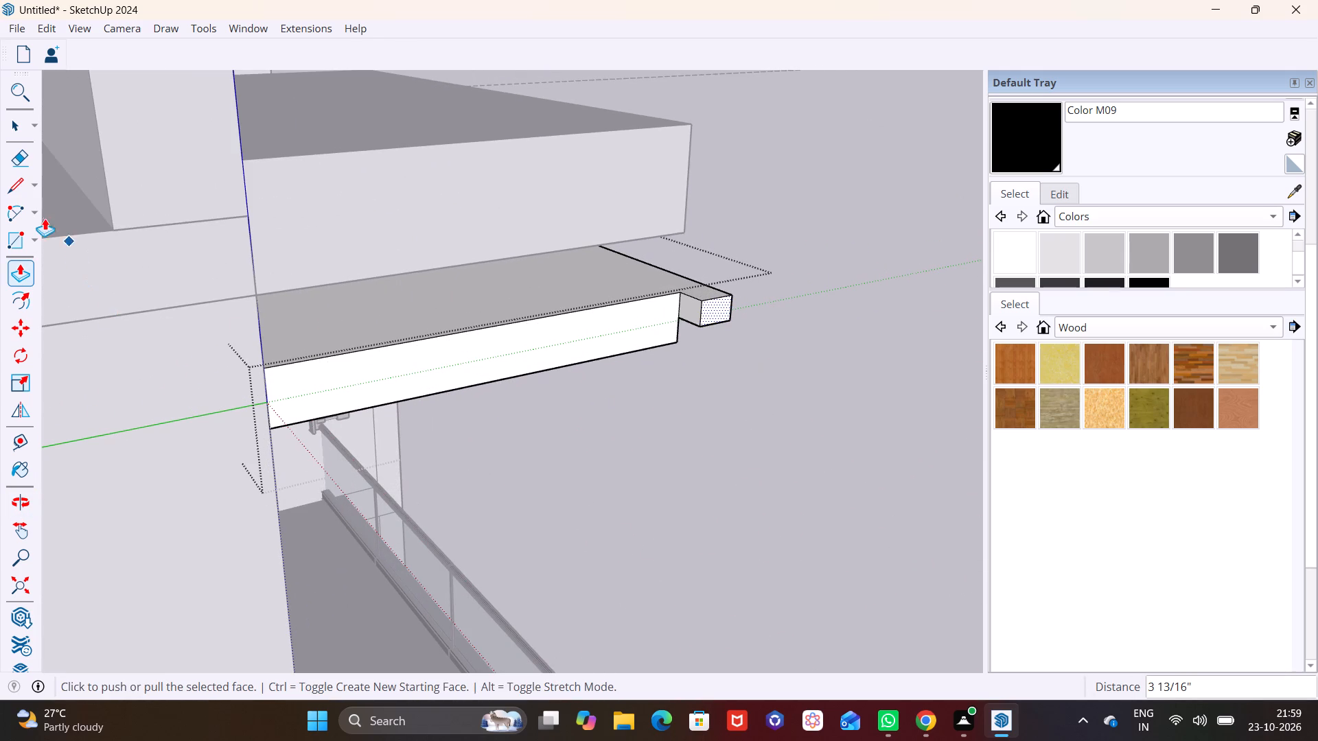
Draw a rectangle covering the wall-facing side of the lip's overhang at the canopy corner.
click(31, 233)
click(45, 259)
scroll(800, 317, up, 5)
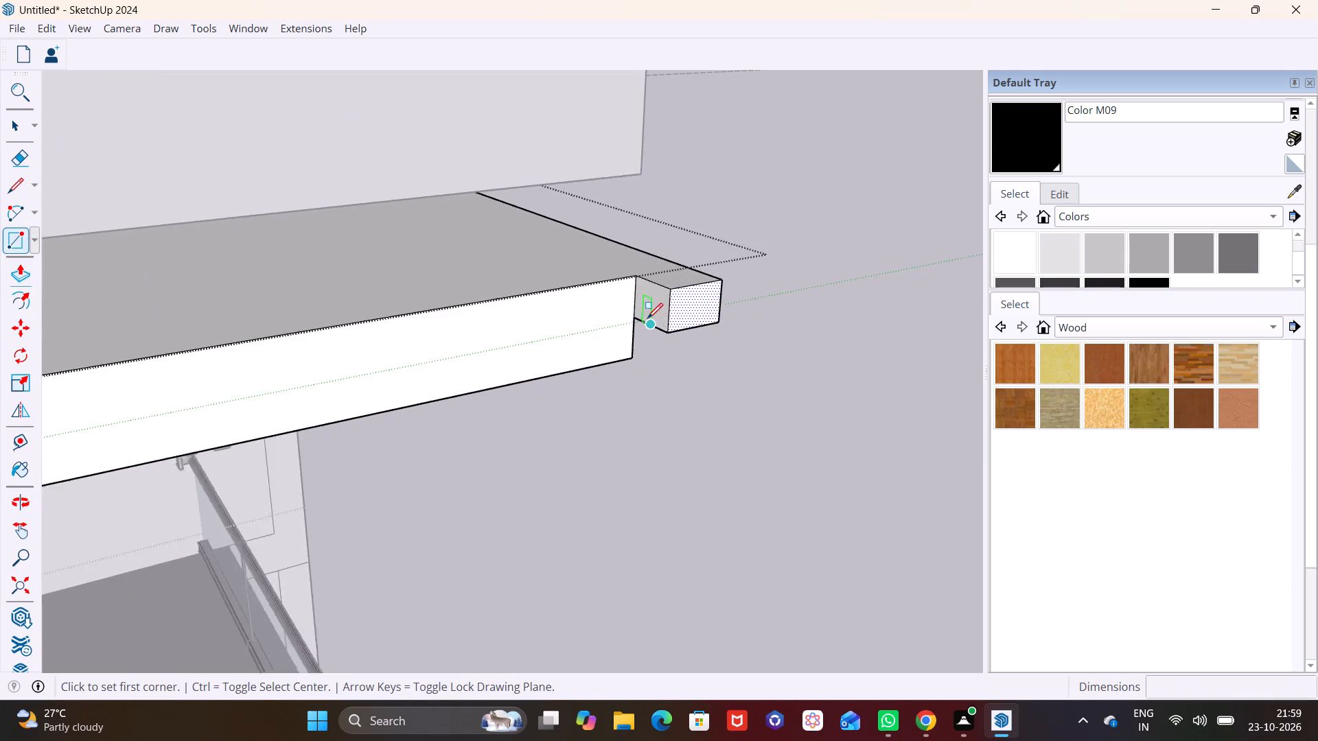
scroll(647, 318, up, 4)
click(634, 257)
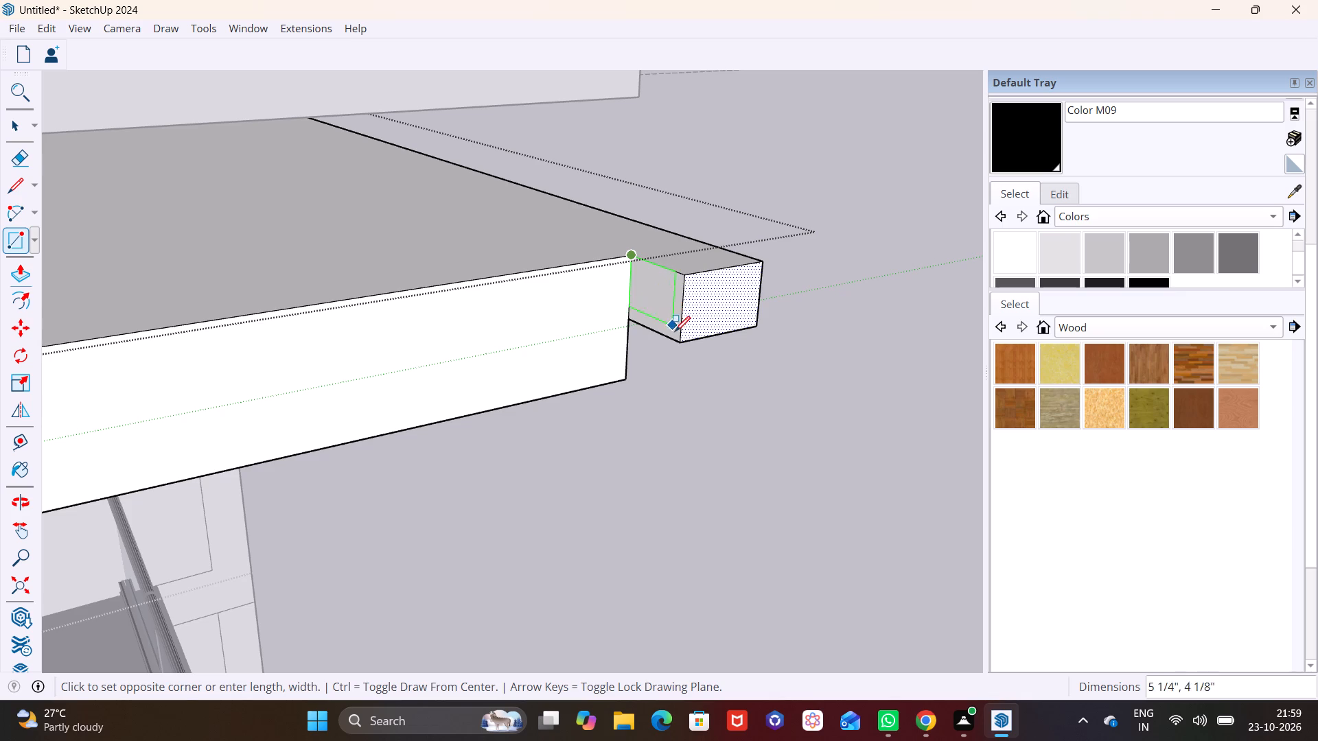
click(677, 336)
Push/Pull that rectangle about 6' 9 7/8" along the slab's end to the canopy's rear edge, and close the group.
key(space)
click(660, 310)
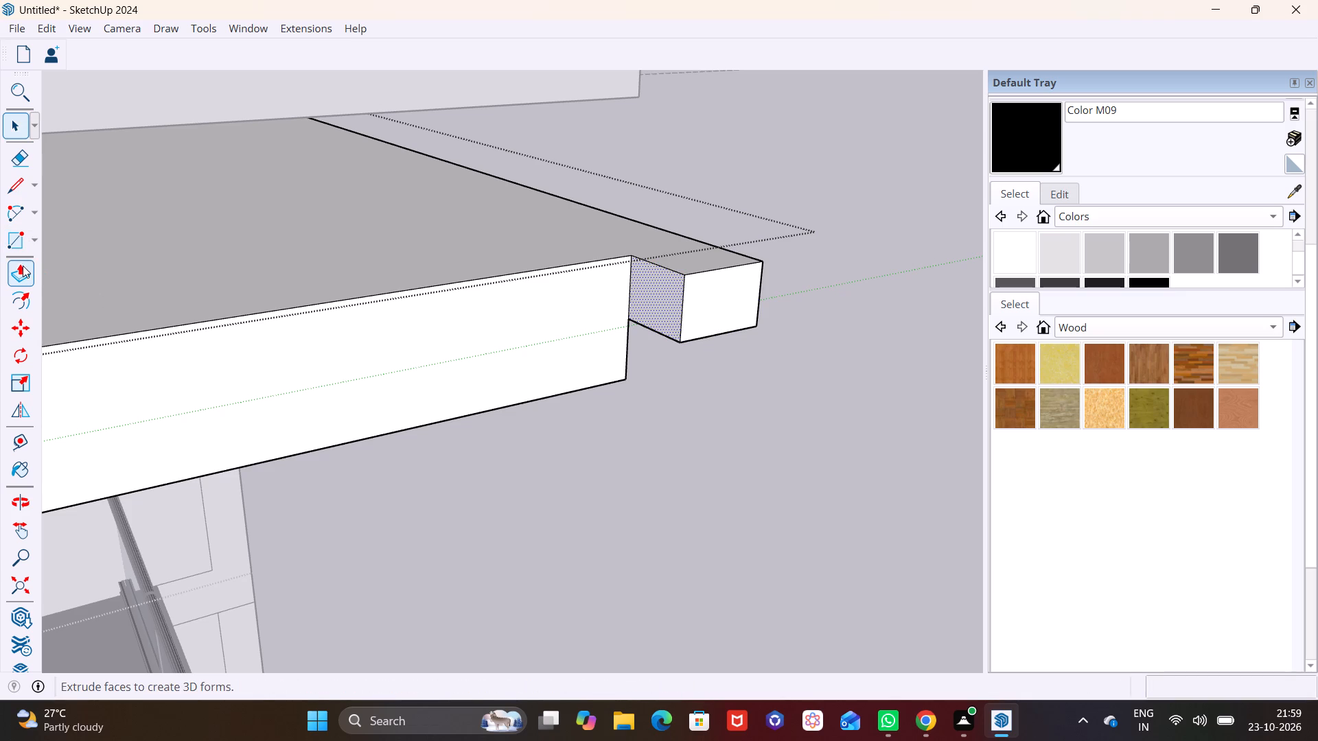
click(23, 266)
click(671, 317)
scroll(428, 329, down, 9)
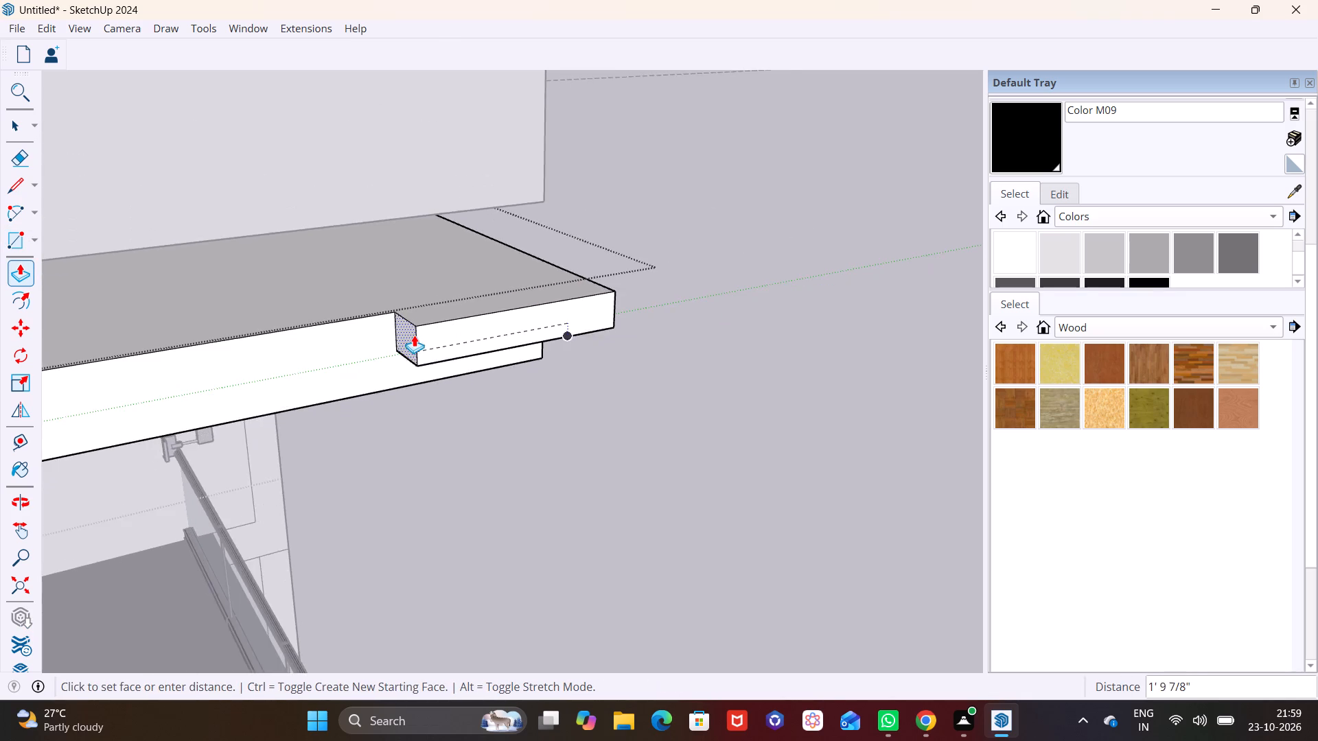
scroll(414, 335, down, 2)
shift+middle_drag(410, 335, 657, 307)
middle_drag(428, 361, 235, 386)
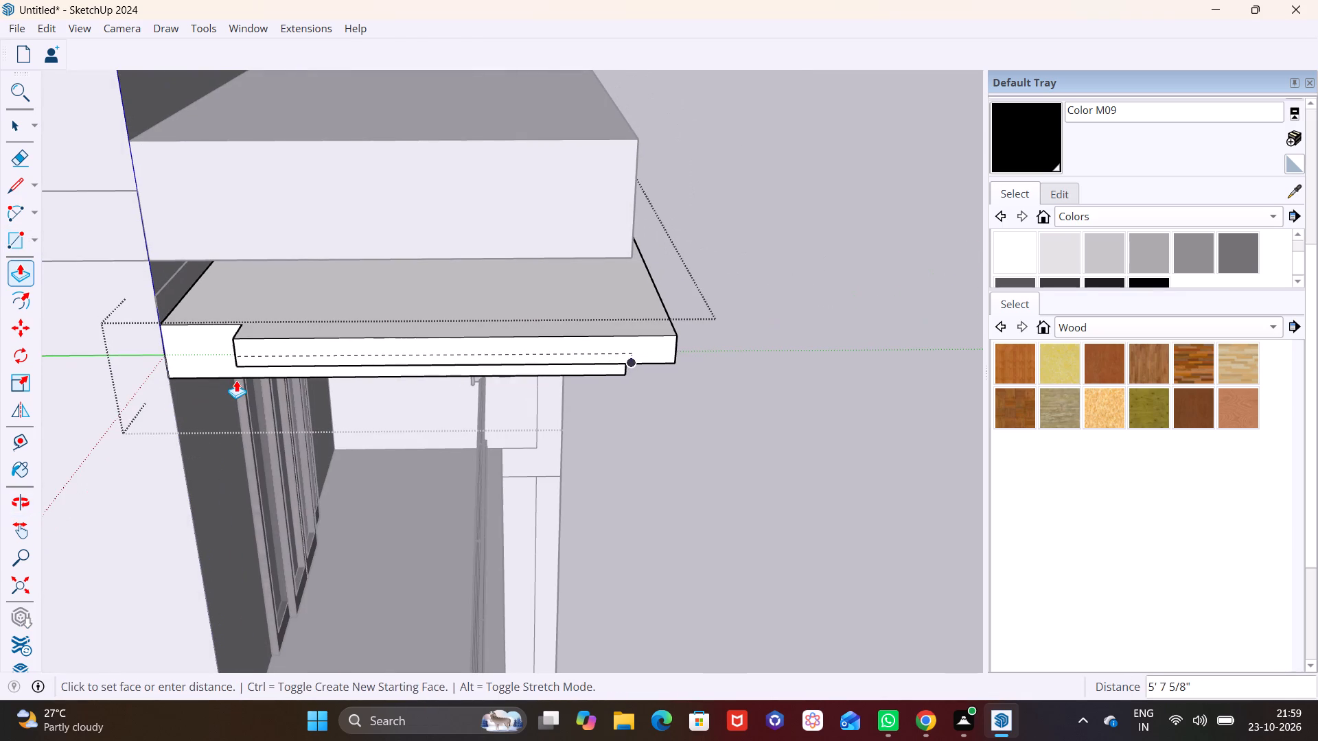
shift+middle_drag(154, 353, 172, 355)
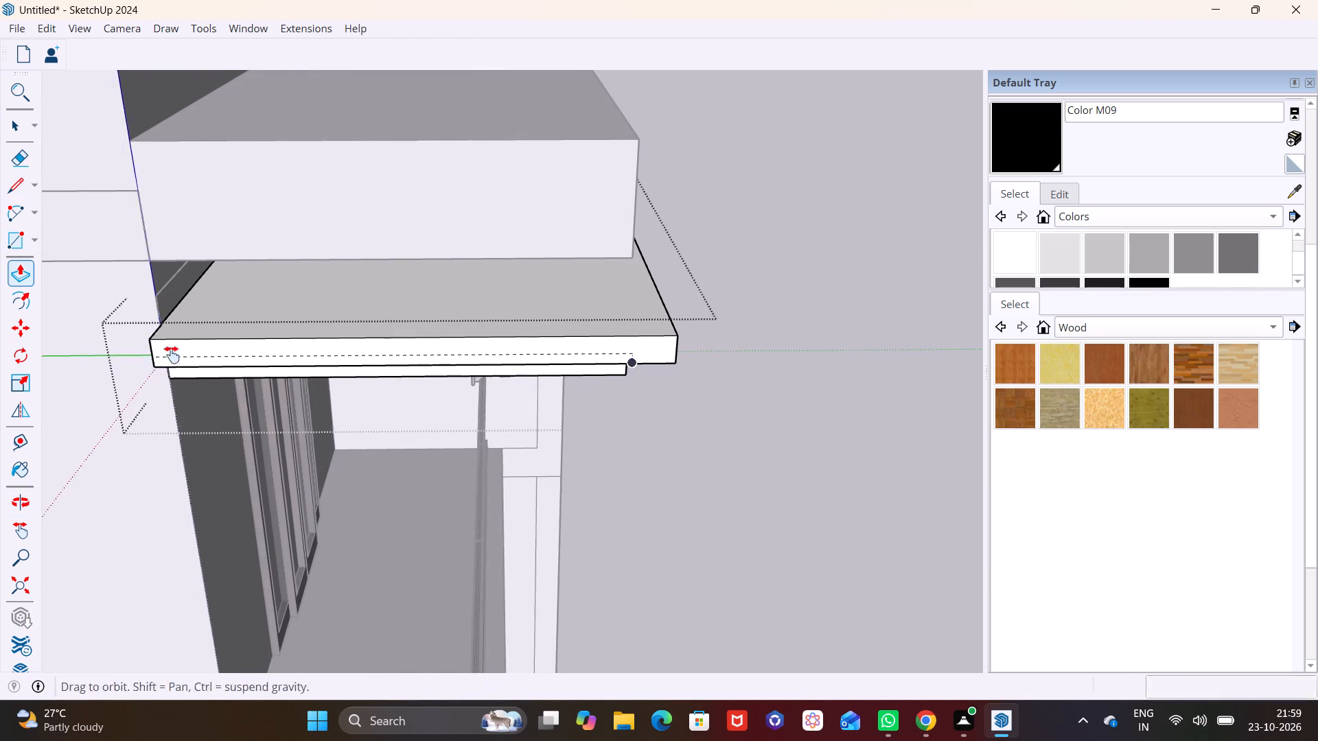
shift+middle_drag(172, 355, 421, 328)
click(335, 331)
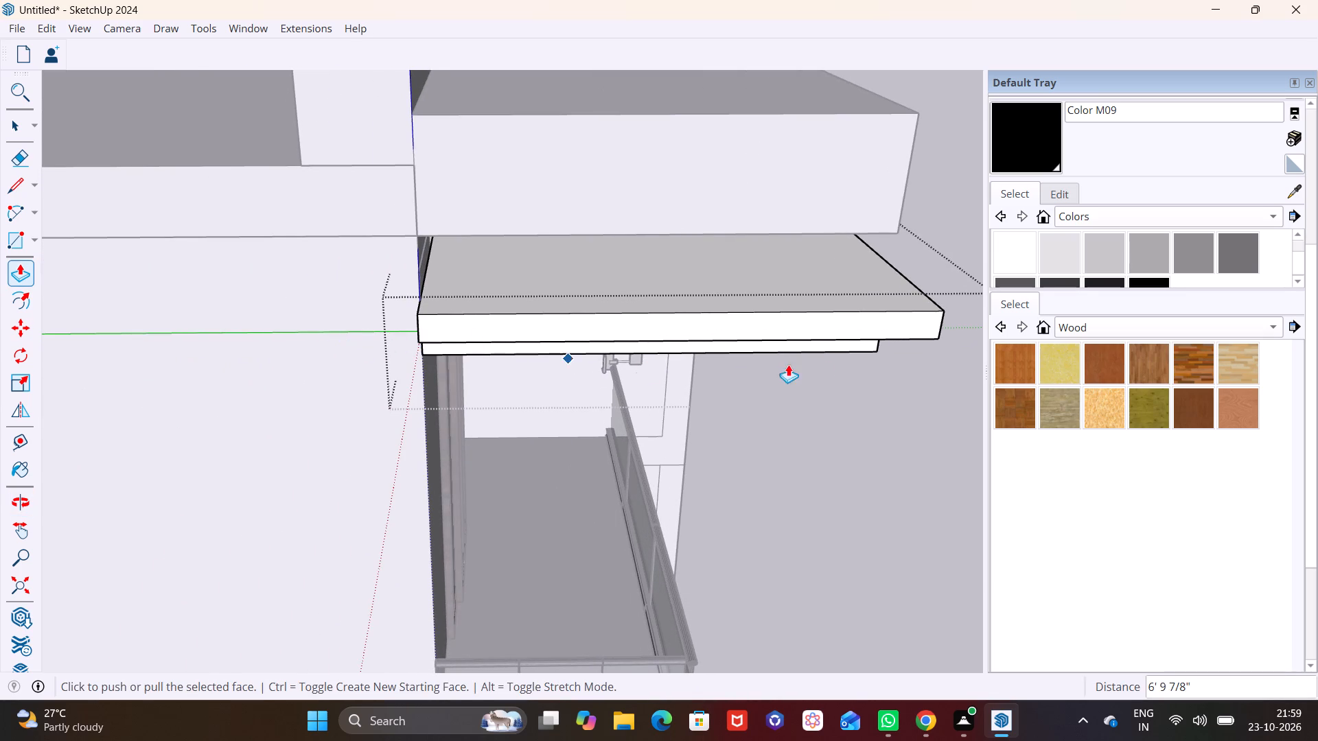
middle_drag(795, 363, 360, 369)
scroll(376, 338, down, 3)
shift+middle_drag(369, 328, 746, 414)
shift+scroll(746, 414, down, 1)
middle_drag(693, 443, 520, 345)
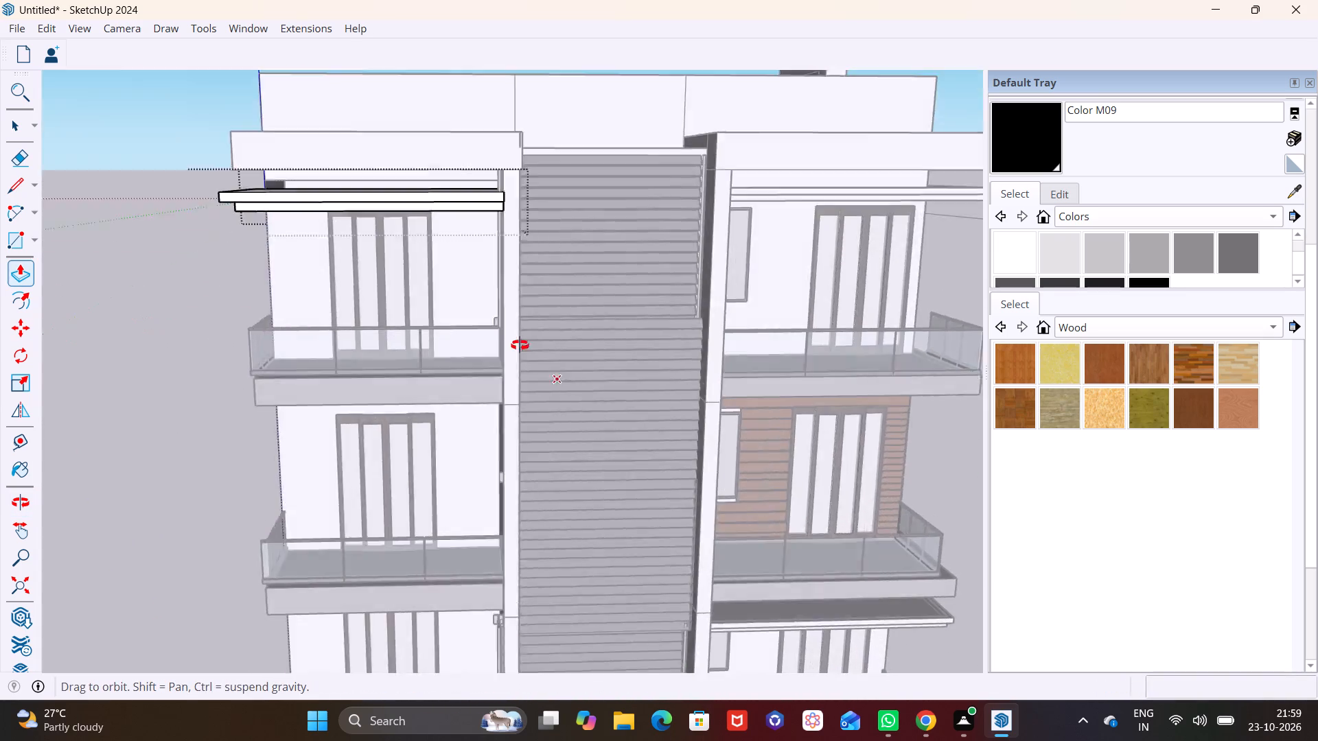
middle_drag(520, 345, 492, 320)
key(space)
click(185, 285)
Copy the finished stepped canopy straight down about 22' 9 11/16", above the third balcony from the top.
scroll(258, 279, down, 2)
click(339, 183)
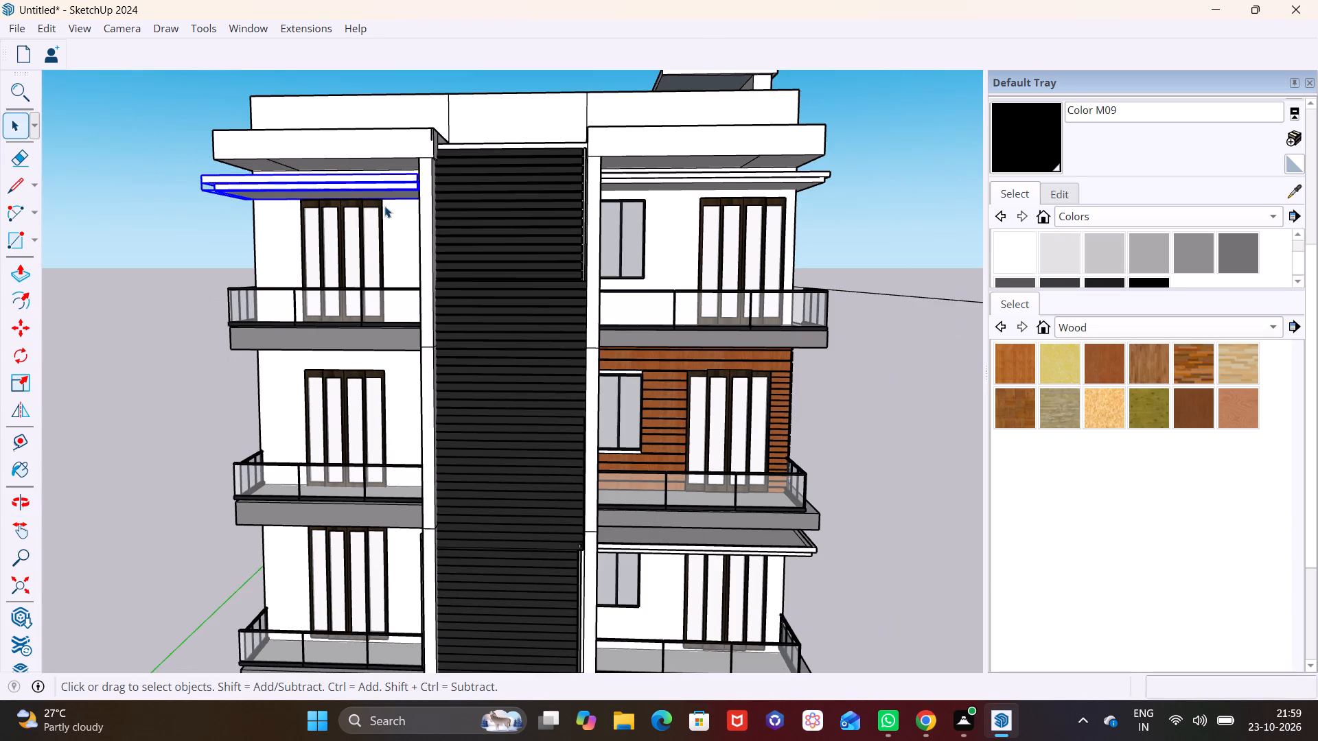
middle_drag(389, 207, 716, 255)
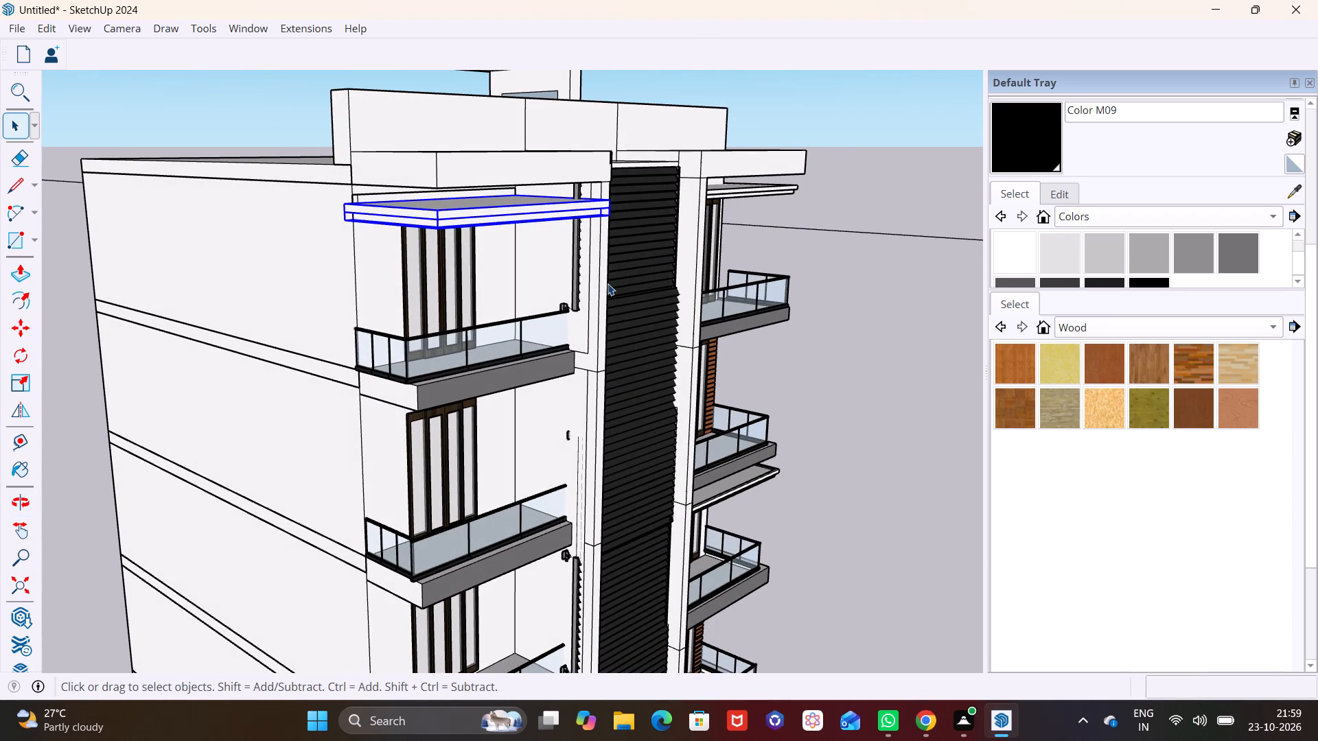
key(m)
click(513, 198)
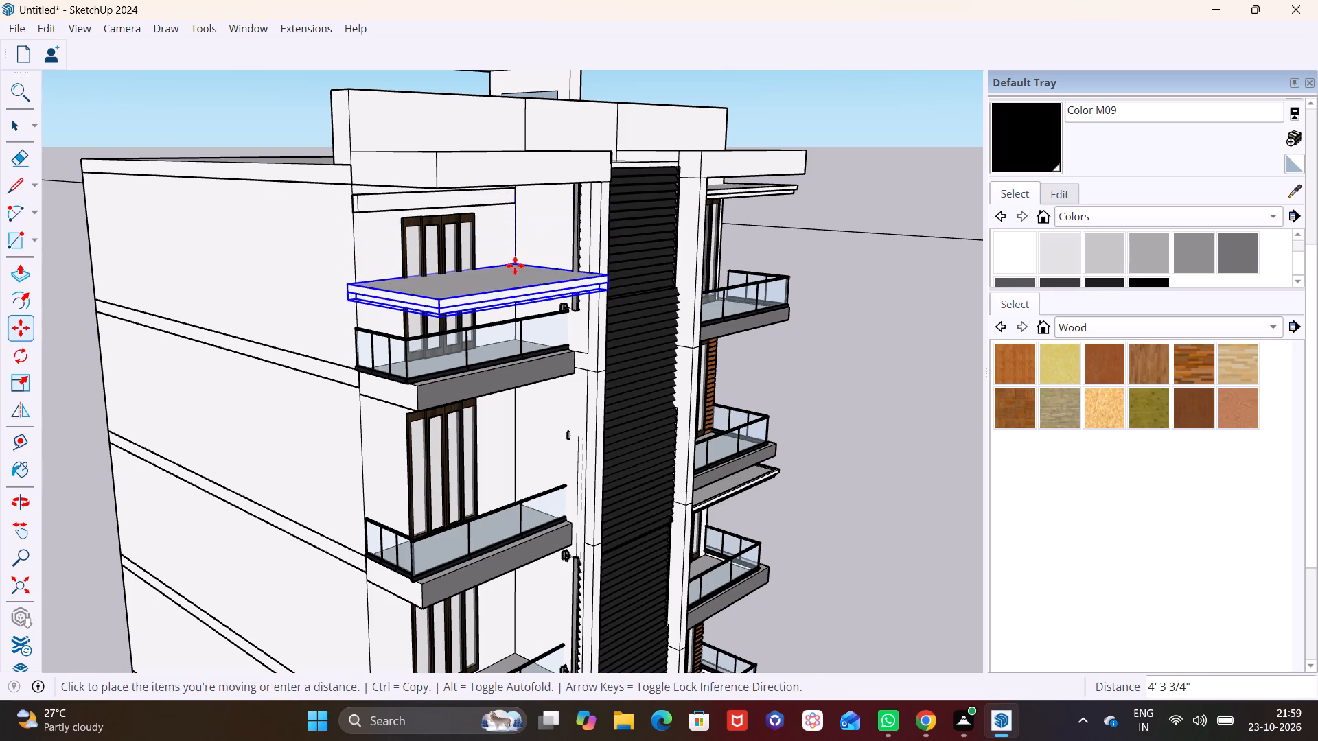
shift+middle_drag(522, 432, 456, 231)
middle_drag(479, 381, 480, 313)
shift+scroll(479, 344, up, 1)
scroll(460, 327, up, 6)
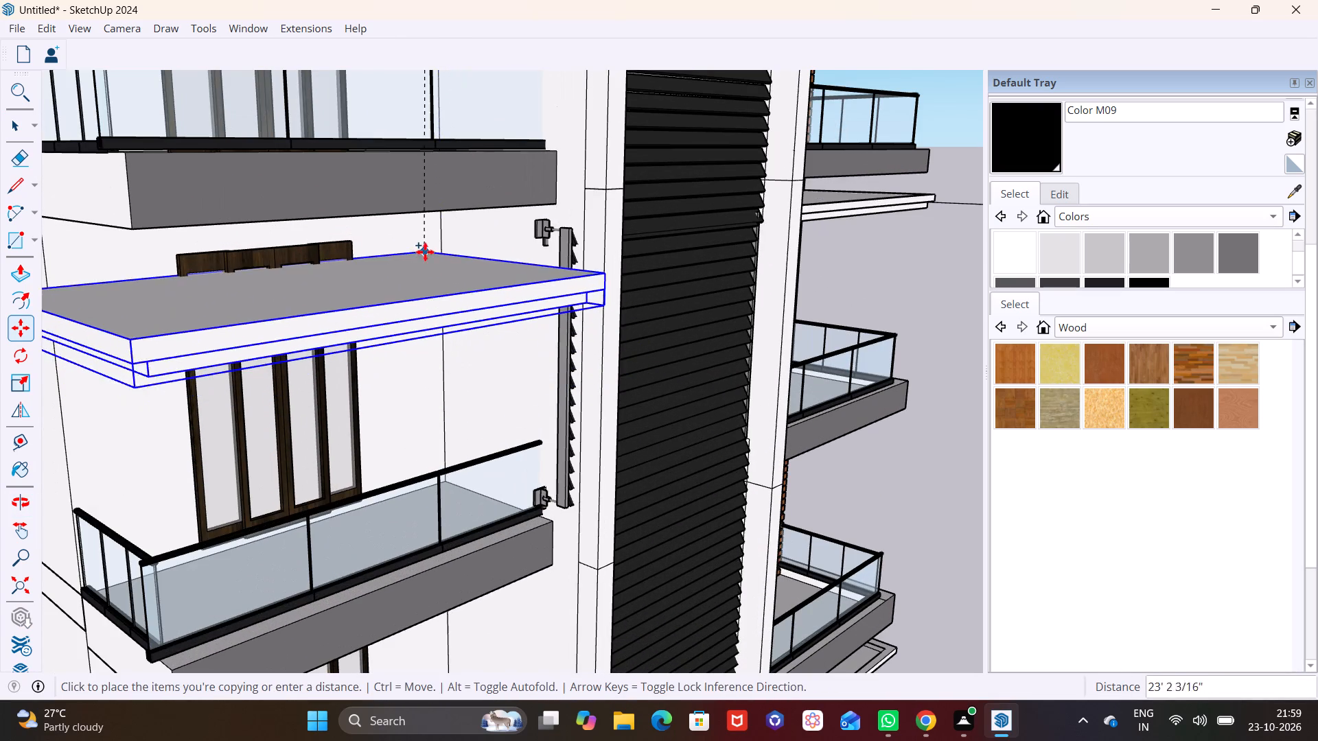
click(439, 240)
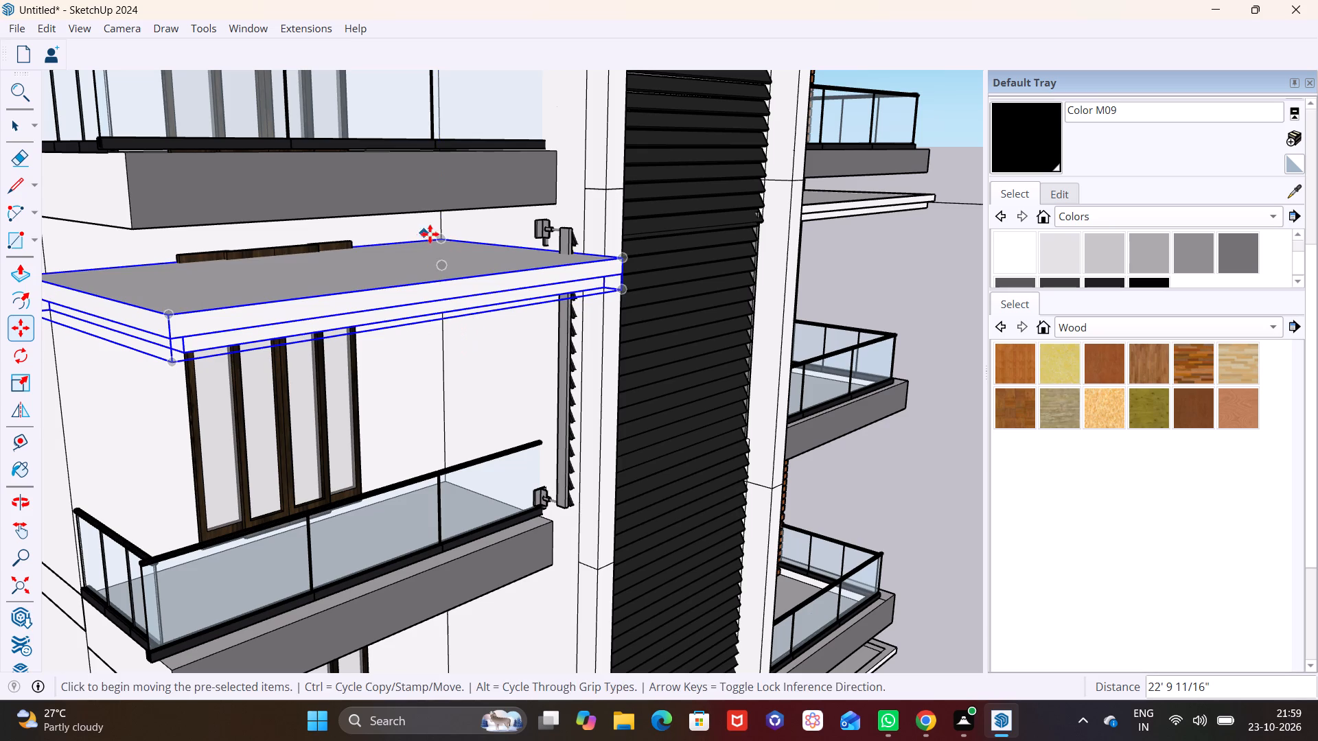
Copy the canopy down another two floors, placing it above the lowest balcony.
click(446, 241)
shift+middle_drag(446, 429, 514, 169)
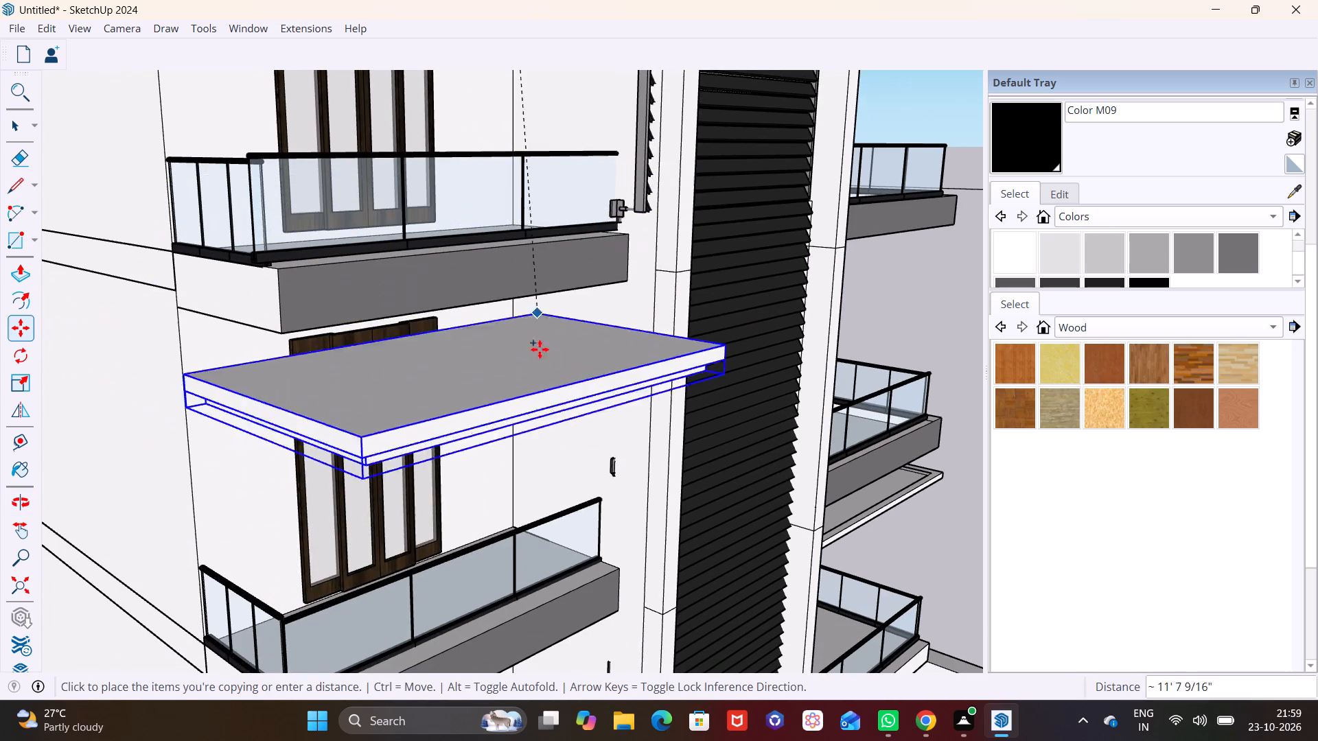
middle_drag(531, 387, 548, 242)
shift+middle_drag(571, 496, 540, 289)
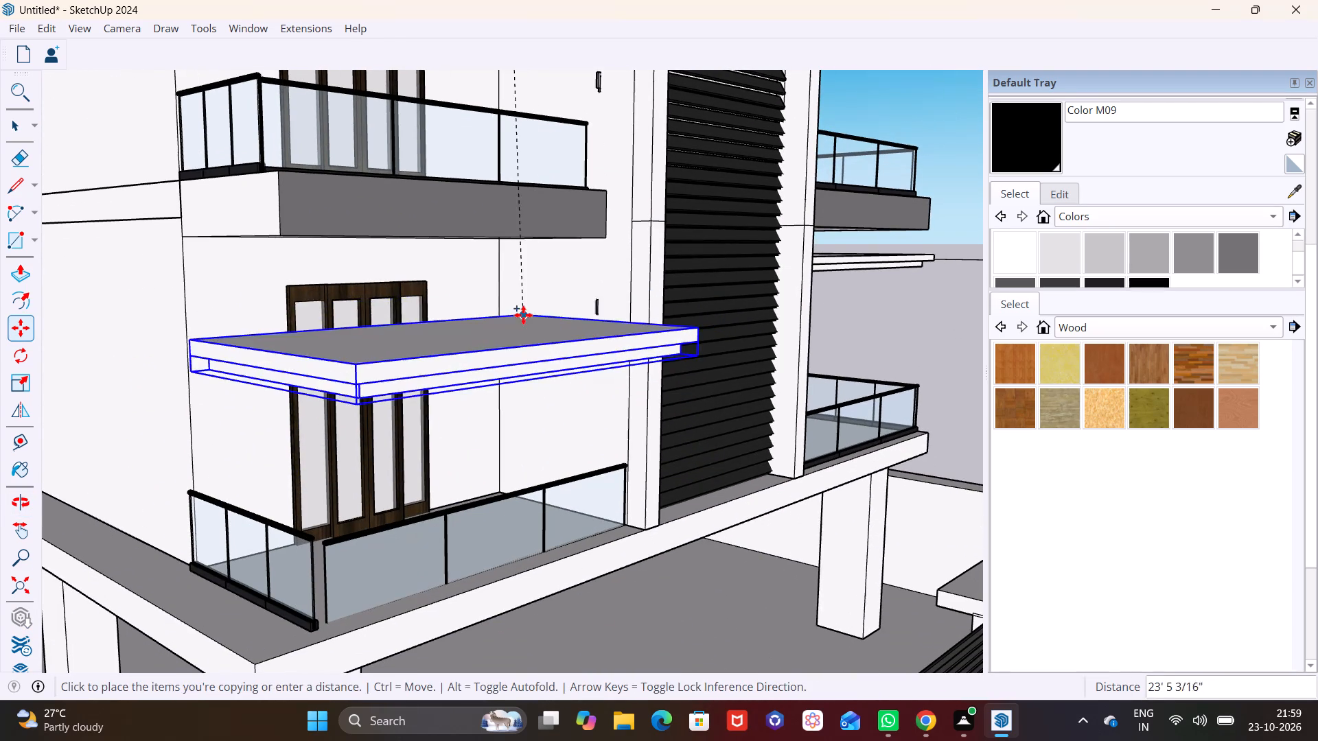
click(493, 277)
Move the lowest canopy copy by its rear corner onto the outer vertical edge of the building wall.
middle_drag(498, 344, 699, 338)
scroll(518, 342, up, 1)
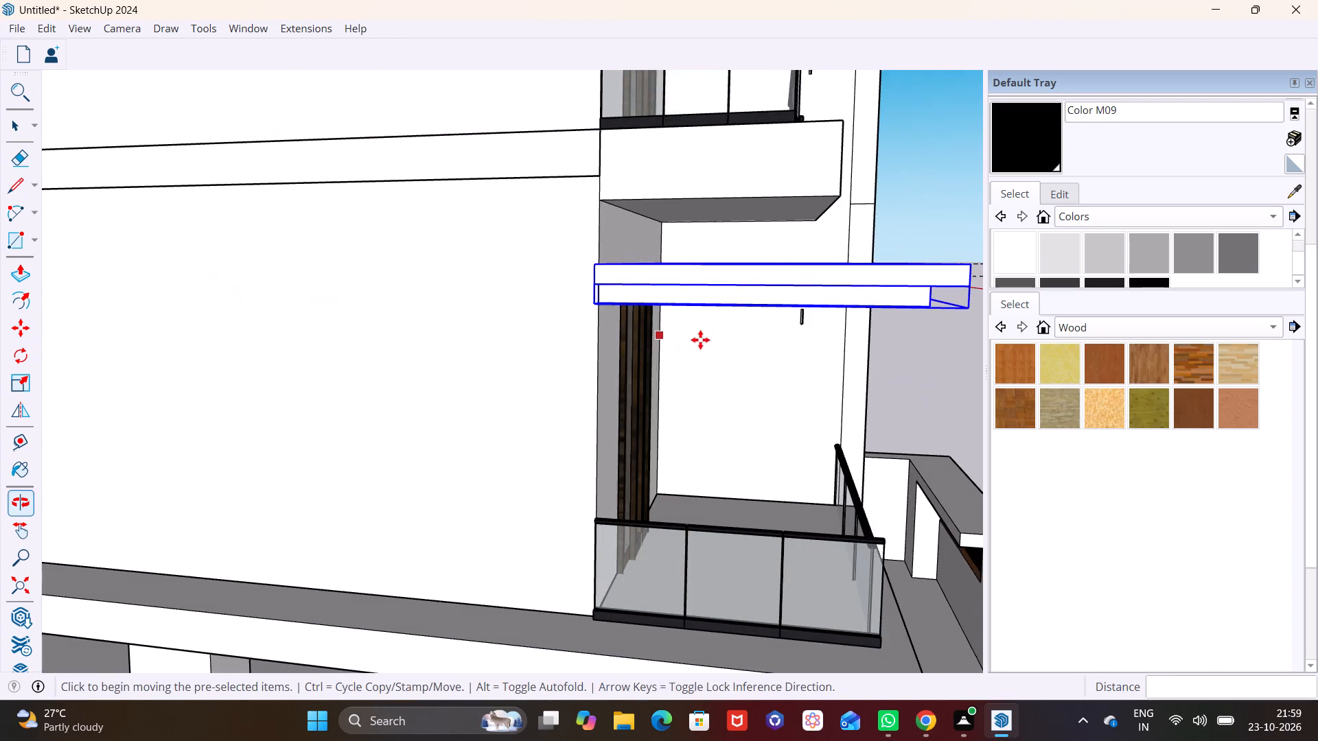
middle_drag(607, 309, 453, 436)
scroll(416, 427, up, 5)
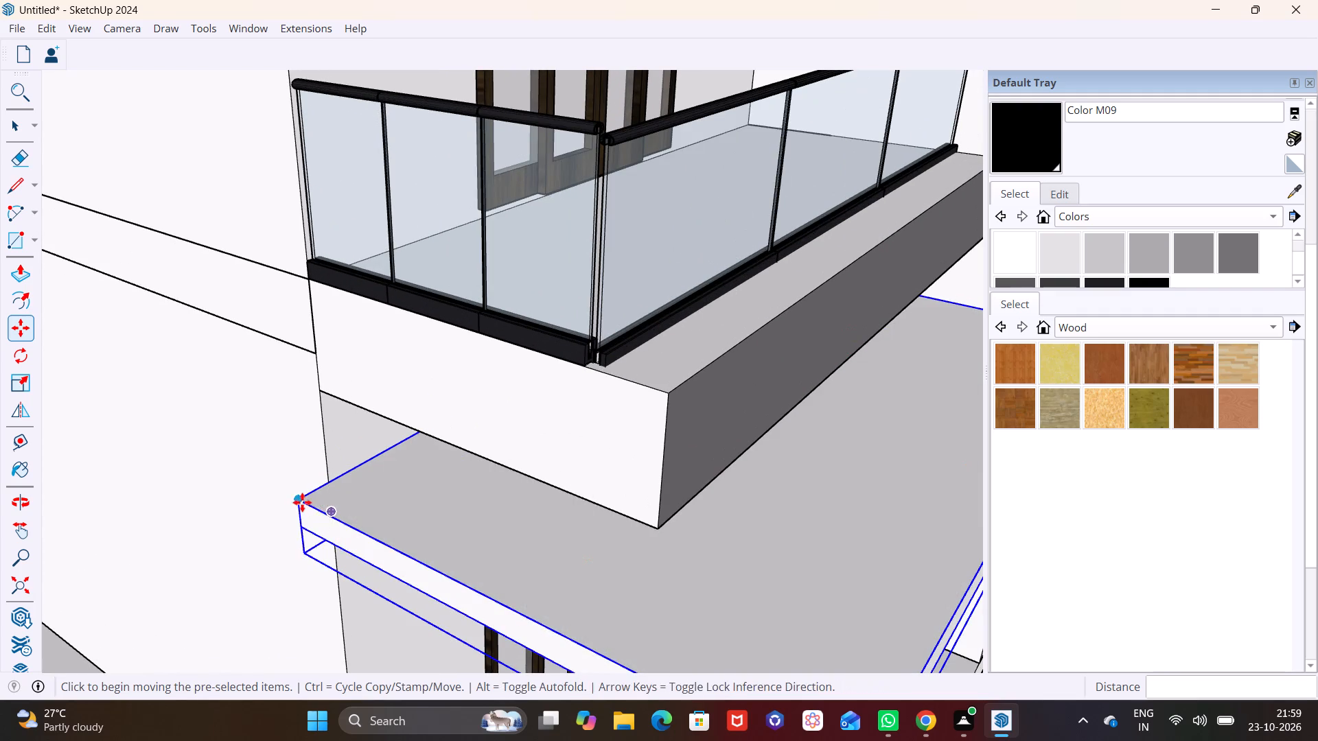
click(303, 501)
click(331, 478)
Move the middle canopy copy by its rear corner onto the outer vertical edge of the building wall.
scroll(431, 465, down, 4)
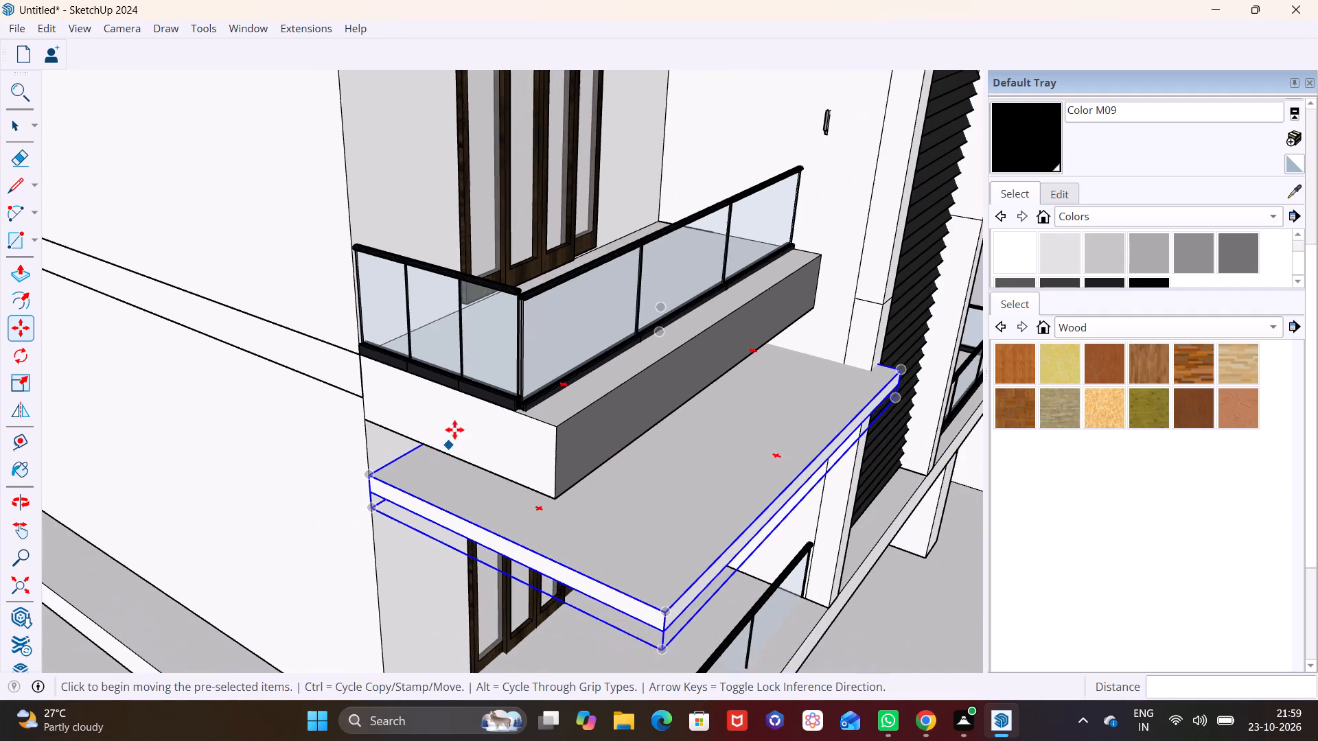
scroll(454, 430, down, 2)
middle_drag(612, 429, 431, 246)
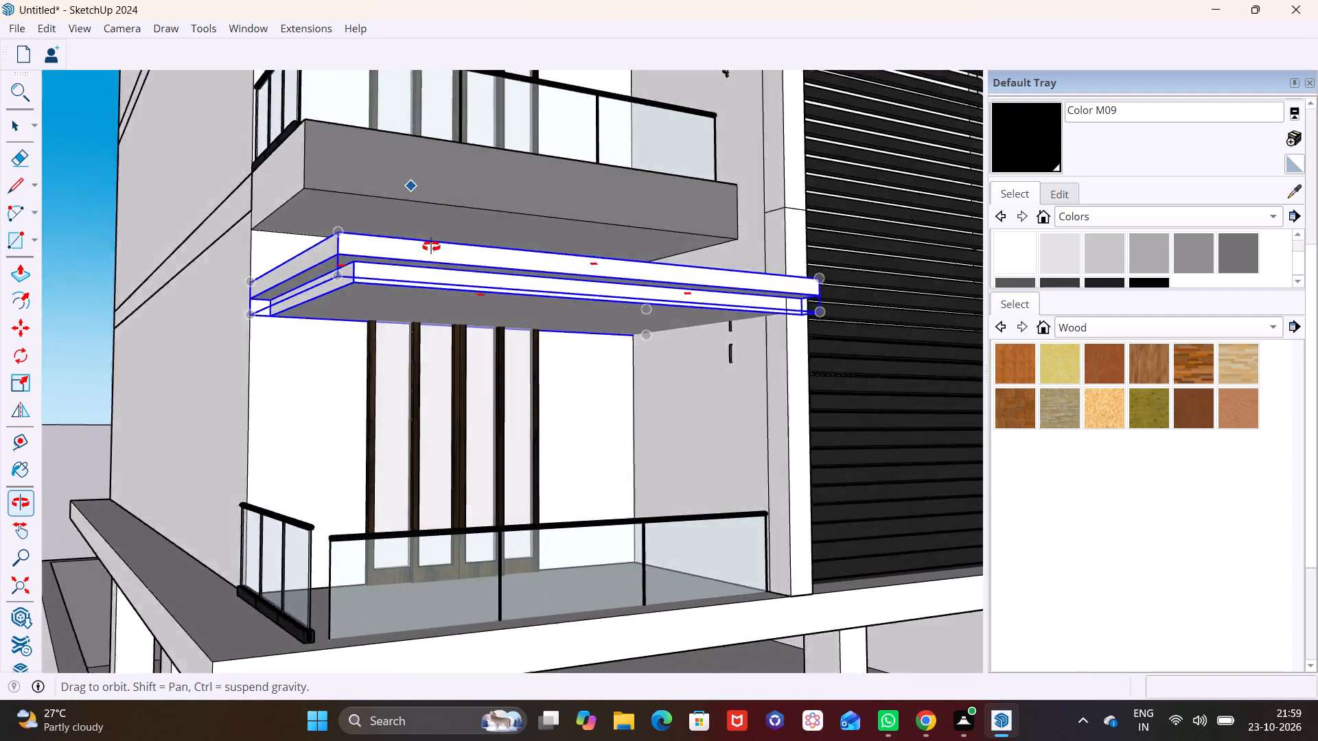
middle_drag(431, 246, 312, 350)
scroll(328, 341, down, 3)
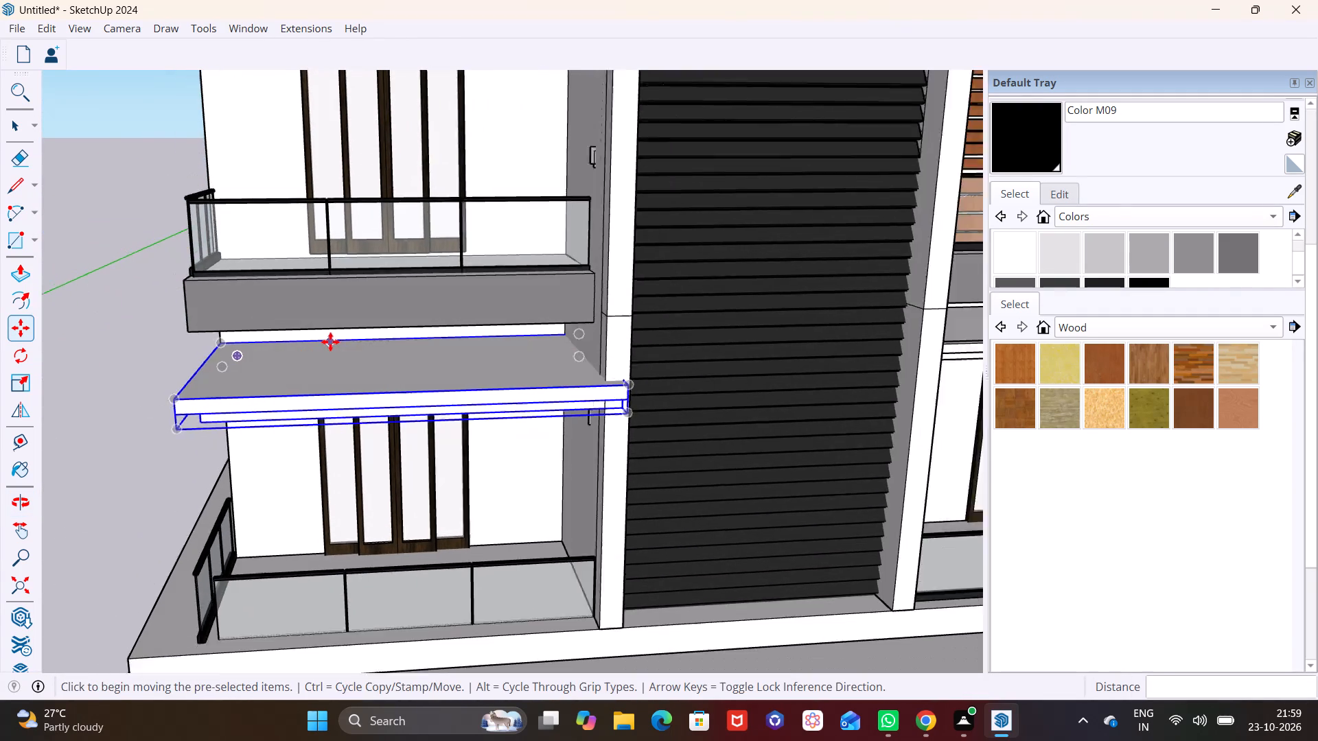
scroll(330, 342, down, 3)
middle_drag(337, 364, 640, 405)
scroll(509, 366, down, 5)
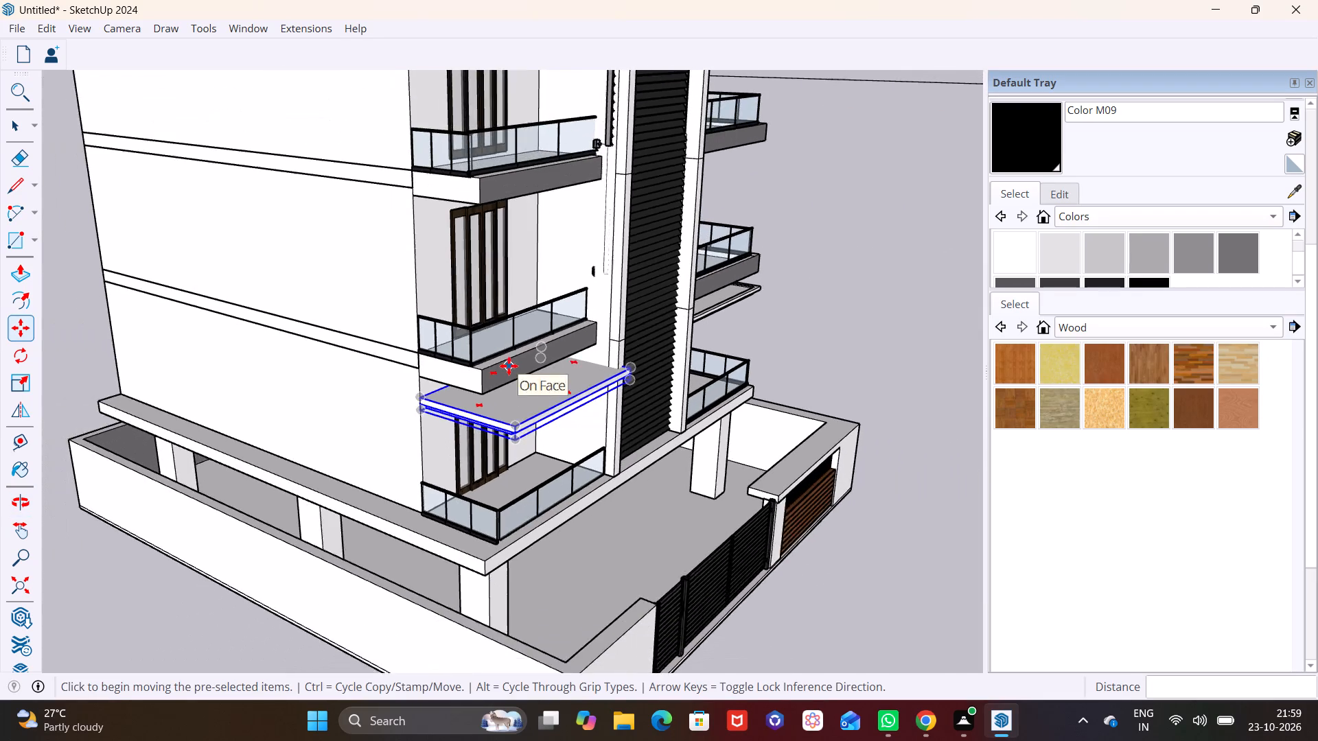
shift+middle_drag(489, 309, 498, 471)
scroll(491, 403, down, 3)
scroll(494, 310, down, 3)
shift+middle_drag(496, 286, 502, 384)
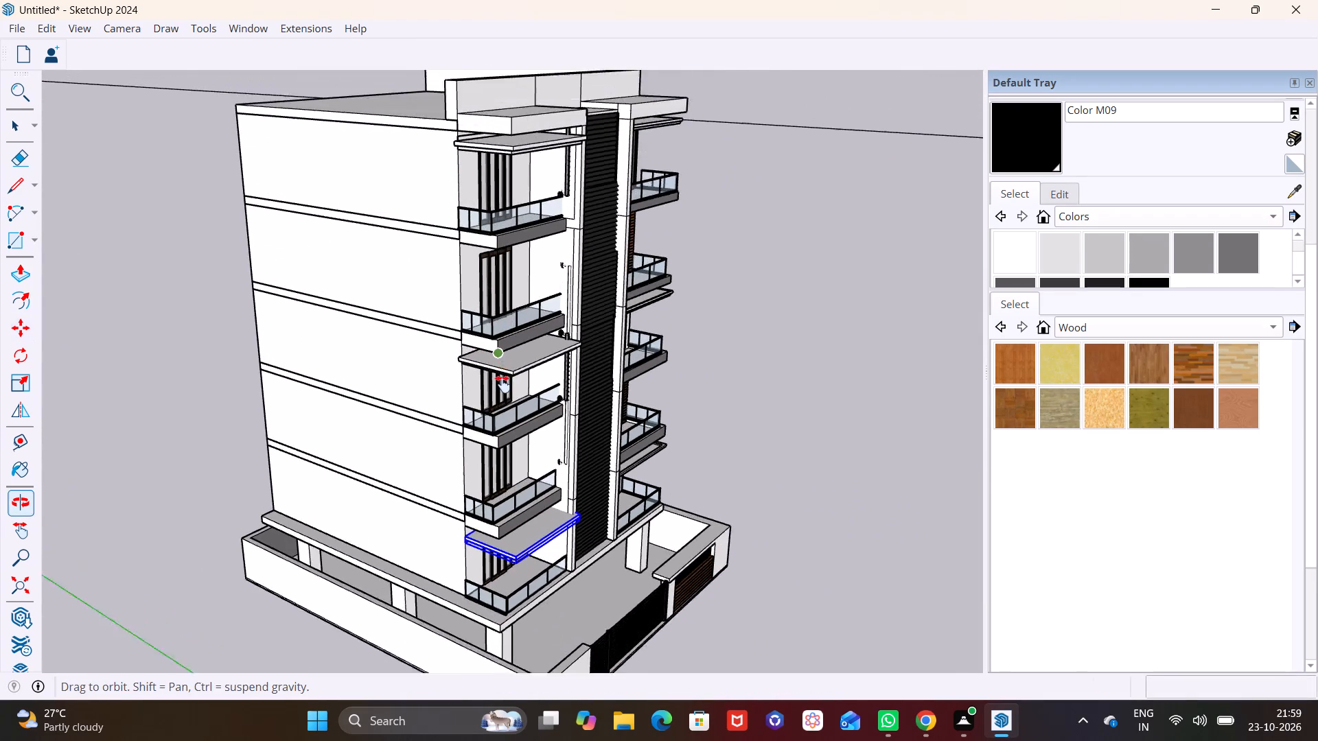
shift+middle_drag(502, 384, 498, 428)
scroll(537, 407, up, 5)
shift+middle_drag(509, 467, 583, 405)
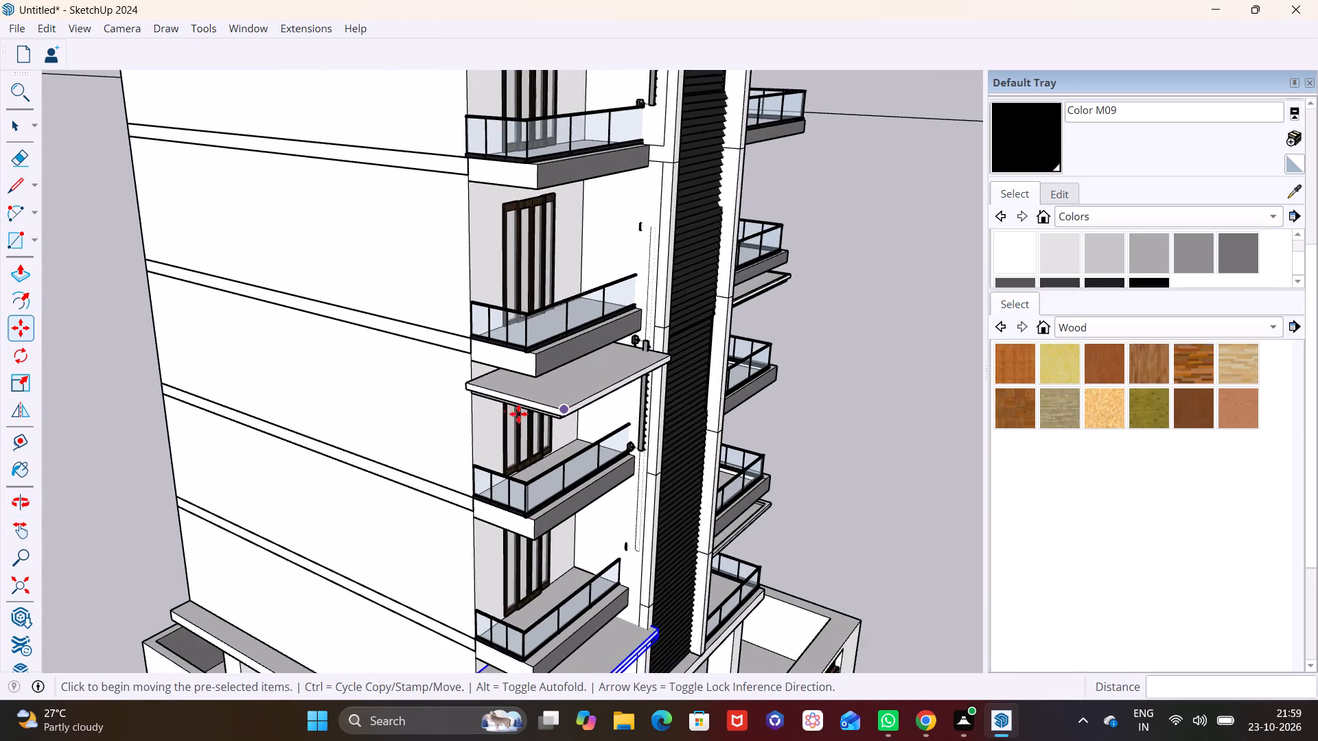
scroll(513, 411, up, 9)
key(space)
click(456, 384)
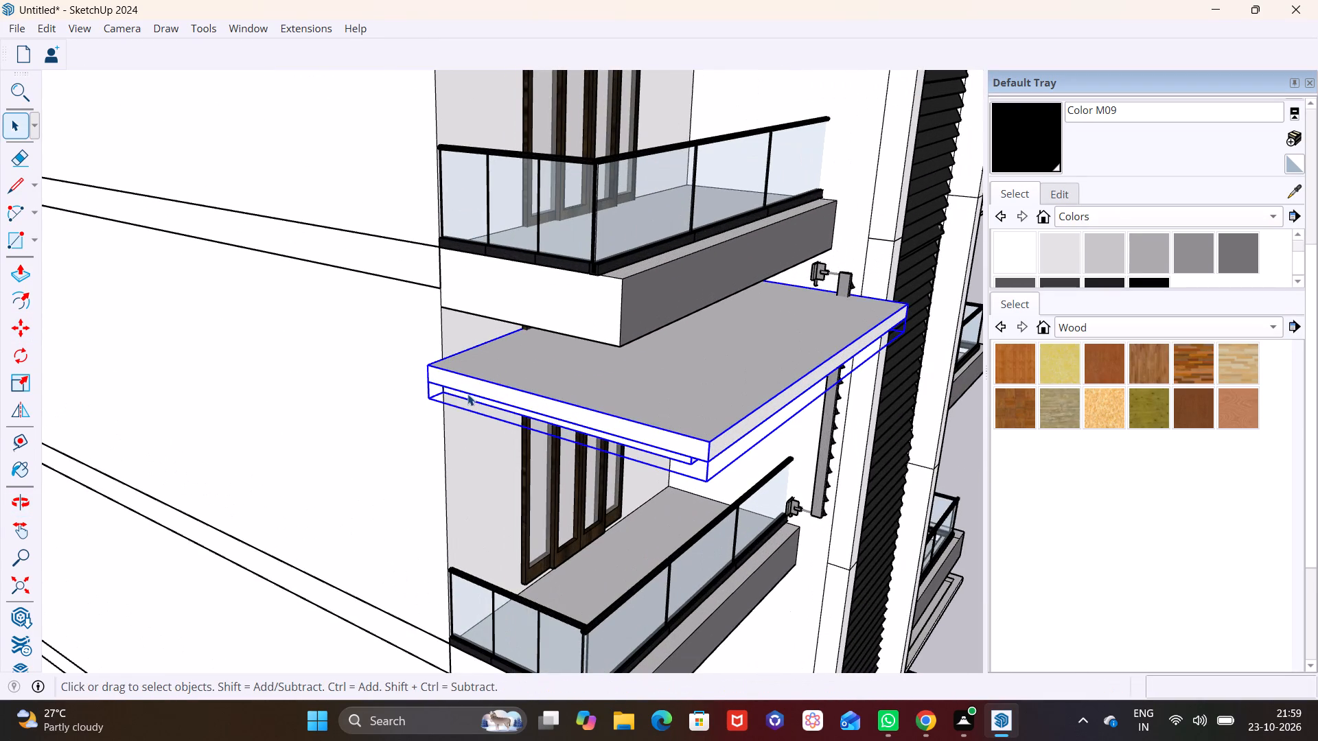
key(m)
click(432, 370)
click(444, 351)
Nudge the middle canopy copy horizontally and set it down near the outer wall edge.
scroll(523, 373, down, 2)
drag(526, 376, 539, 378)
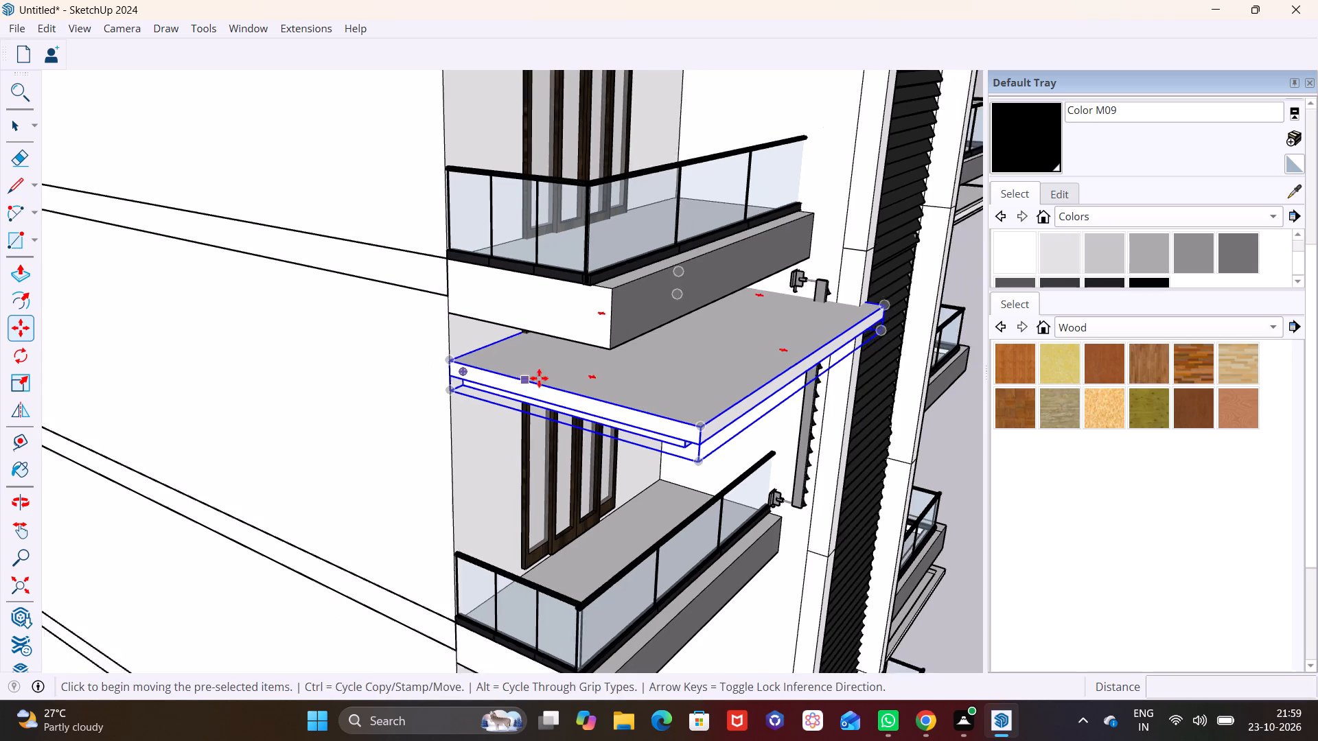
drag(539, 378, 570, 376)
scroll(539, 378, down, 4)
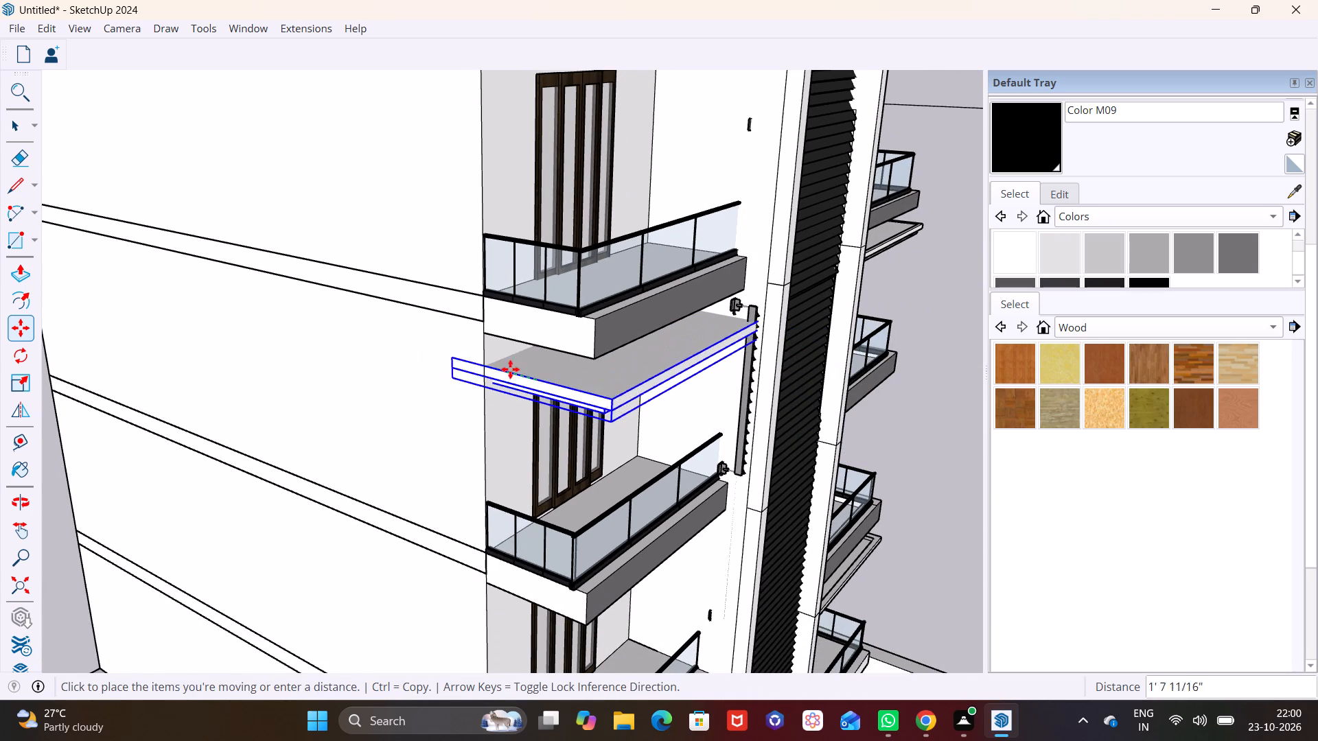
click(534, 374)
Scale the middle canopy copy's depth to about 0.52 along the green axis, pulling its front edge back toward the balcony wall.
scroll(588, 390, down, 4)
middle_drag(613, 400, 414, 228)
scroll(496, 252, down, 3)
middle_drag(408, 262, 292, 404)
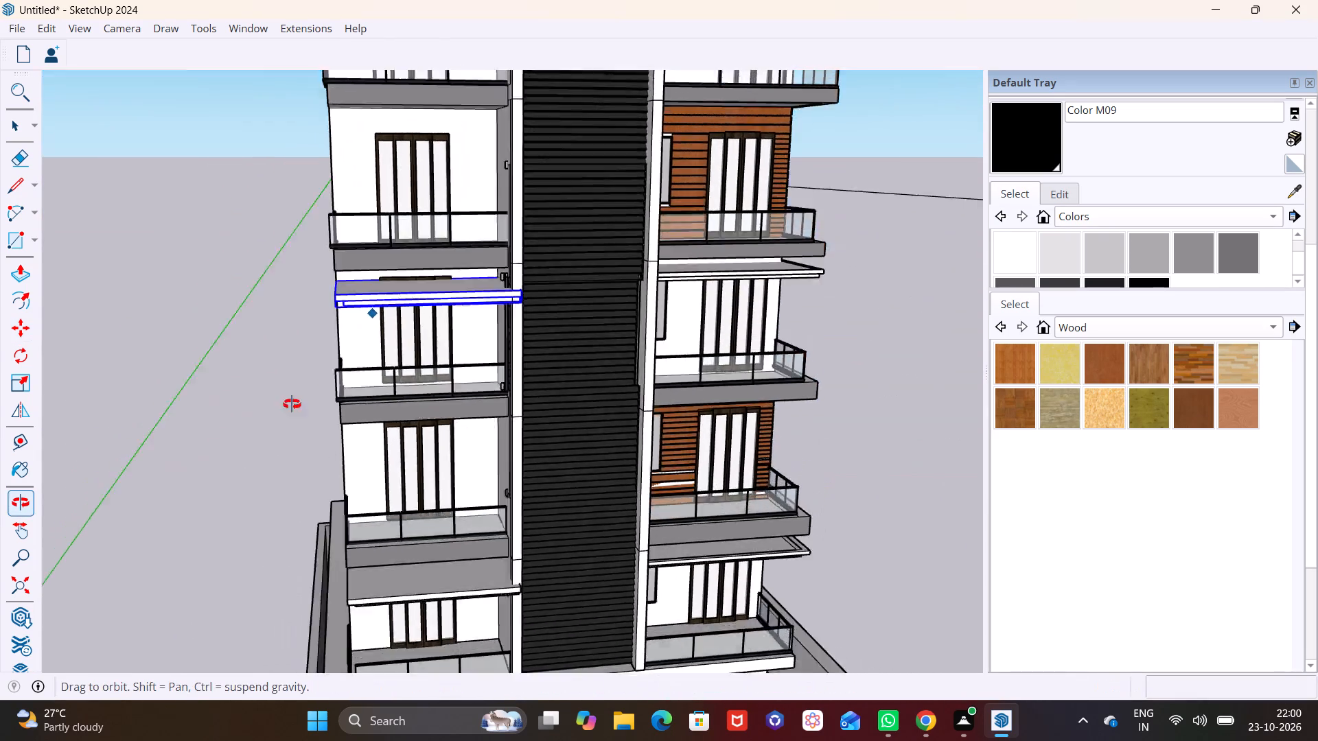
middle_drag(292, 404, 186, 440)
scroll(186, 440, down, 1)
scroll(370, 346, up, 9)
middle_drag(364, 336, 362, 338)
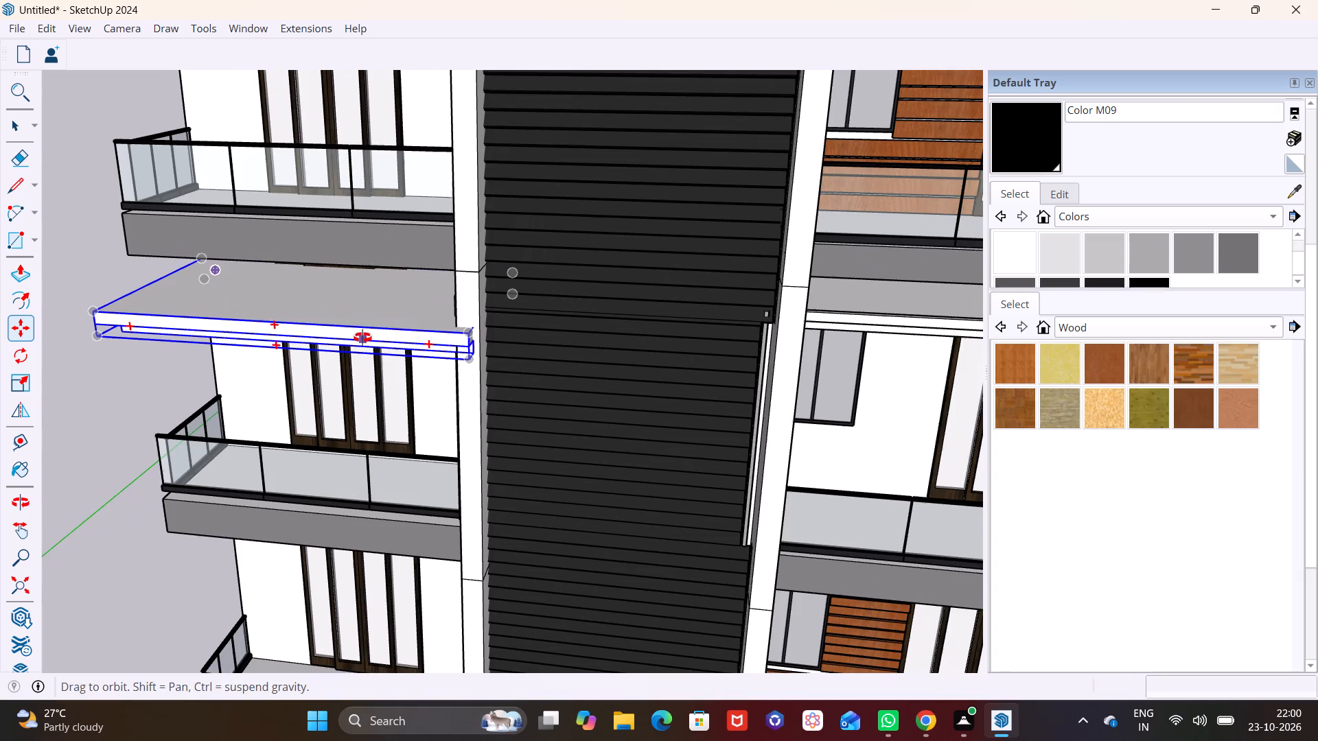
middle_drag(362, 338, 266, 429)
click(15, 384)
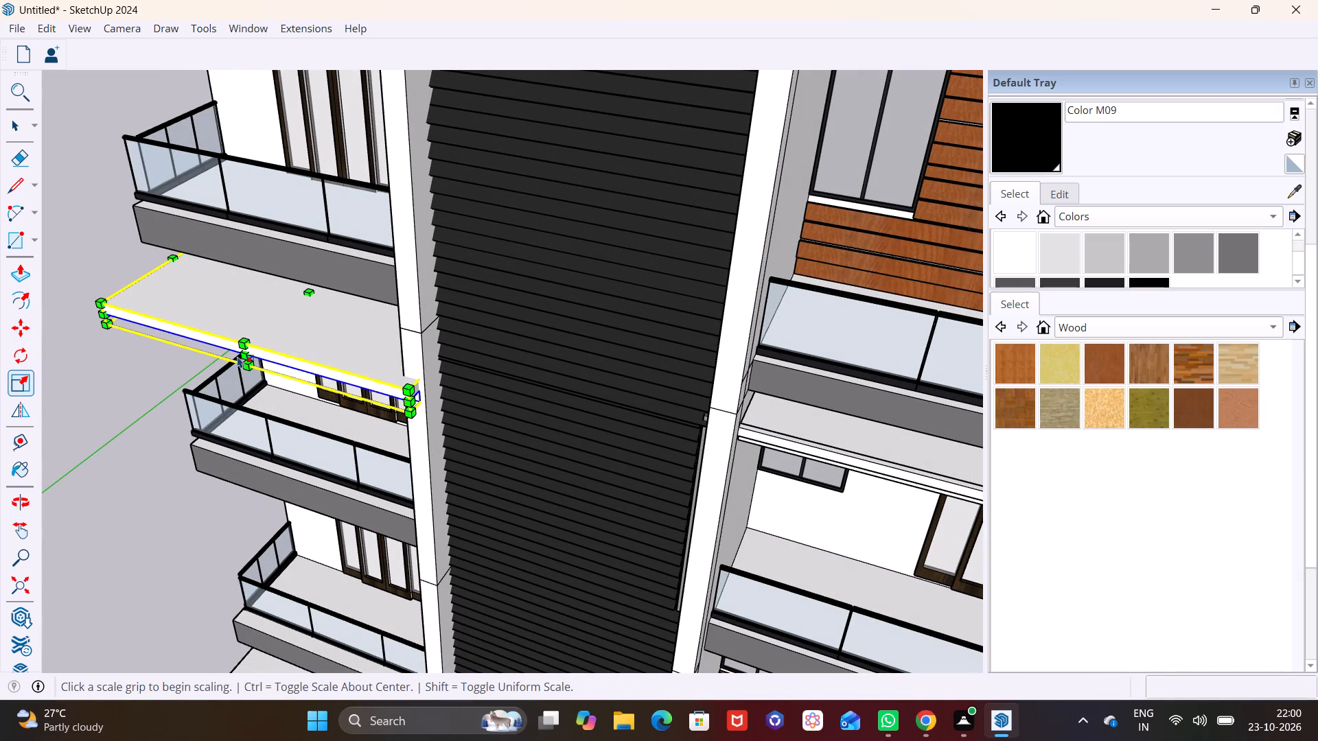
click(243, 355)
click(305, 302)
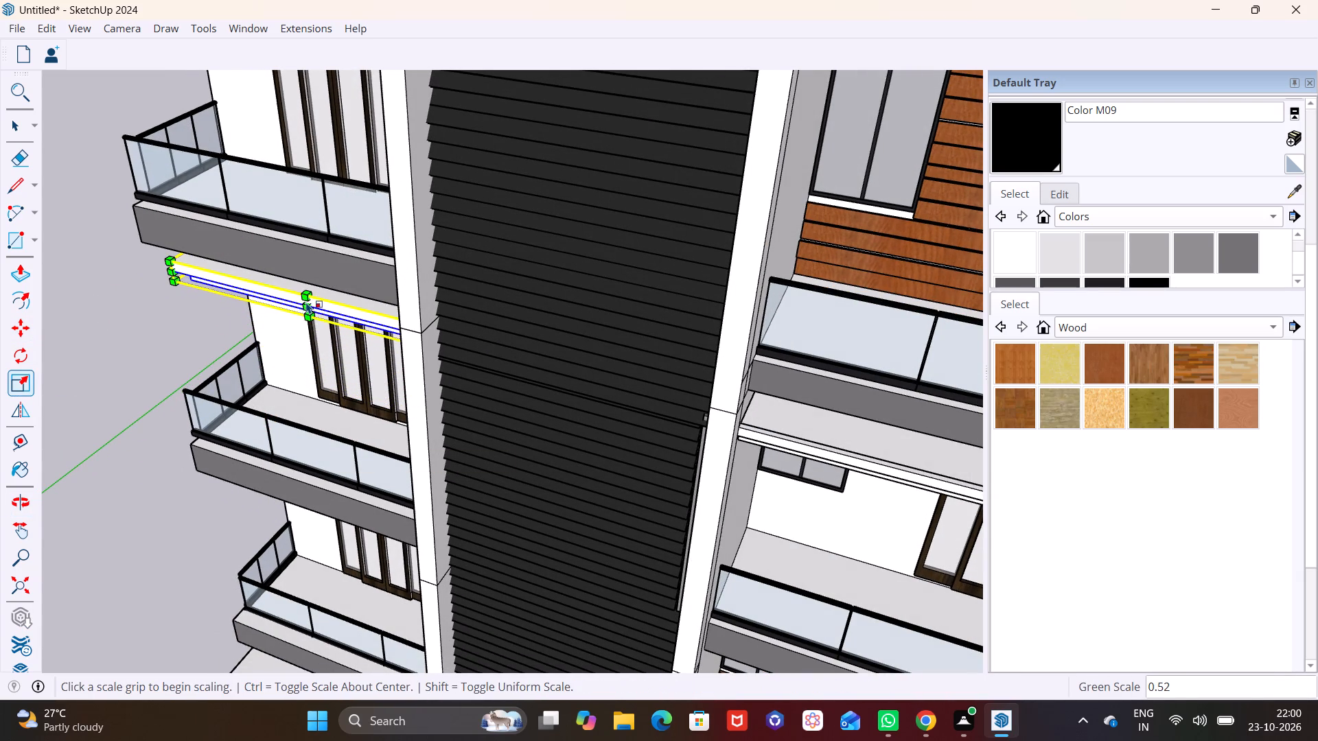
Scale down the depth of the top-floor canopy under the roof slab by its front face along the green axis.
scroll(312, 309, down, 6)
middle_drag(303, 193, 340, 408)
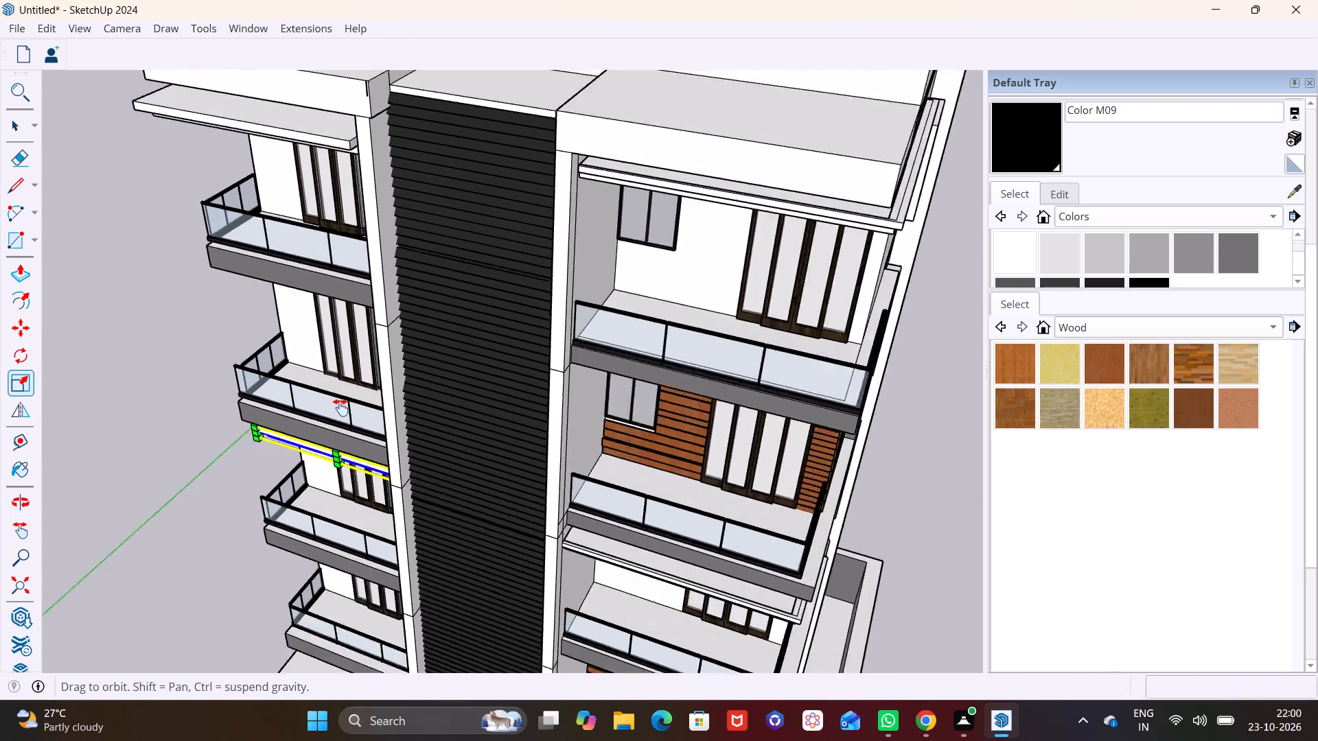
middle_drag(340, 408, 344, 517)
scroll(275, 357, up, 4)
key(space)
click(283, 354)
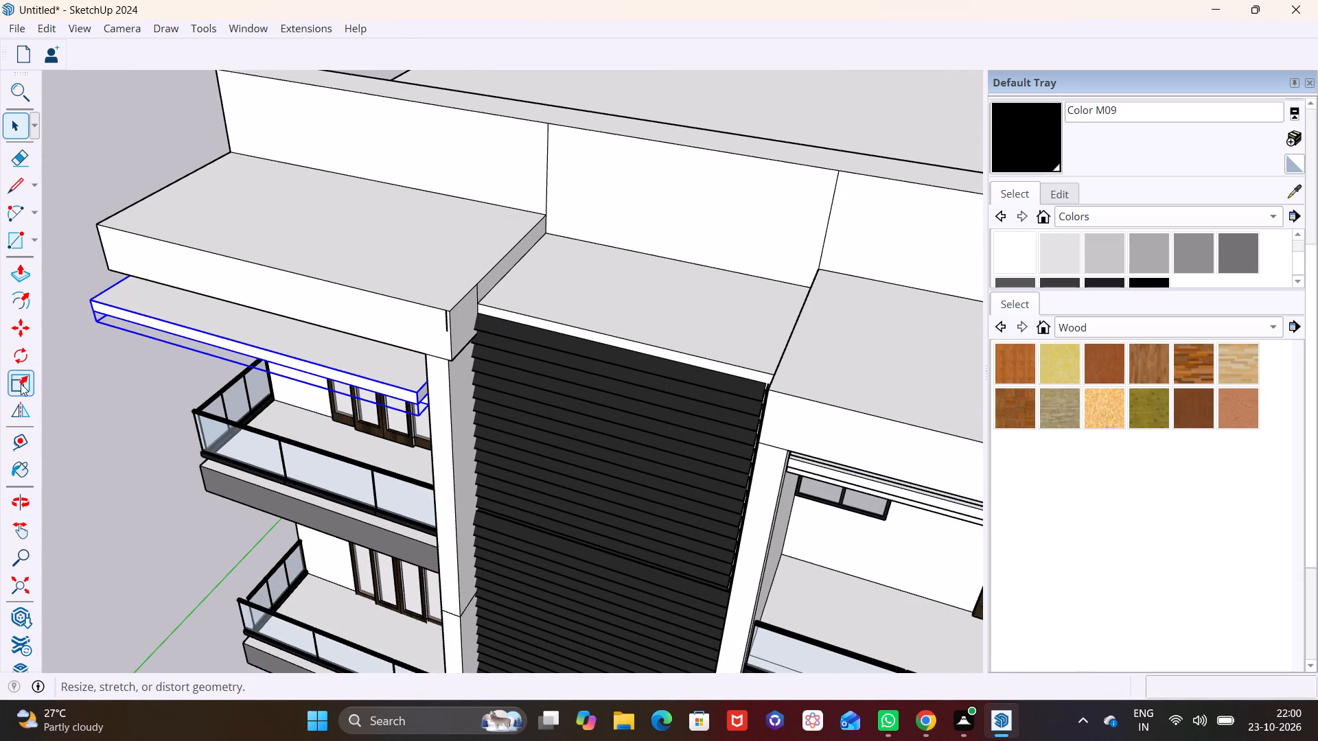
click(19, 386)
click(241, 353)
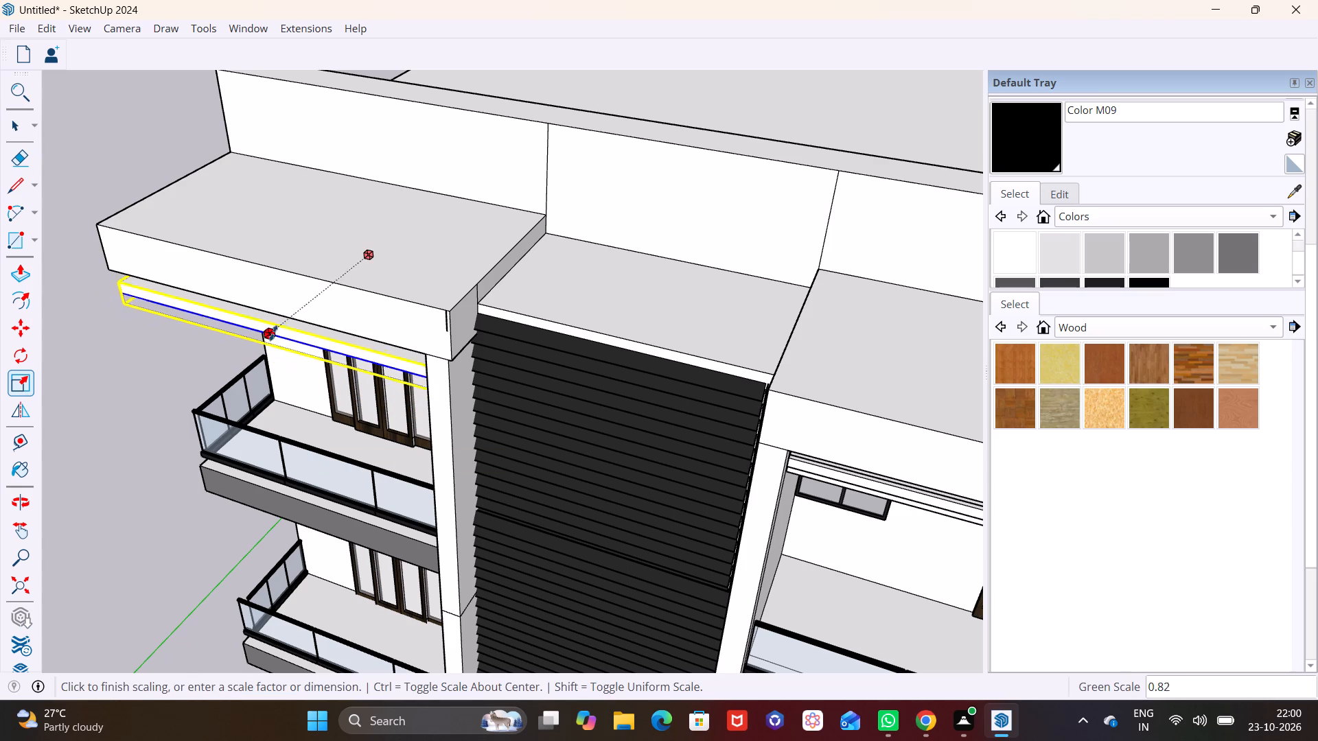
click(280, 328)
Scale down the depth of the lowest canopy copy along the green axis so its front sits beneath the balcony slab above.
scroll(312, 394, down, 3)
shift+middle_drag(364, 478, 473, 241)
shift+middle_drag(465, 471, 468, 355)
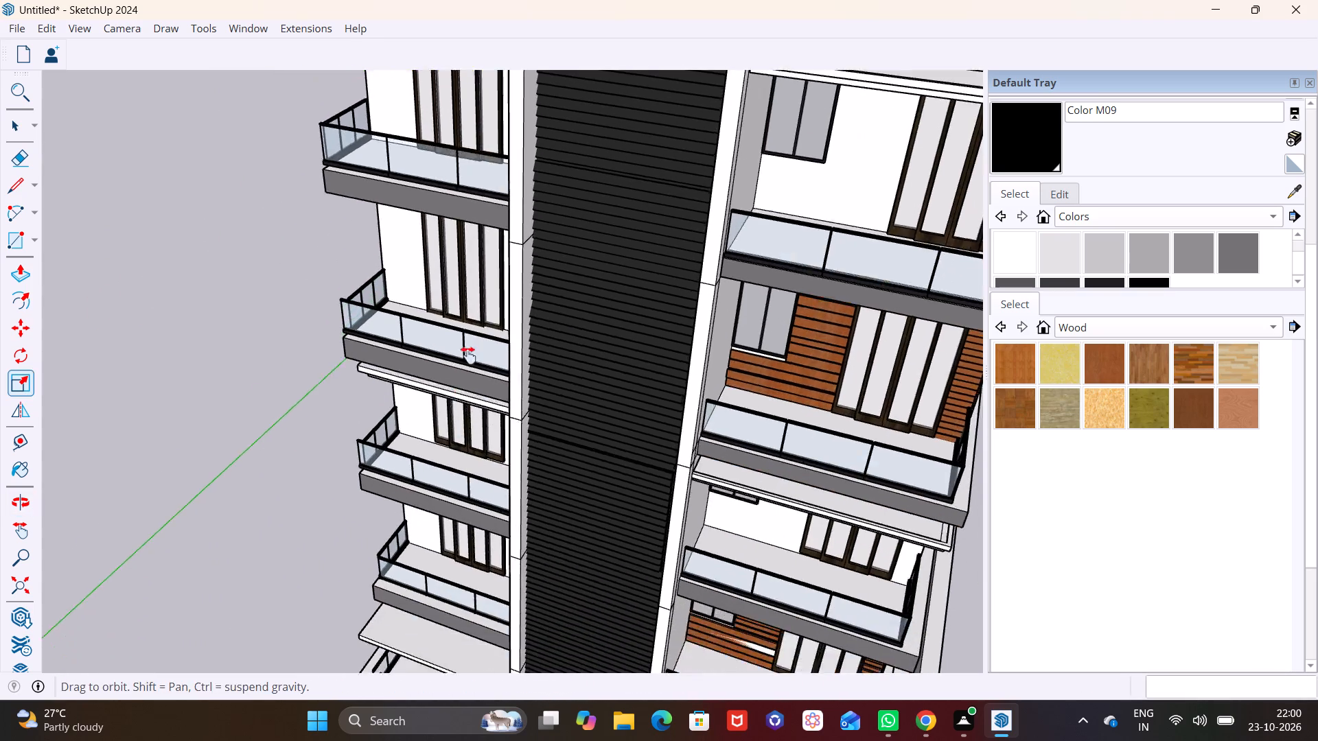
shift+middle_drag(468, 355, 477, 268)
scroll(424, 502, up, 6)
shift+middle_drag(461, 534, 443, 354)
scroll(462, 439, up, 2)
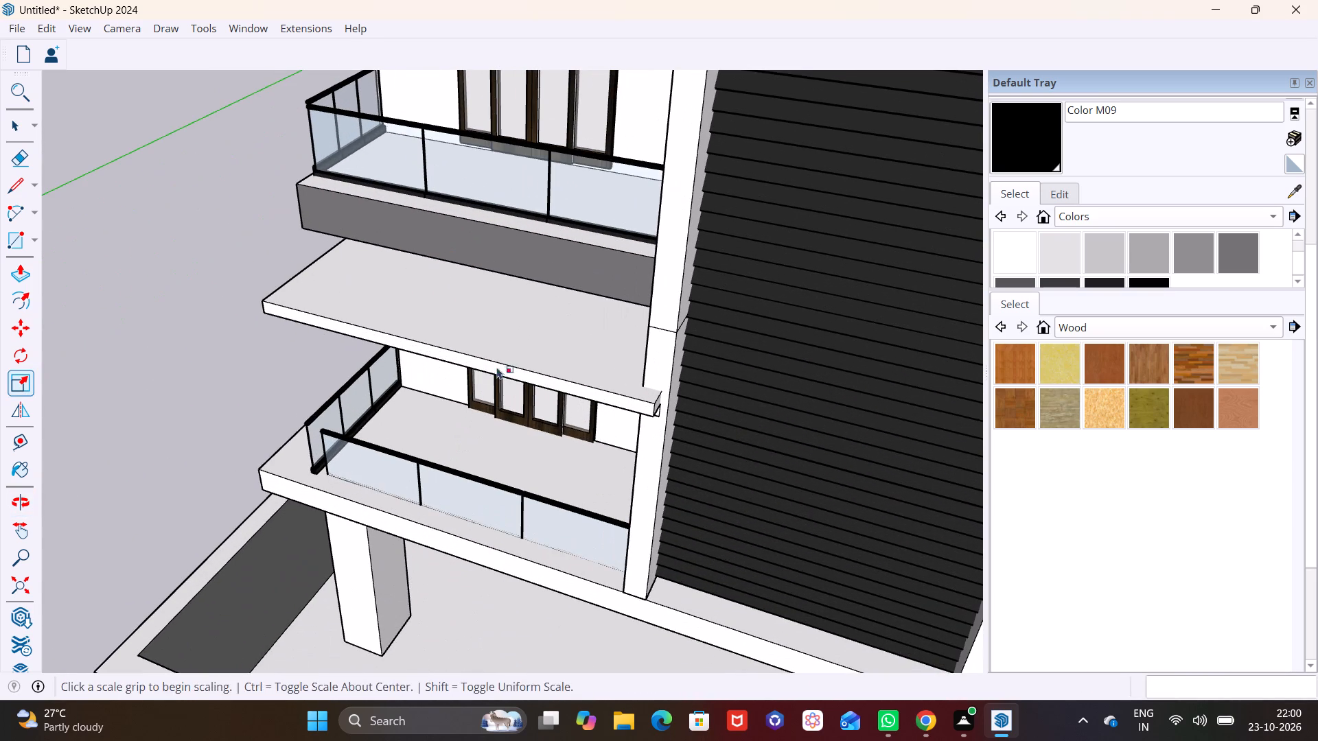
key(space)
click(373, 339)
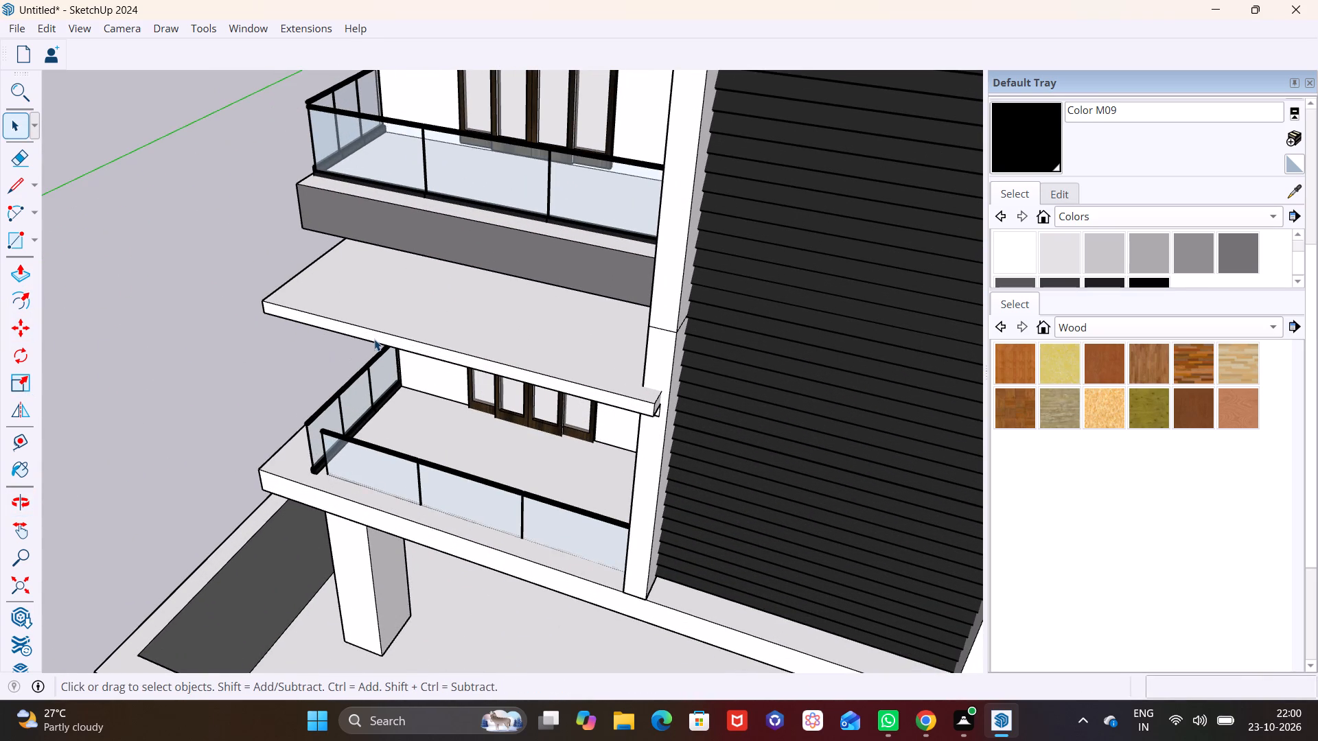
click(21, 377)
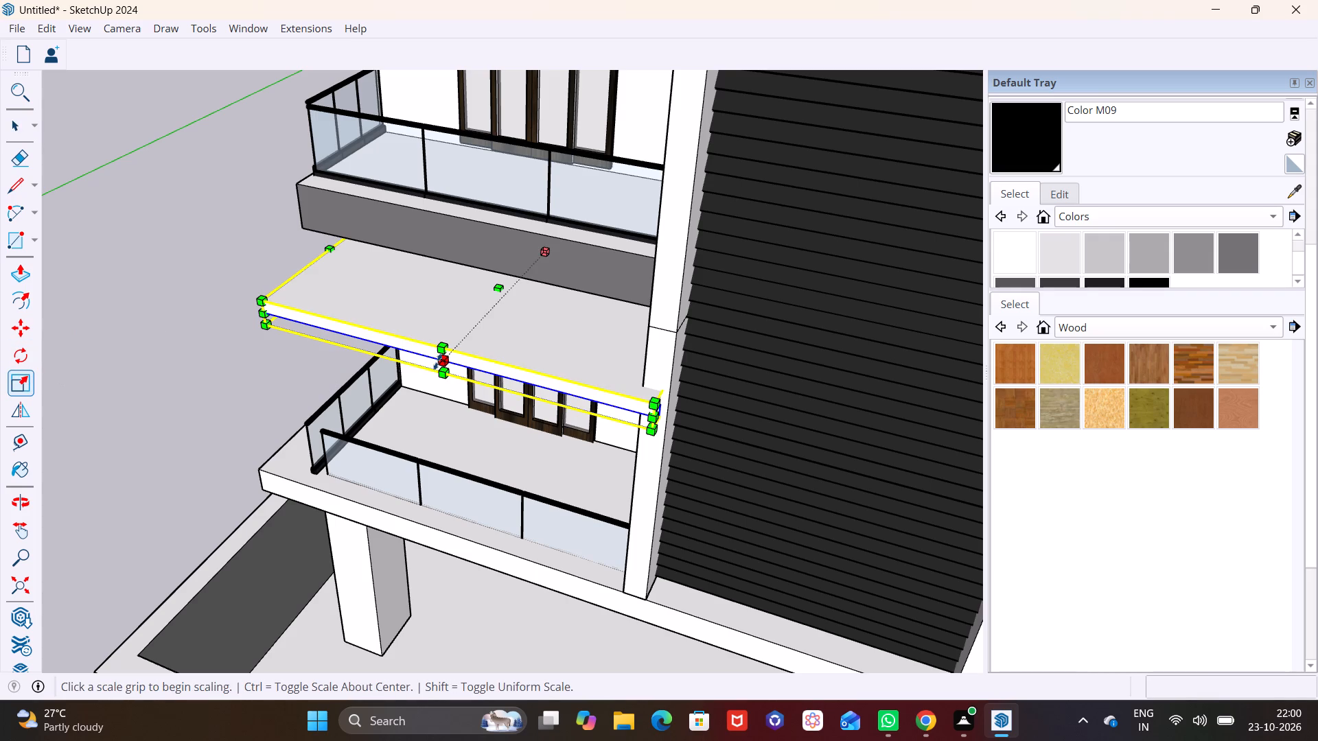
click(437, 362)
click(493, 280)
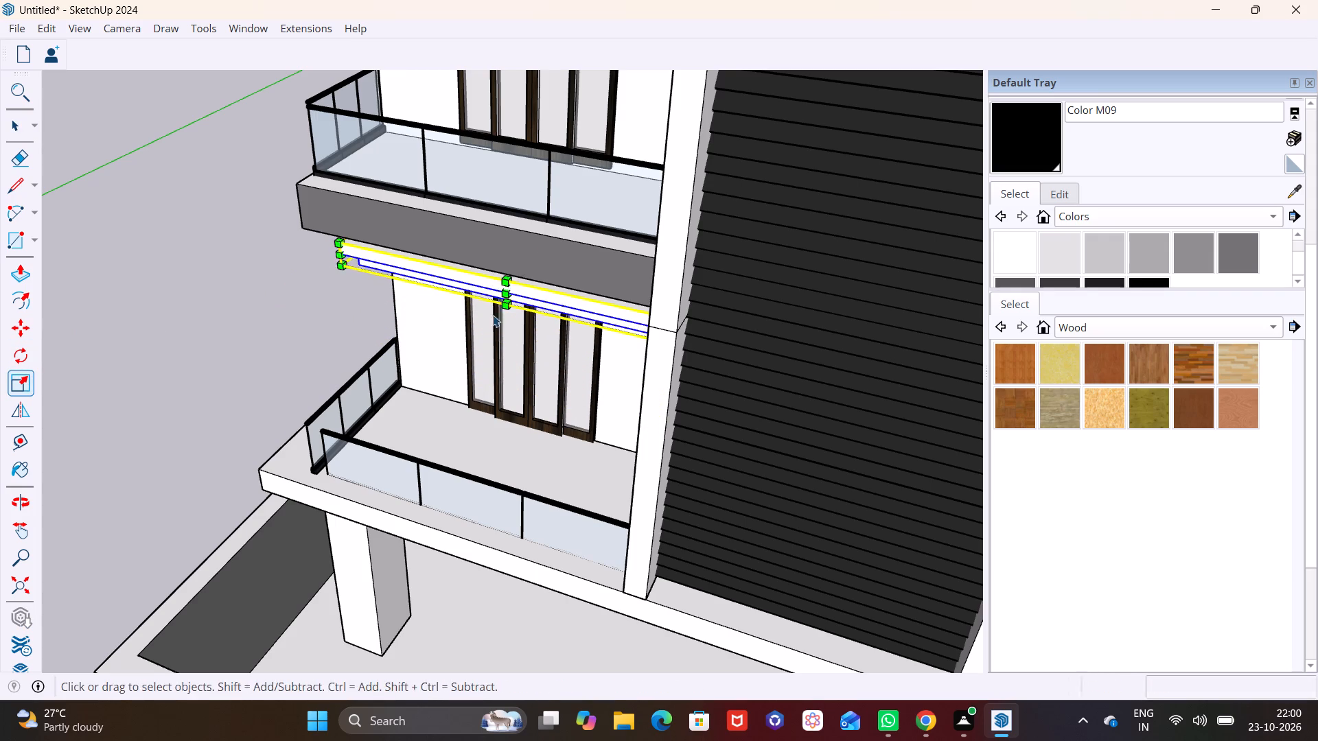
key(space)
Move the lowest canopy copy by its rear corner up the outer wall edge, closer to the balcony slab above.
middle_drag(480, 384, 656, 206)
scroll(480, 384, up, 1)
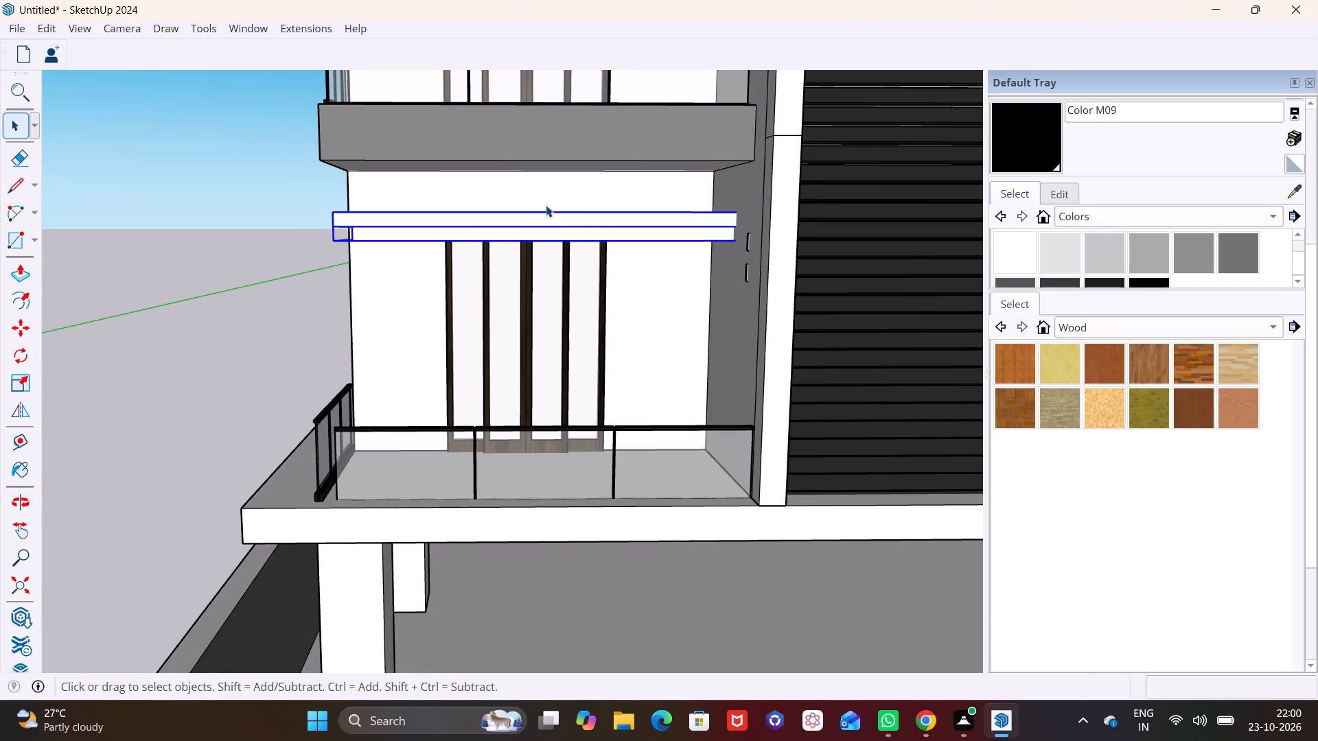
middle_drag(547, 205, 757, 178)
scroll(527, 220, up, 4)
shift+middle_drag(475, 215, 583, 408)
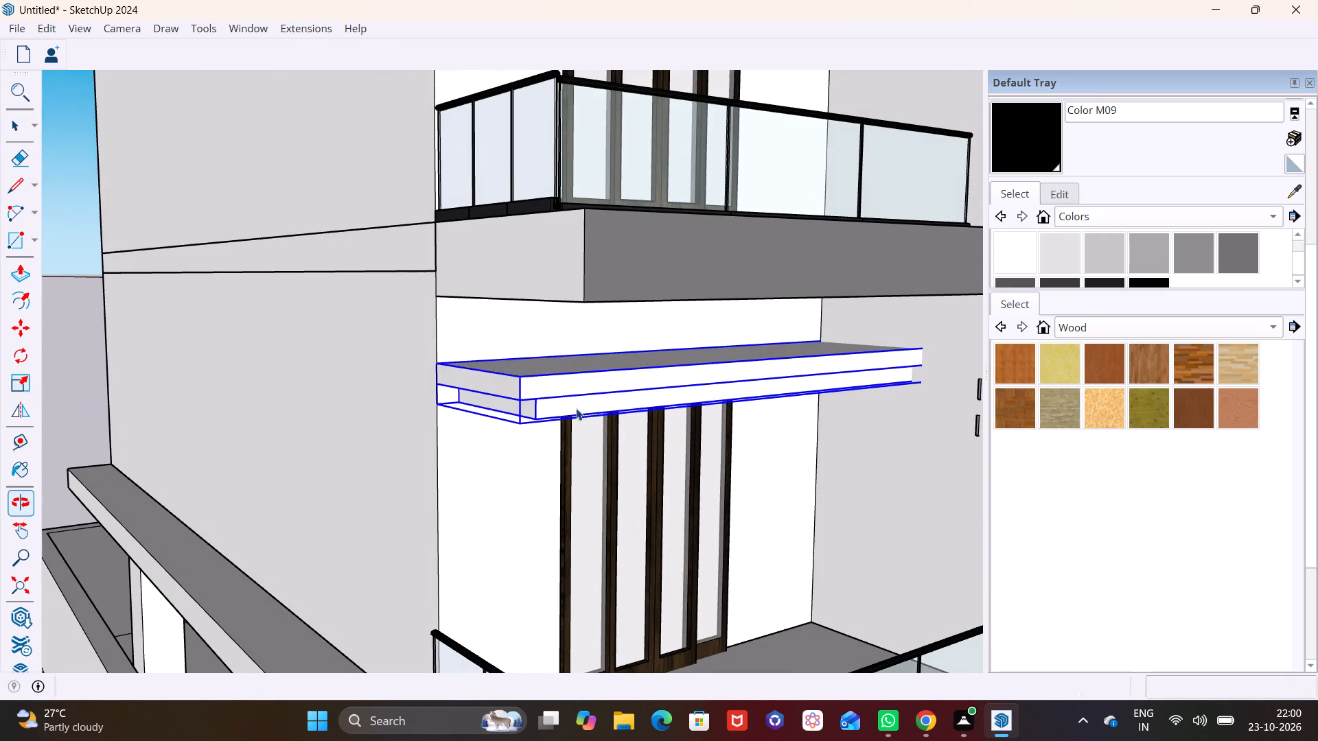
key(m)
click(441, 360)
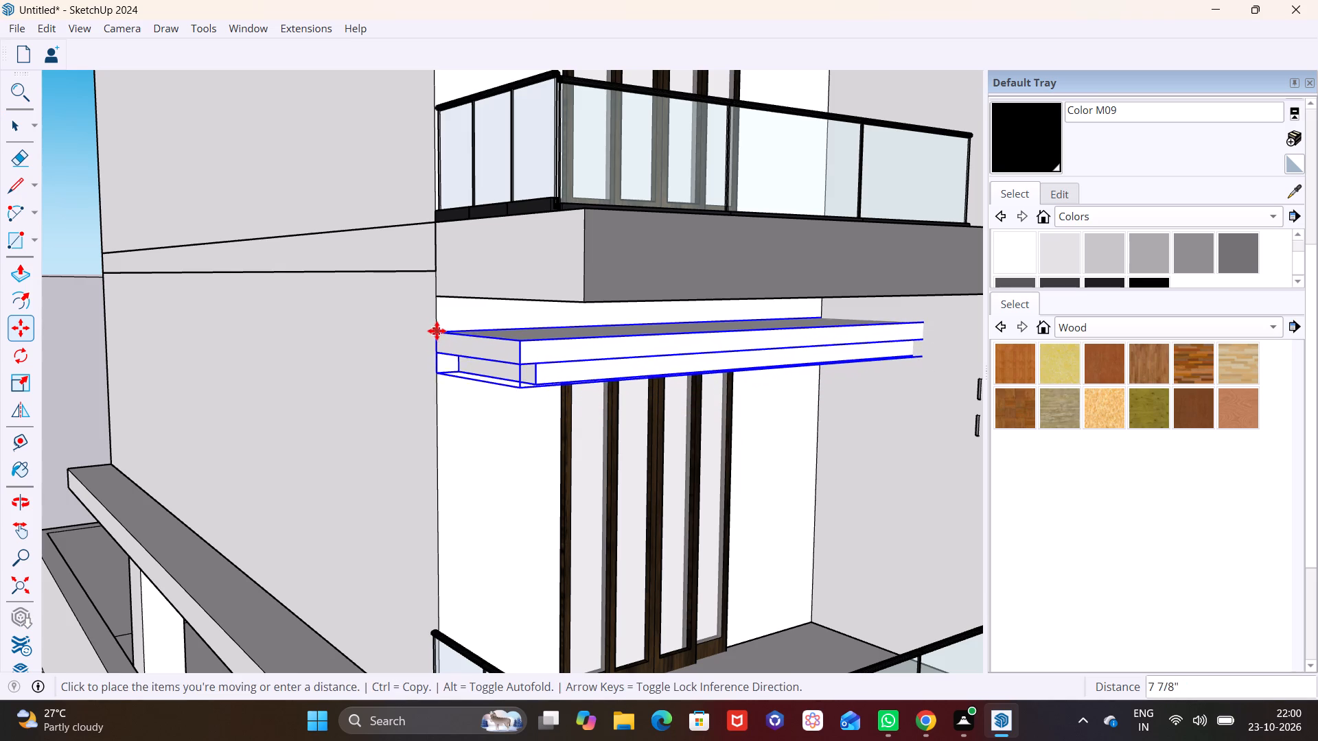
click(436, 323)
key(space)
click(508, 435)
Move the middle canopy copy up about 1' along the outer wall edge, closer to the balcony slab above.
scroll(524, 425, down, 8)
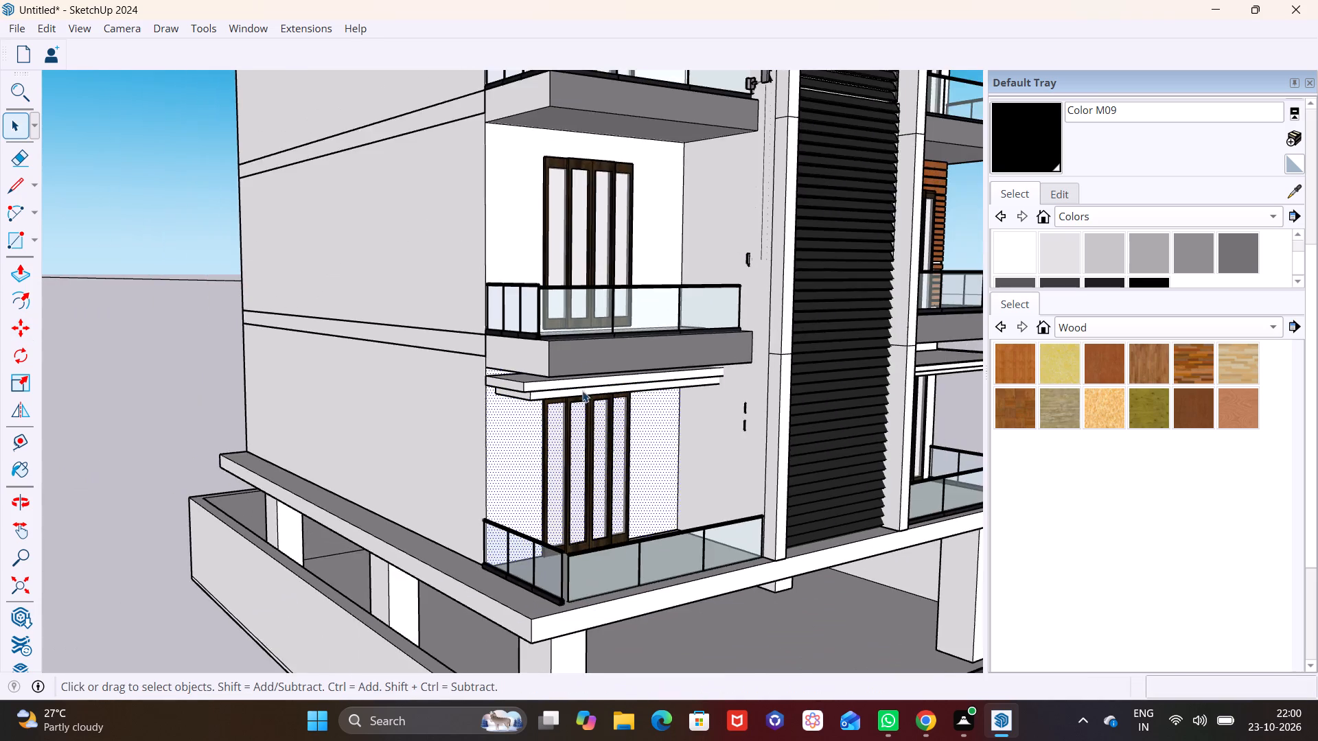
scroll(590, 335, down, 3)
middle_drag(601, 324, 541, 445)
scroll(556, 381, down, 2)
shift+middle_drag(526, 248, 531, 373)
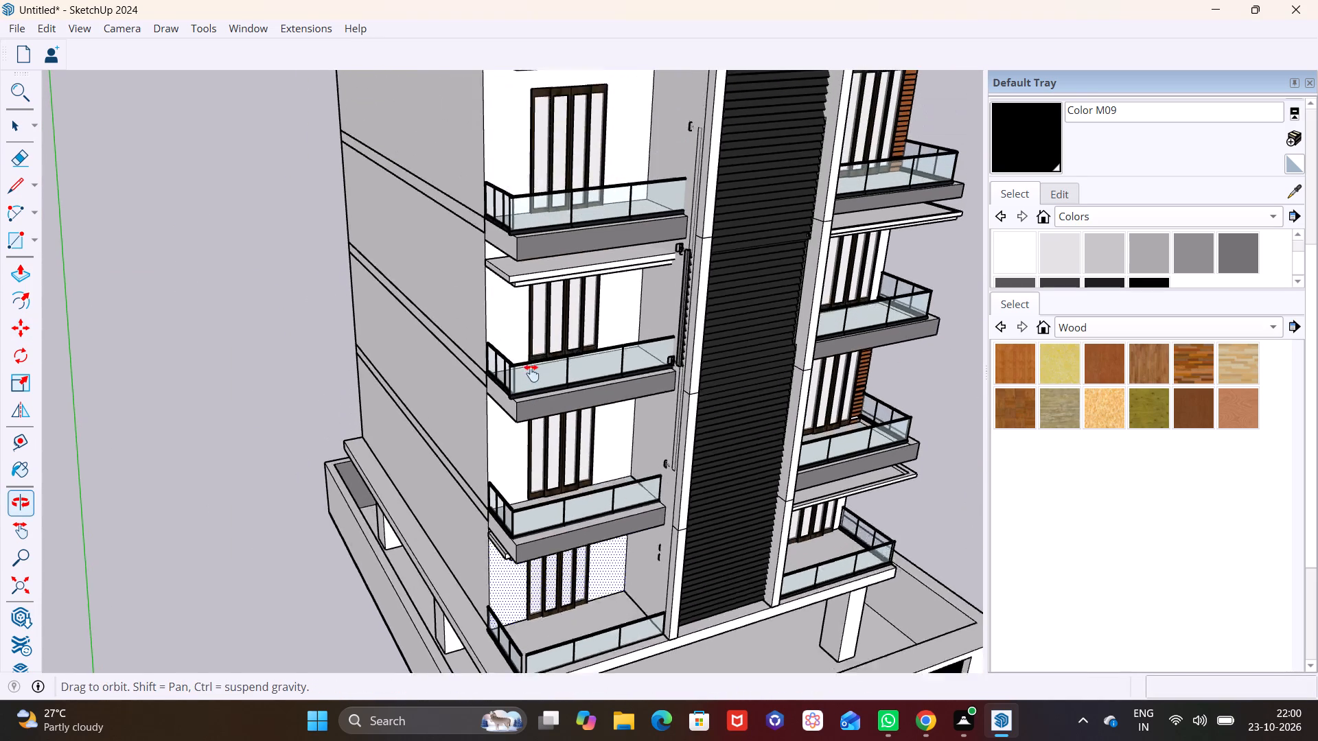
shift+middle_drag(531, 373, 518, 449)
middle_drag(560, 350, 568, 203)
scroll(508, 301, up, 10)
shift+middle_drag(513, 274, 487, 342)
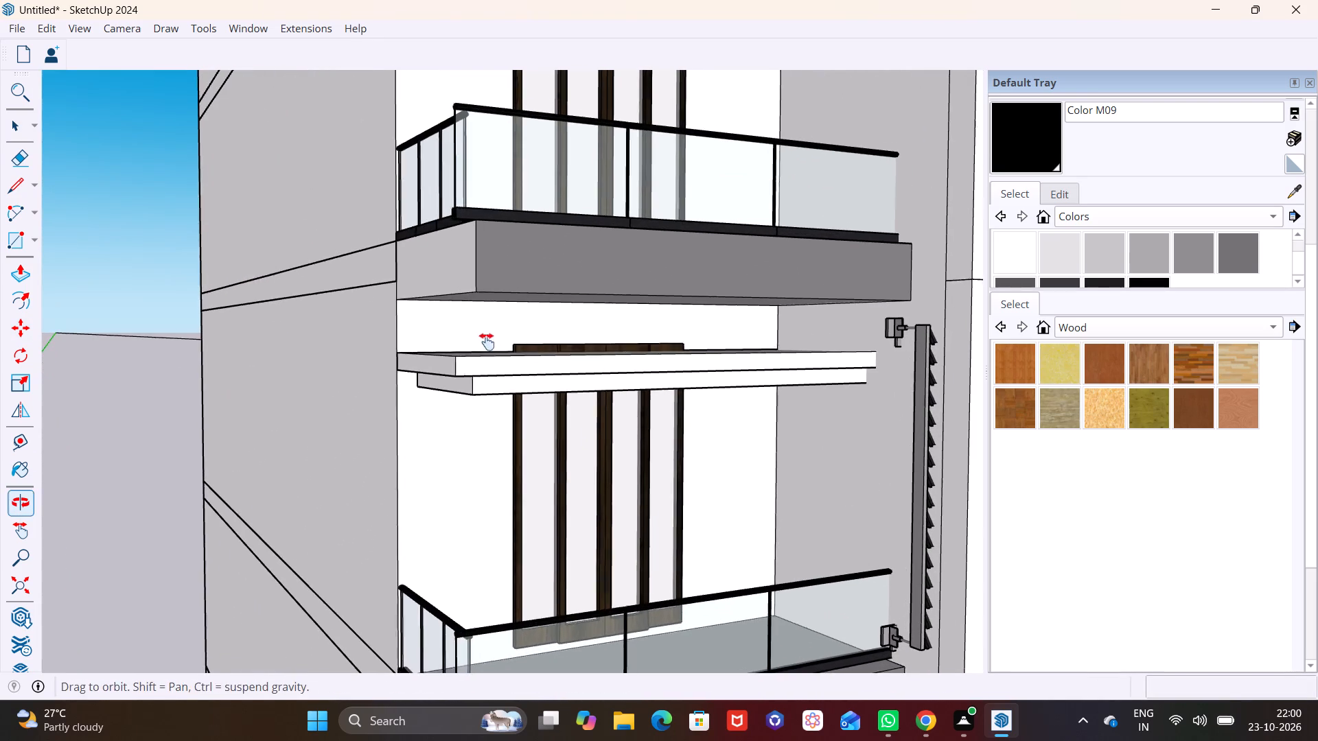
shift+middle_drag(487, 342, 485, 344)
click(476, 353)
click(472, 369)
key(m)
middle_drag(391, 379, 533, 403)
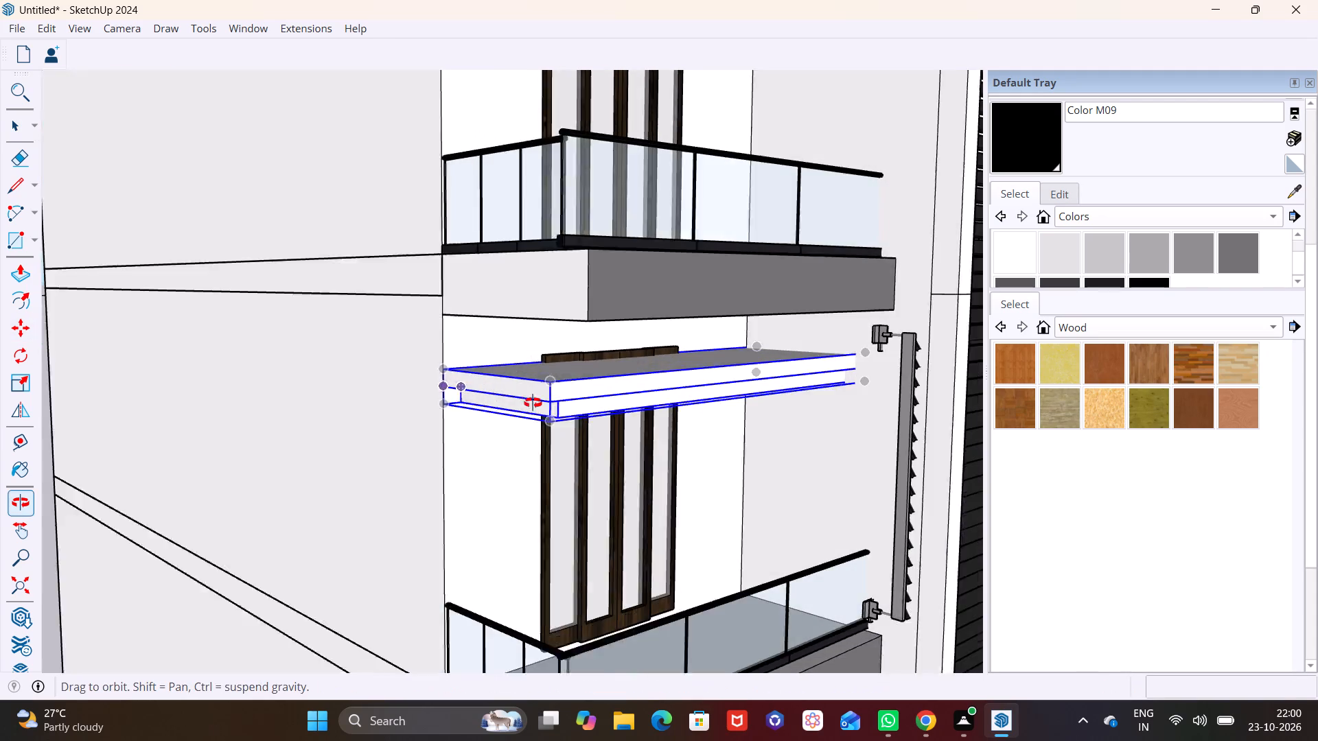
middle_drag(533, 403, 537, 403)
click(473, 373)
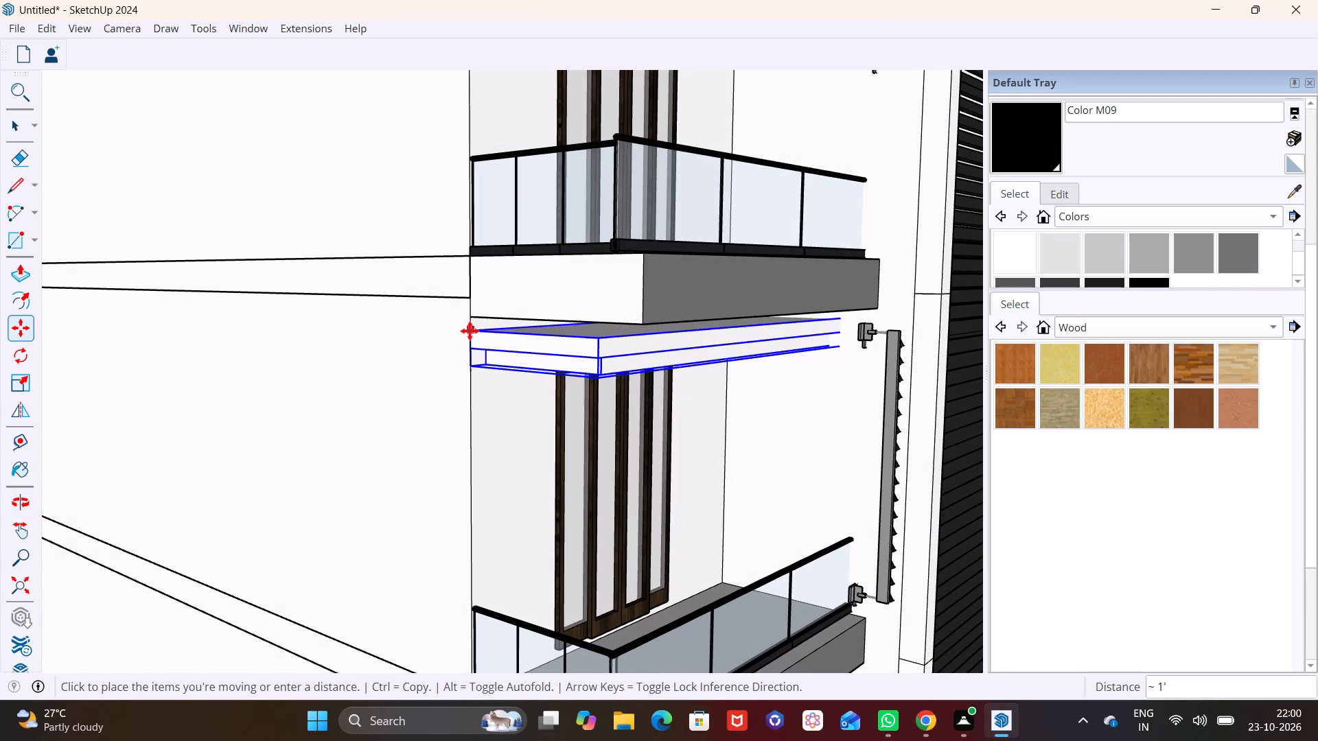
drag(470, 330, 457, 329)
key(space)
click(450, 390)
Examine the top-floor canopy and the whole front facade to review how the canopies fit on both sides.
scroll(507, 397, down, 10)
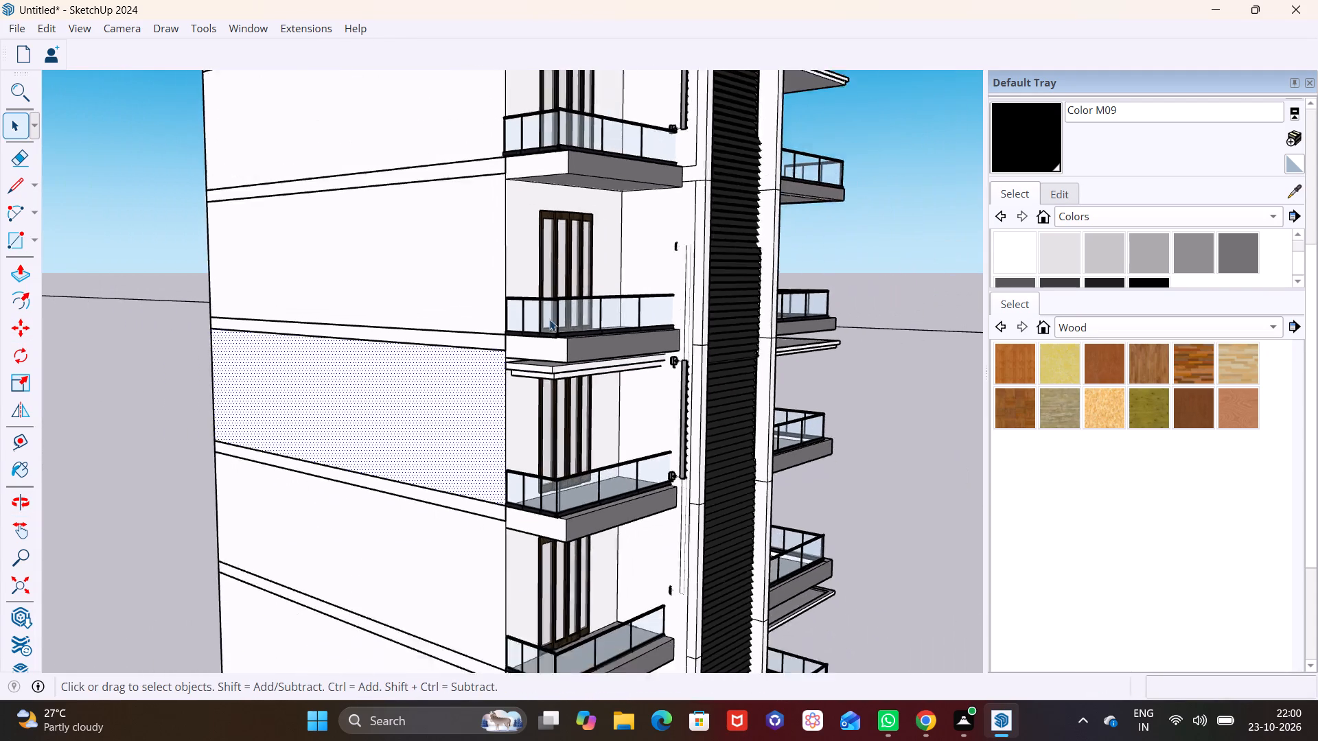
scroll(549, 319, down, 1)
shift+middle_drag(549, 321, 457, 562)
scroll(530, 393, up, 6)
scroll(489, 300, up, 1)
middle_drag(458, 302, 375, 355)
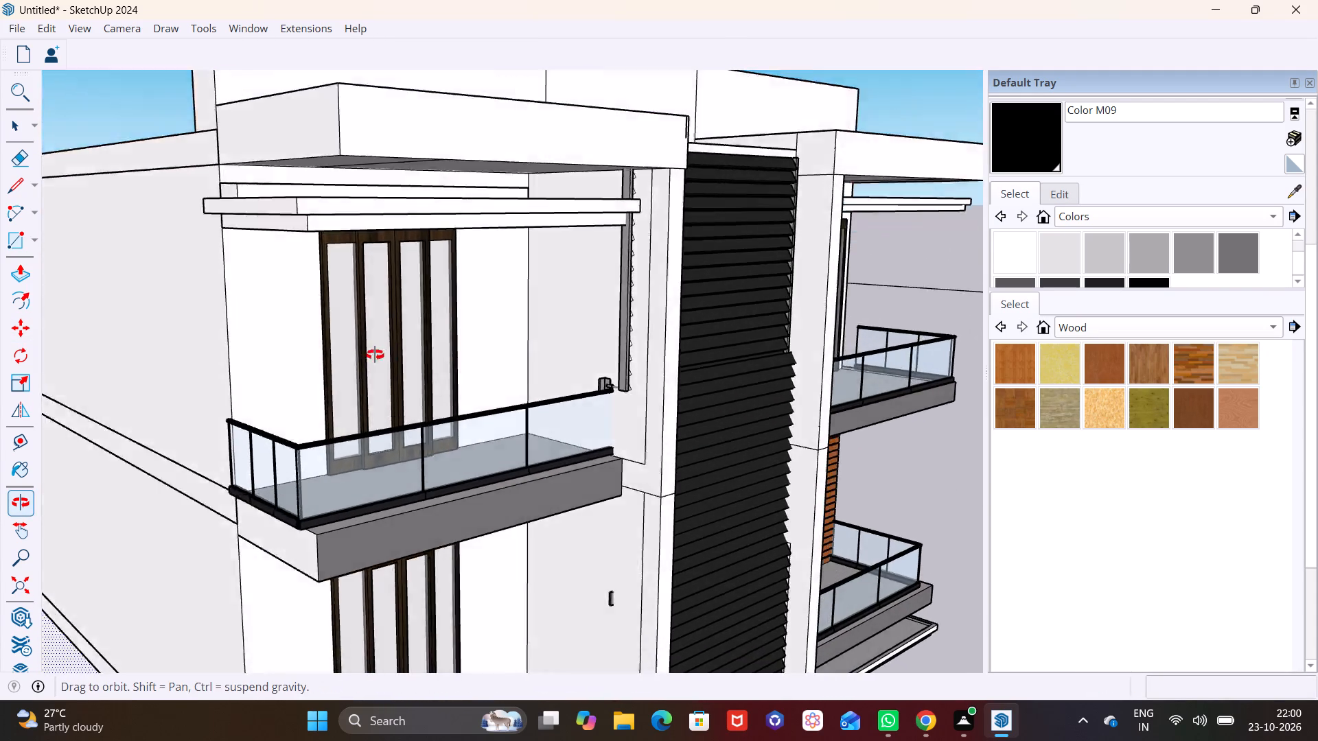
middle_drag(375, 355, 328, 383)
scroll(340, 381, down, 7)
middle_drag(373, 408, 56, 298)
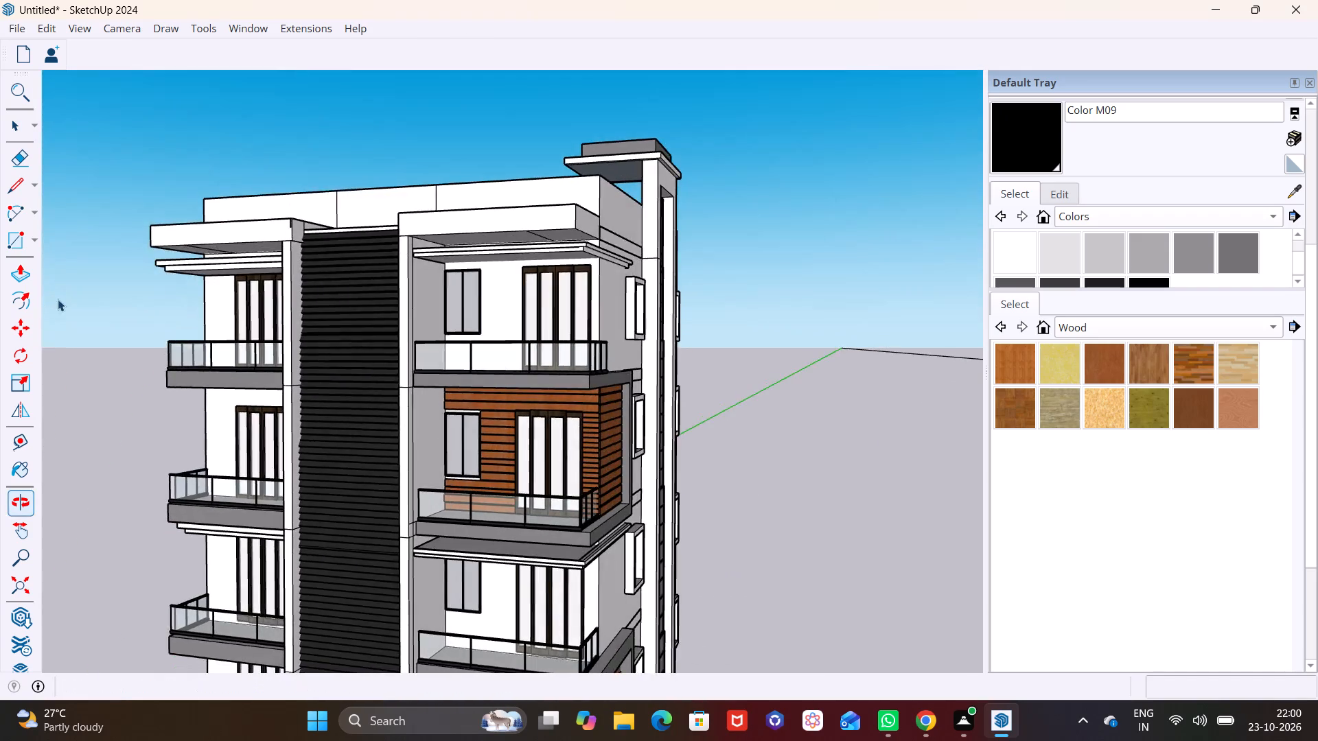
scroll(119, 339, down, 3)
shift+middle_drag(224, 421, 332, 329)
middle_drag(333, 327, 297, 369)
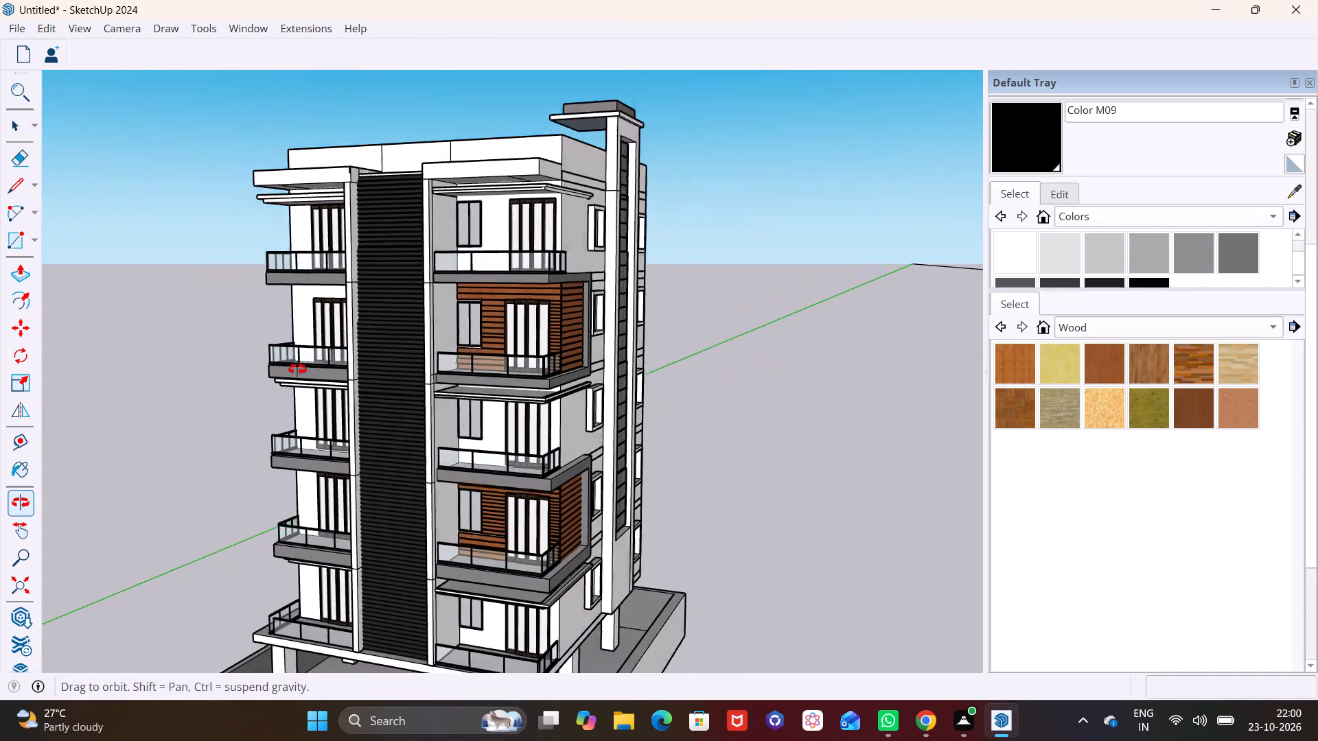
middle_drag(297, 369, 262, 392)
scroll(258, 390, up, 2)
scroll(290, 381, down, 3)
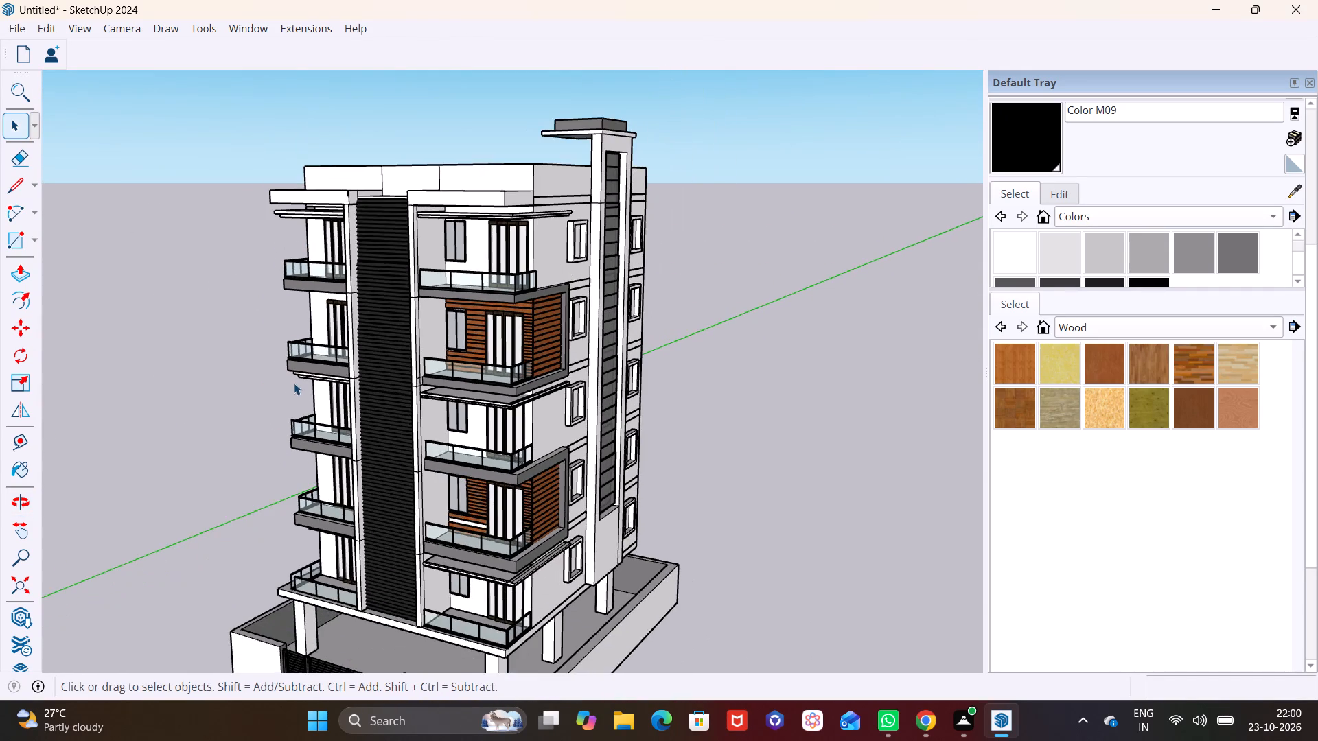
scroll(296, 384, down, 1)
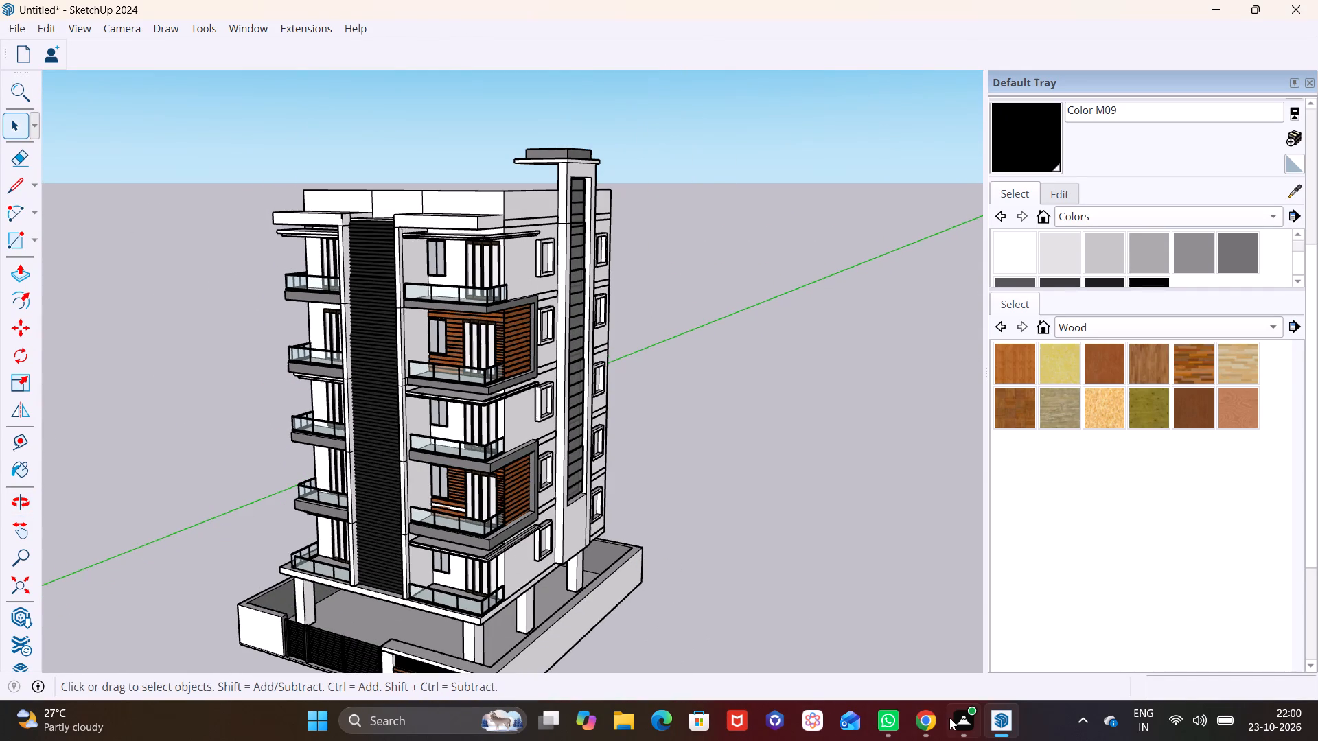
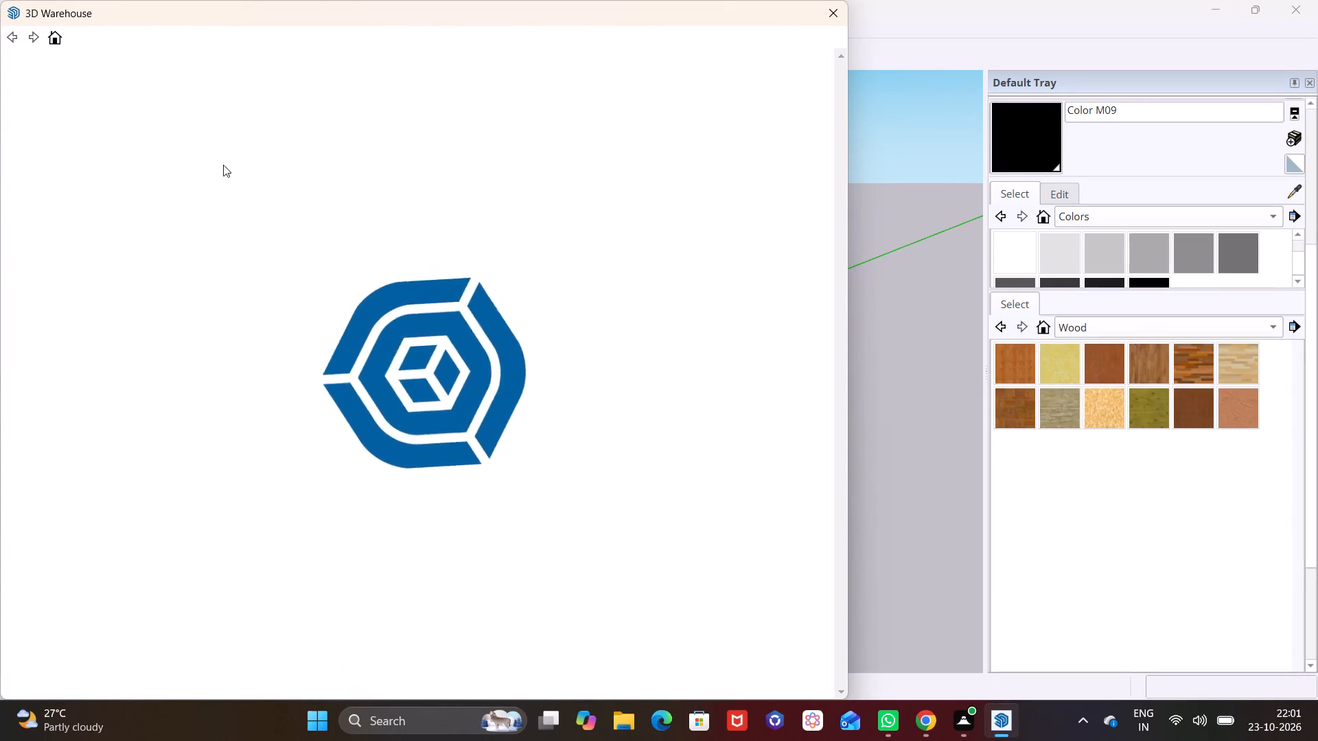
Search the 3D Warehouse models for "plants".
click(328, 70)
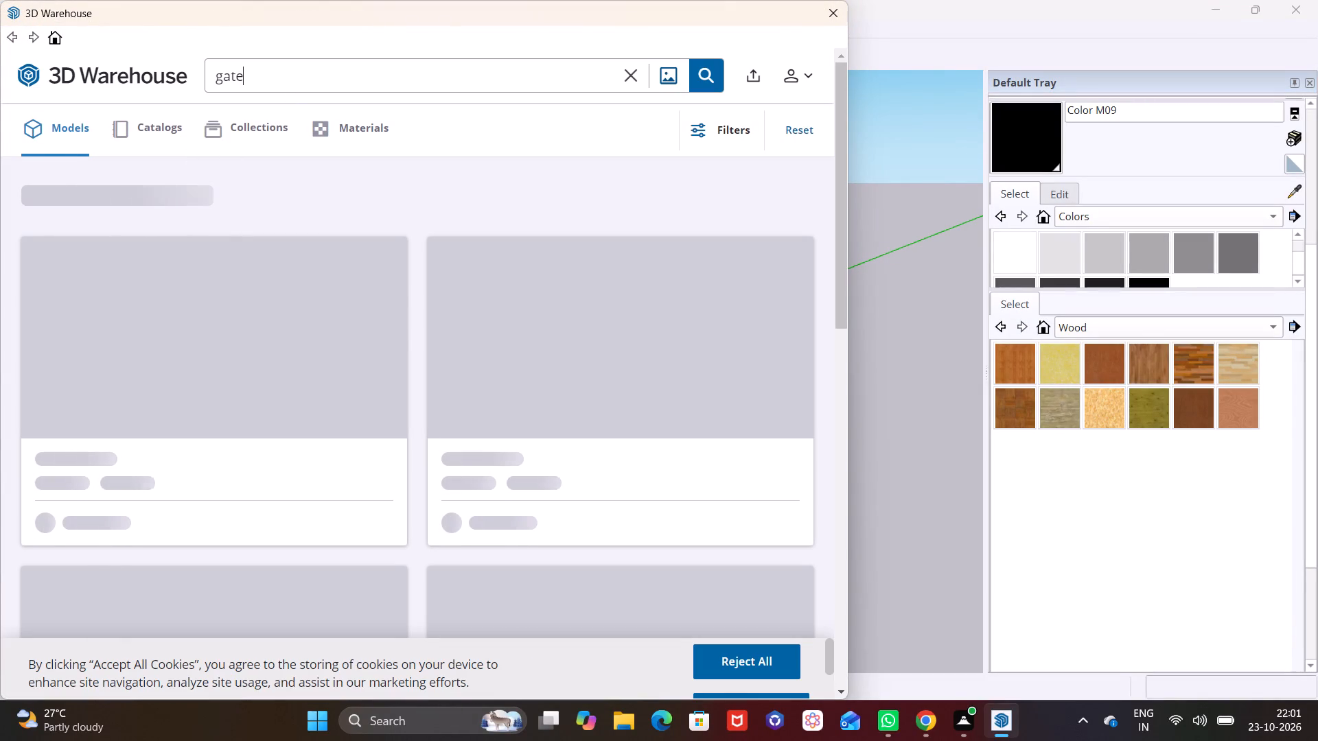
key(BackSpace)
key(BackSpace)
key(BackSpace)
key(BackSpace)
key(BackSpace)
key(BackSpace)
key(BackSpace)
key(BackSpace)
key(BackSpace)
key(BackSpace)
key(BackSpace)
text(plants)
key(Return)
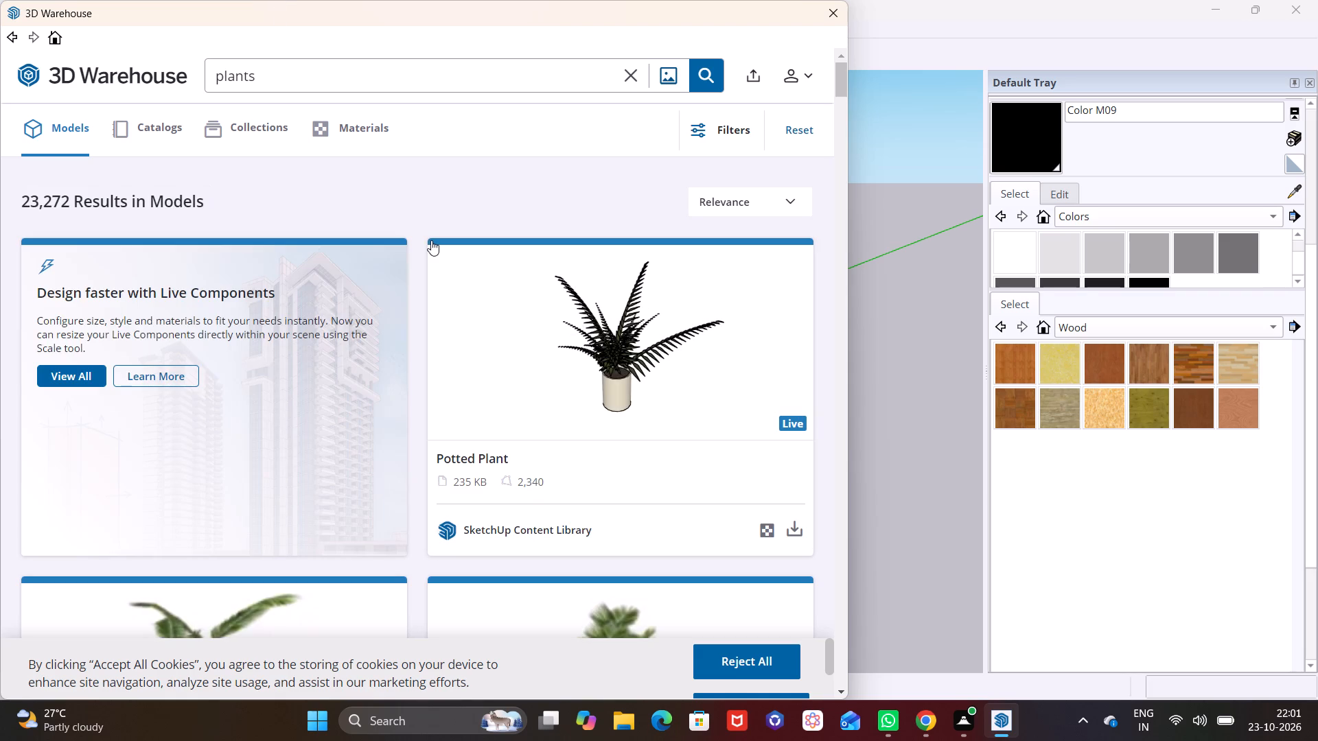
Find the potted plant in a tall tapered white planter, load it into the model and place it beside the building.
scroll(436, 411, down, 5)
scroll(344, 406, down, 3)
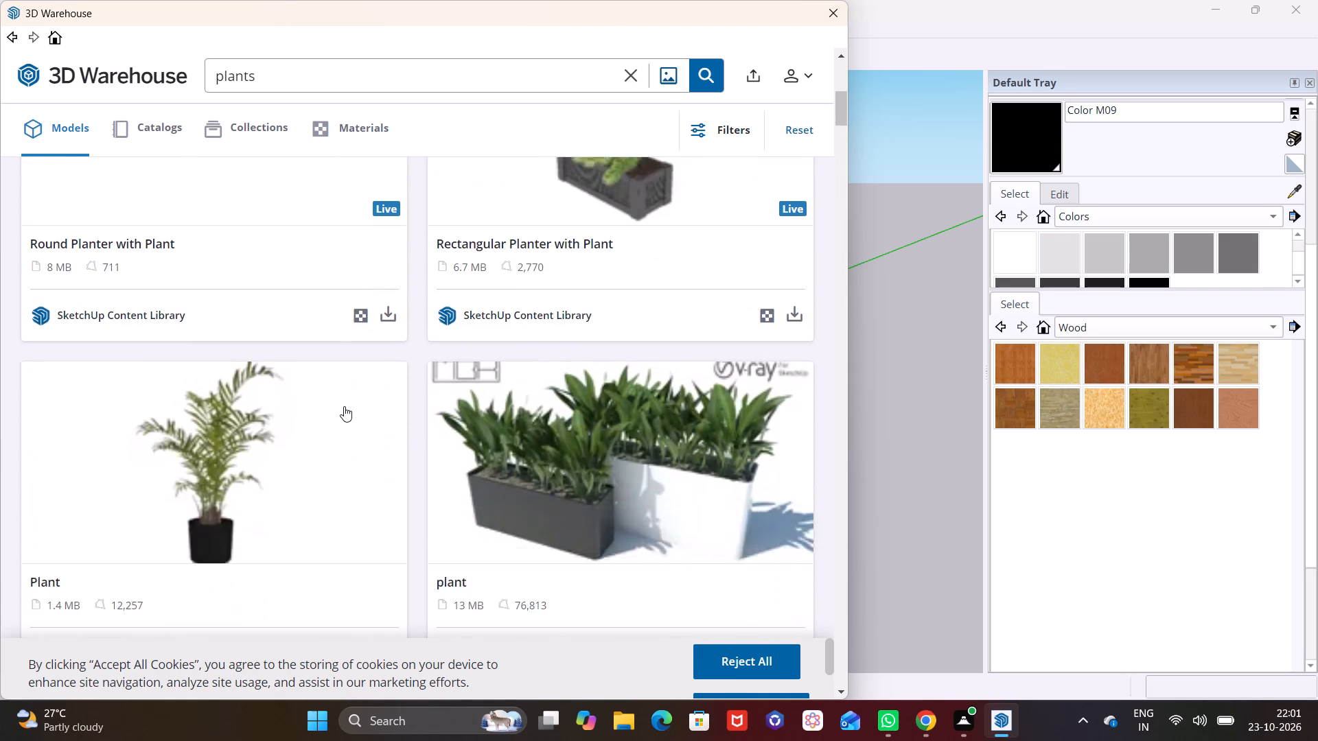
scroll(339, 408, down, 14)
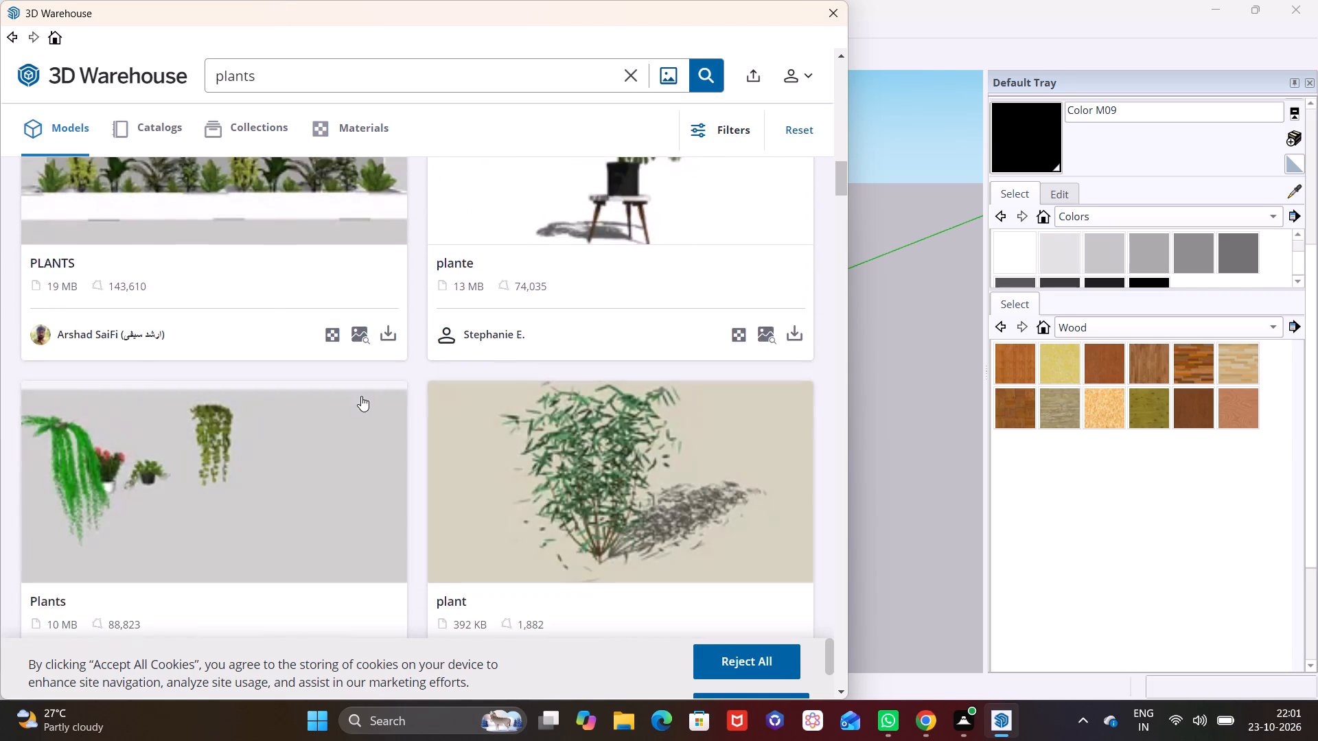
scroll(361, 396, down, 8)
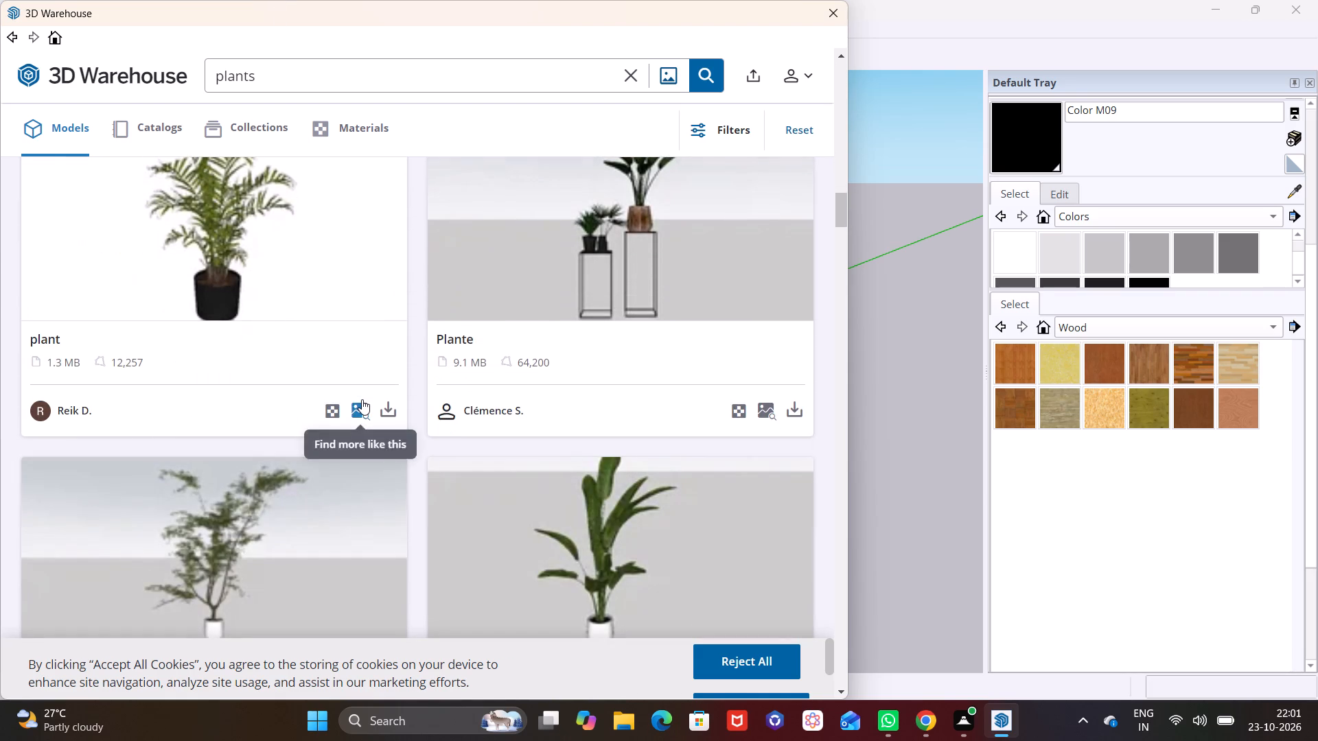
scroll(362, 399, down, 12)
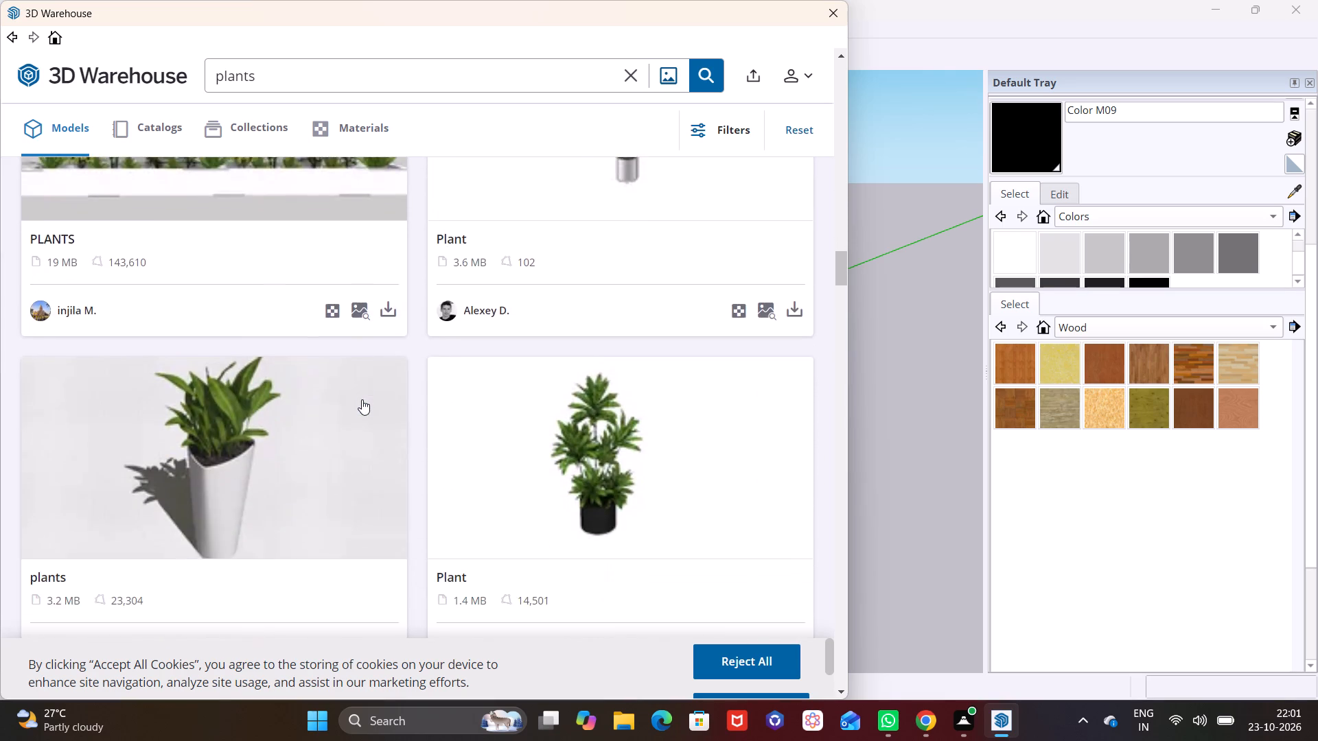
scroll(362, 399, down, 3)
scroll(362, 399, up, 2)
scroll(362, 399, down, 1)
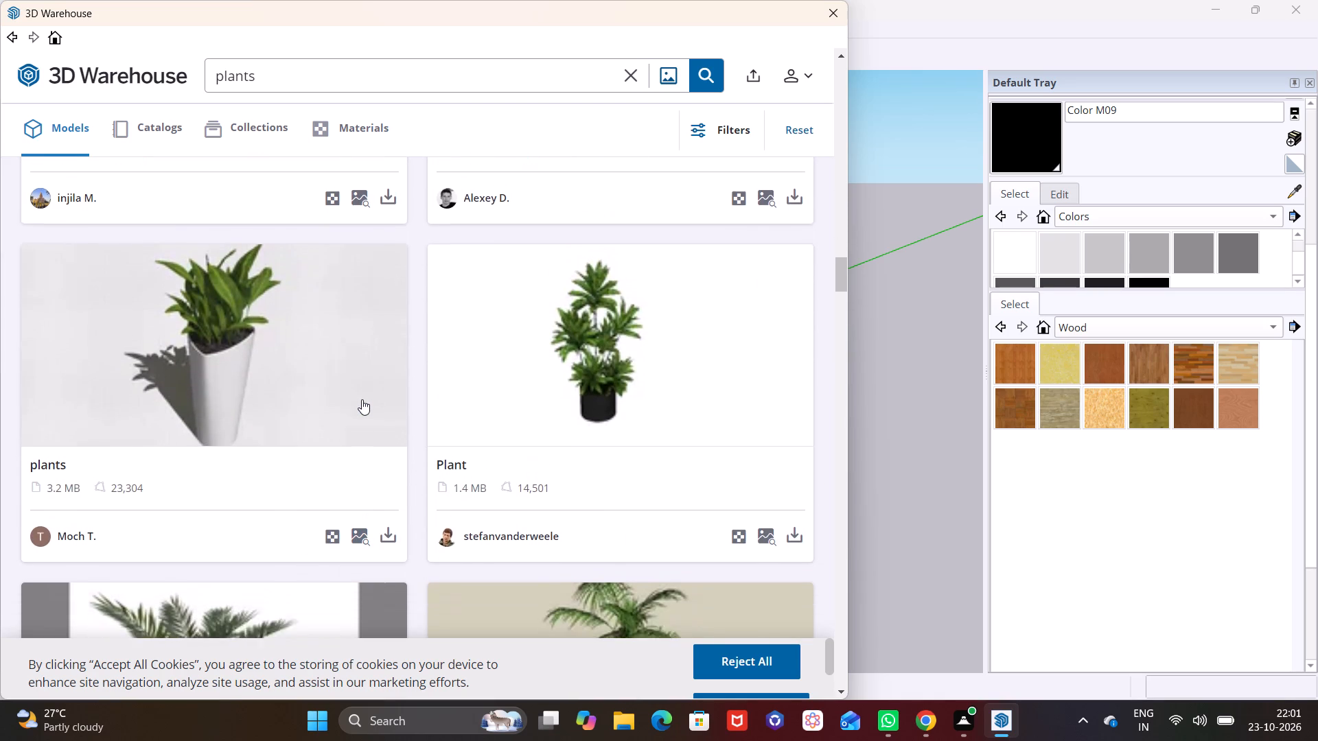
scroll(362, 399, down, 1)
click(390, 392)
click(364, 374)
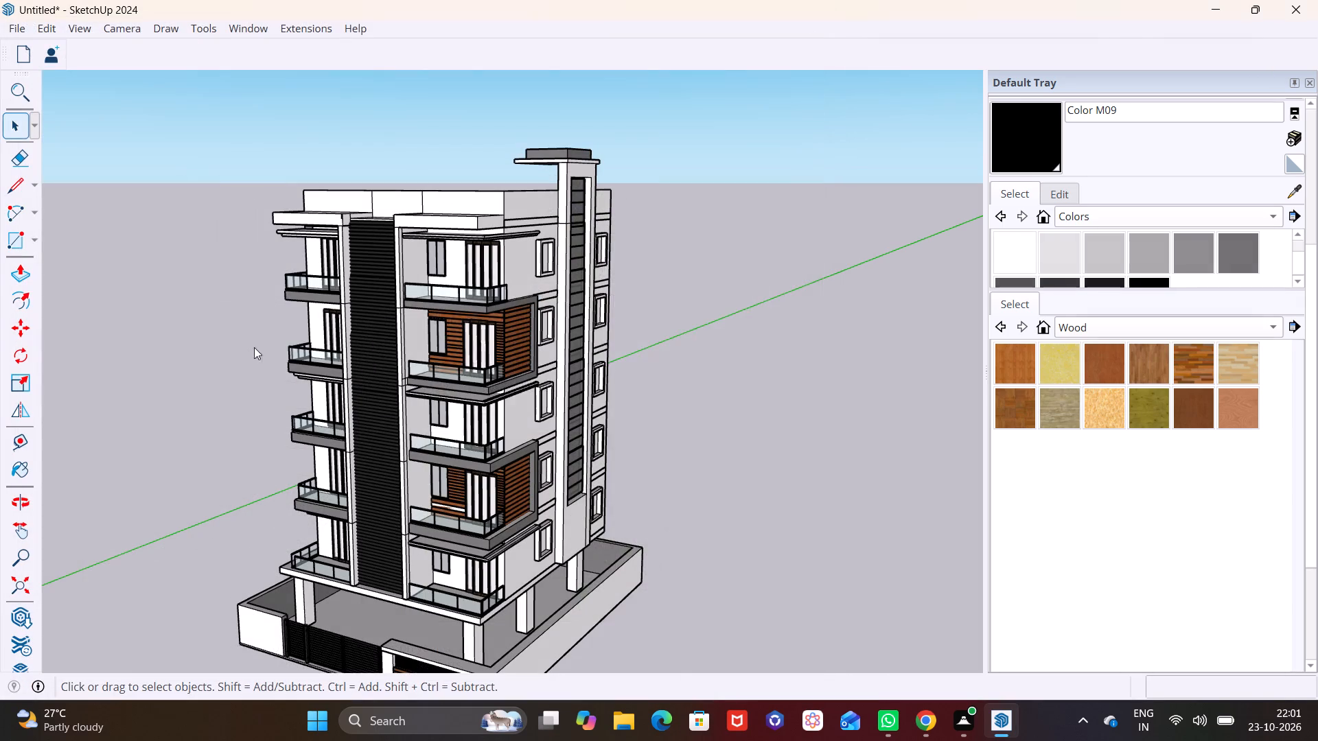
click(853, 404)
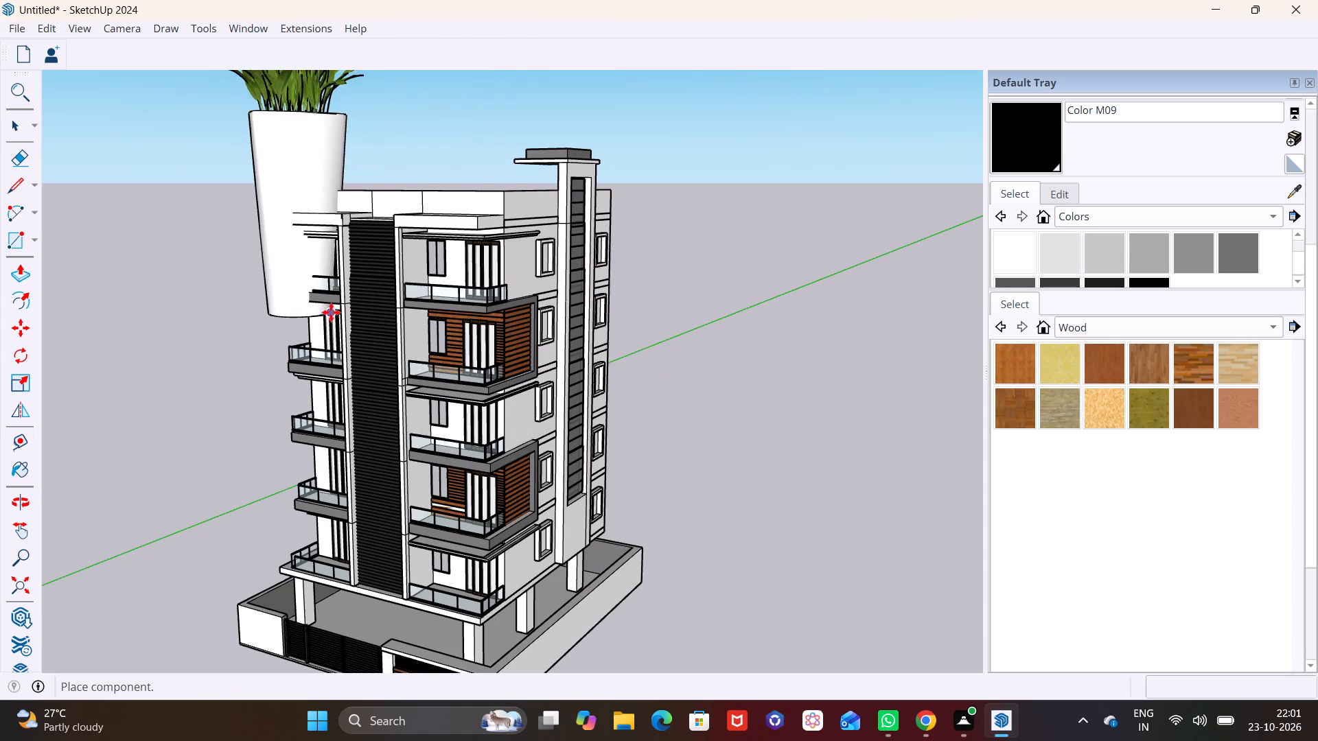
scroll(380, 390, down, 6)
click(662, 523)
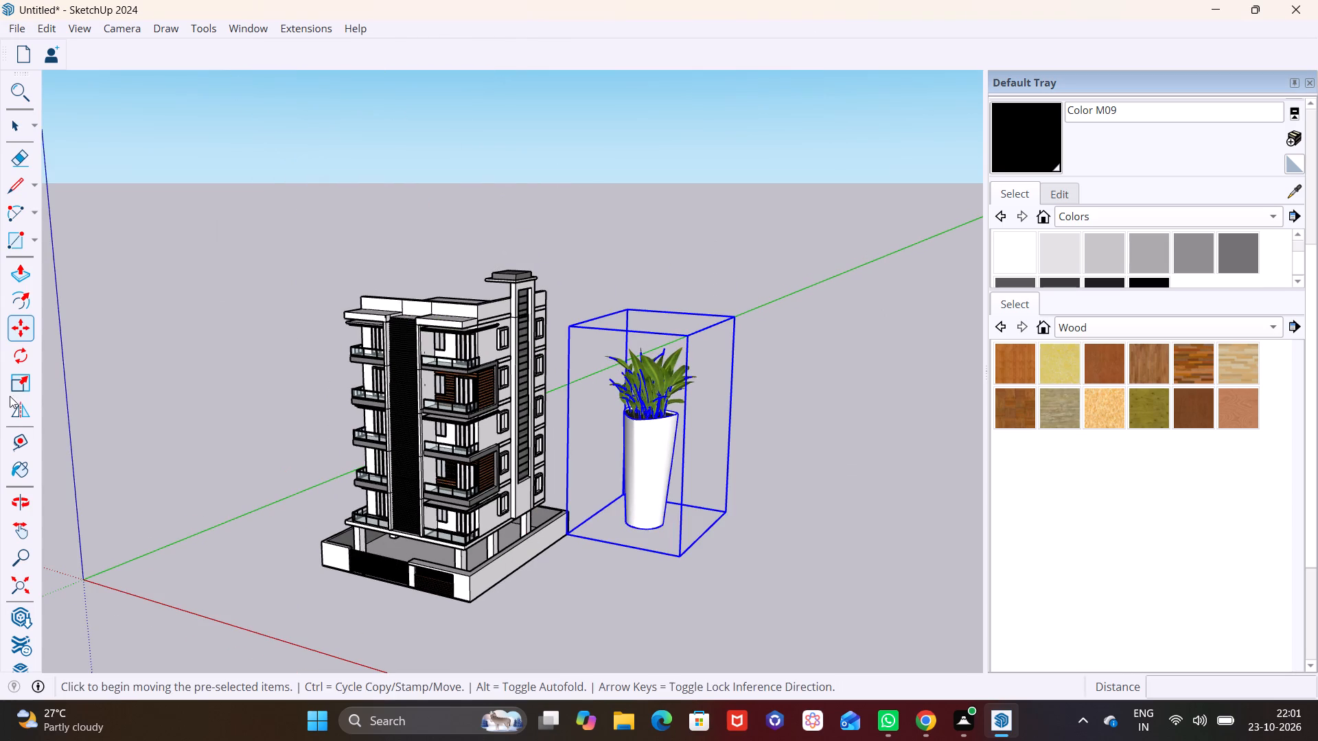
Scale the planter down uniformly from its upper corner to well under half its size.
click(15, 380)
click(735, 317)
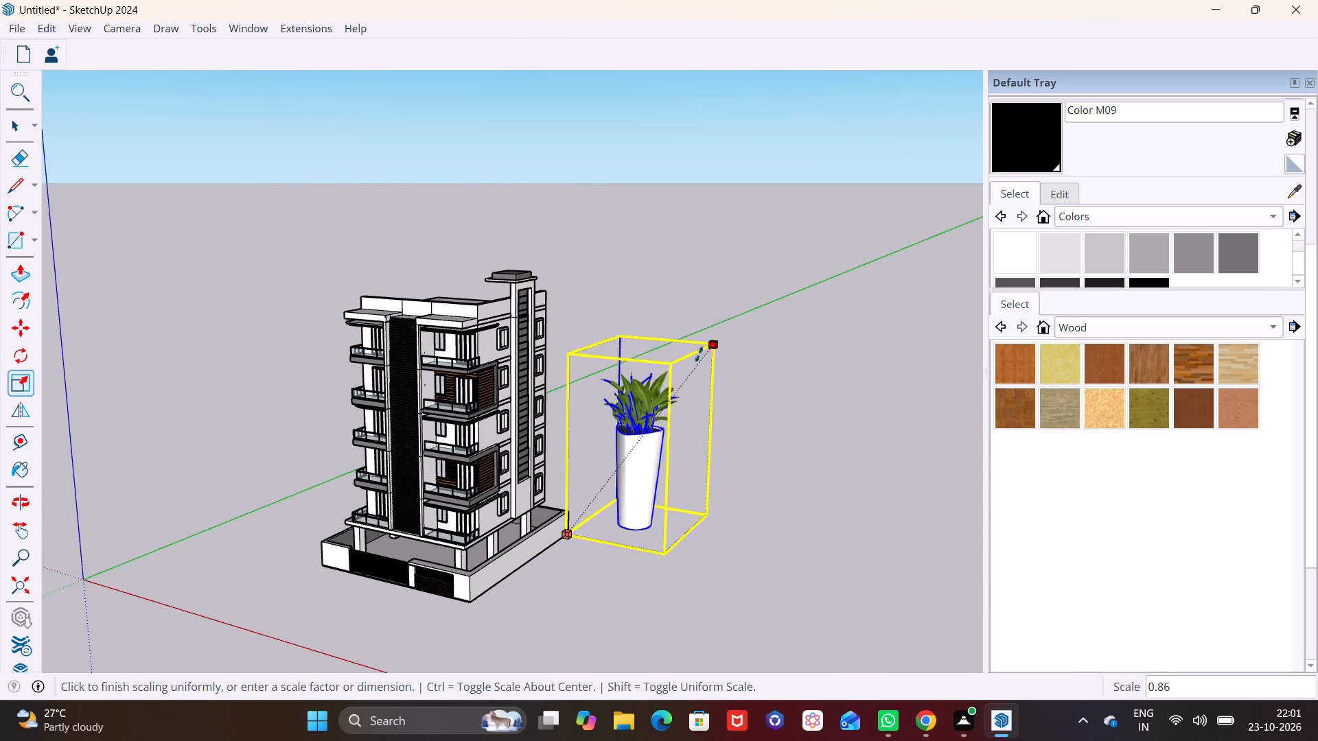
click(651, 462)
Move the planter by its base up onto the roof parapet above the plain-side balconies.
key(m)
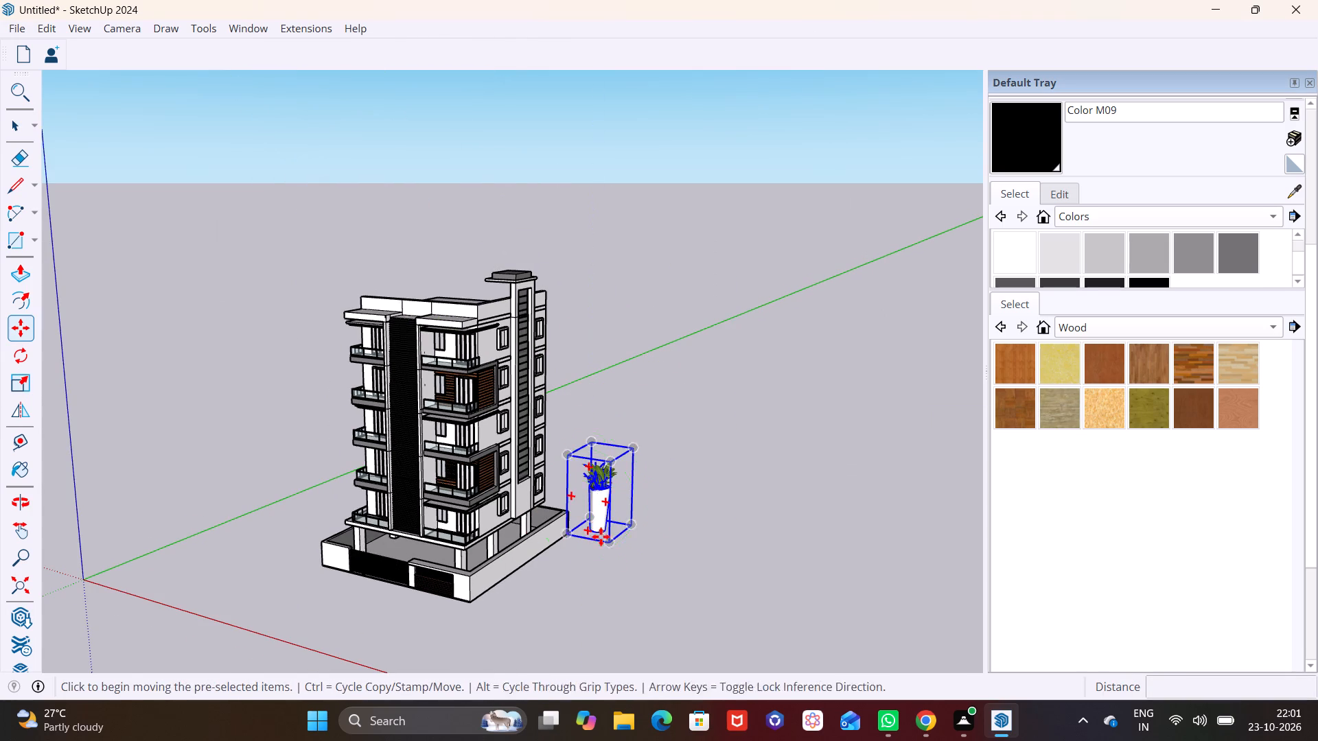
click(605, 530)
scroll(336, 410, up, 10)
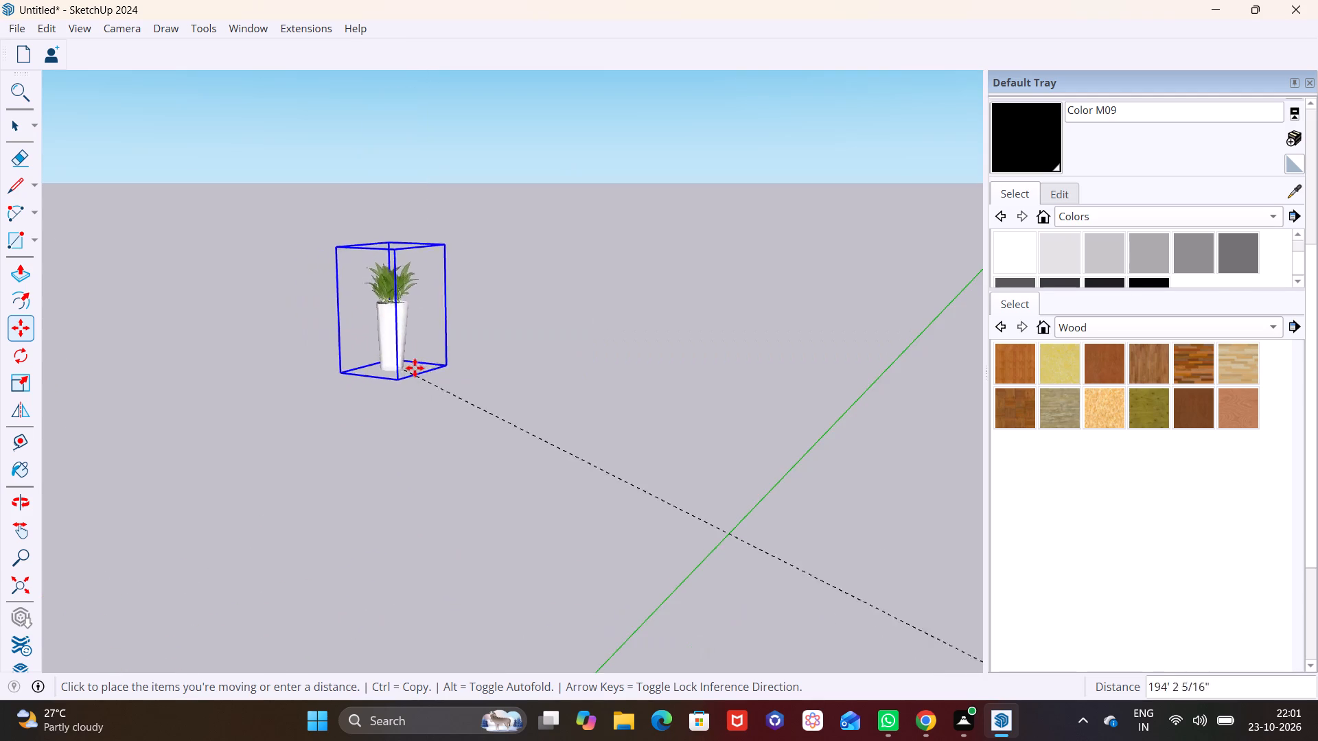
scroll(437, 368, down, 6)
shift+middle_drag(526, 321, 508, 447)
scroll(467, 367, down, 3)
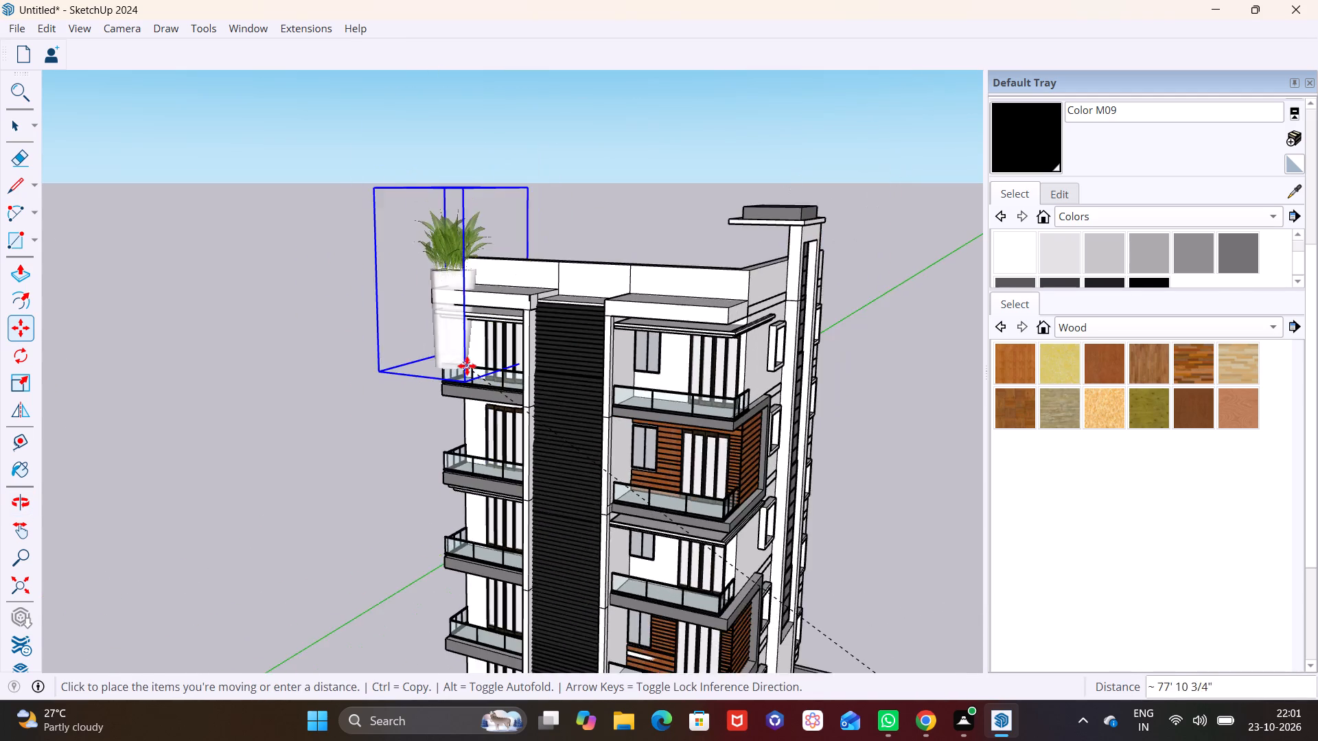
scroll(467, 366, down, 3)
middle_drag(472, 401, 774, 401)
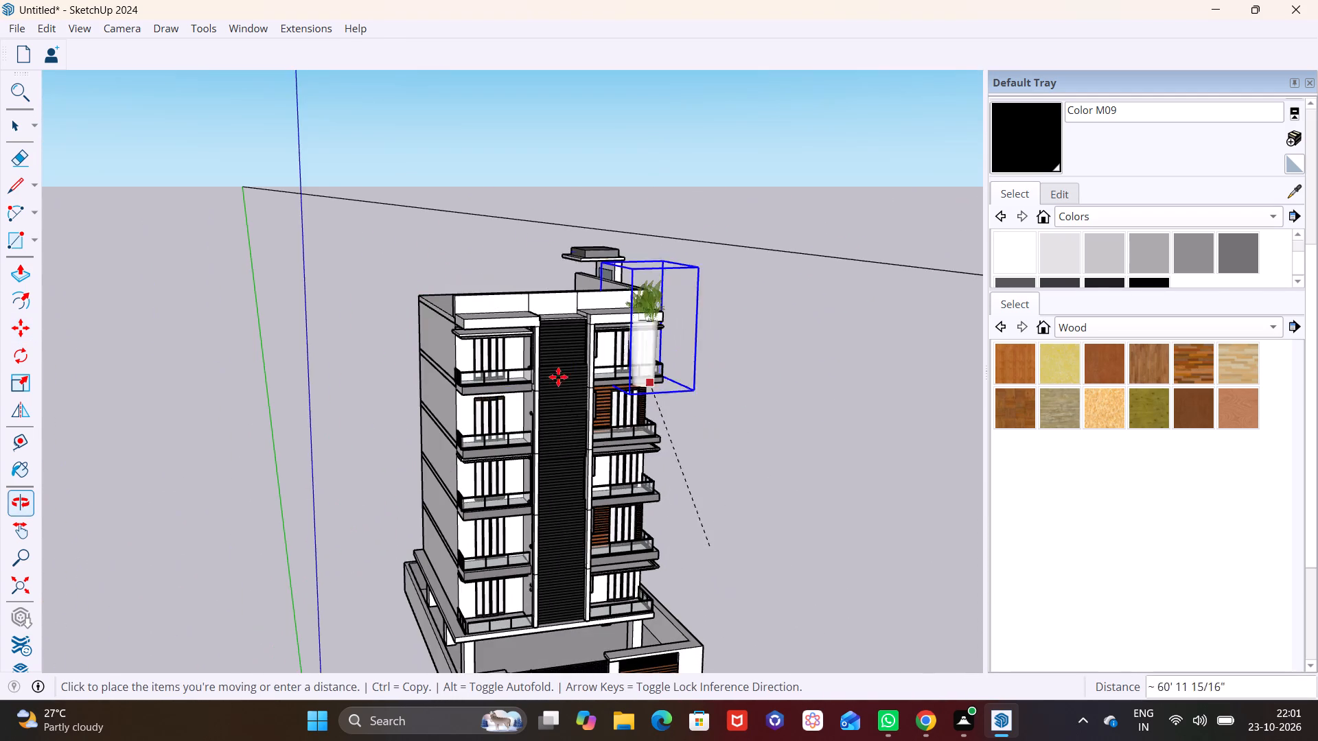
scroll(484, 368, up, 2)
click(496, 273)
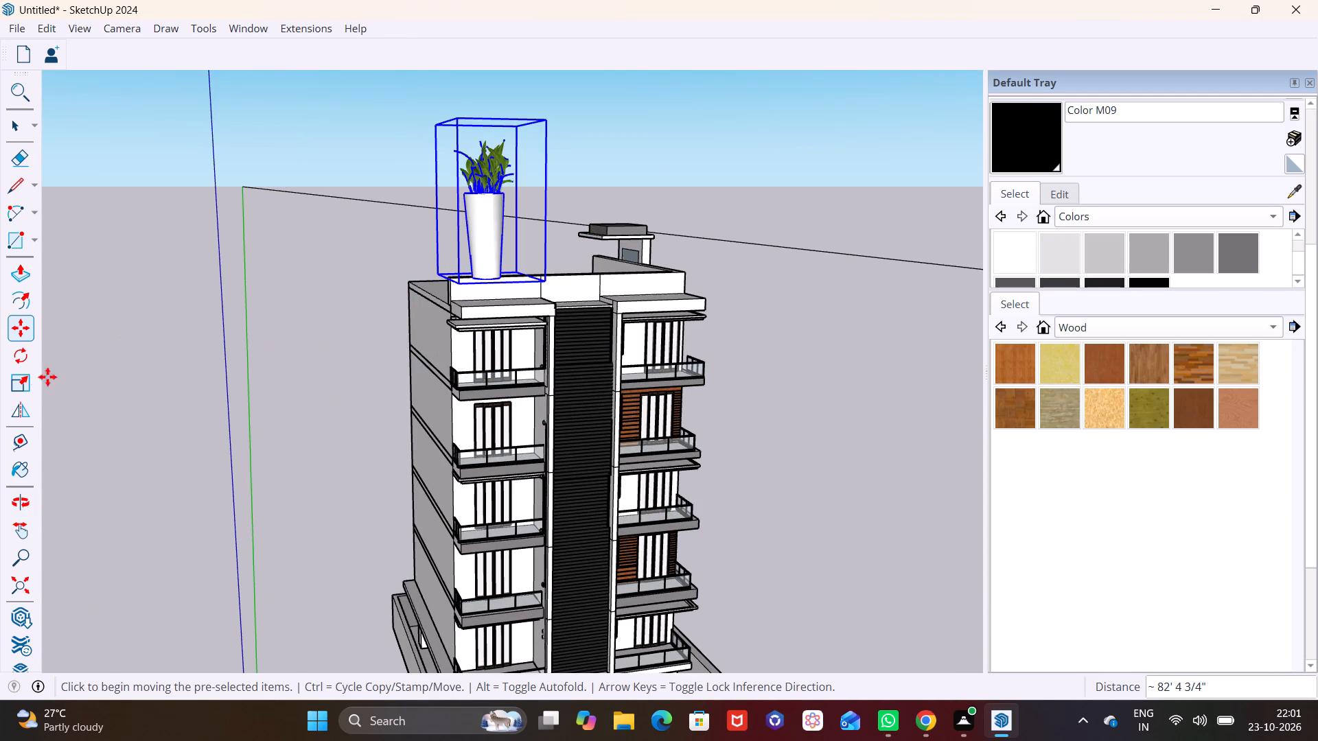
Scale the rooftop planter down uniformly again so it suits the size of a balcony.
click(19, 383)
click(547, 123)
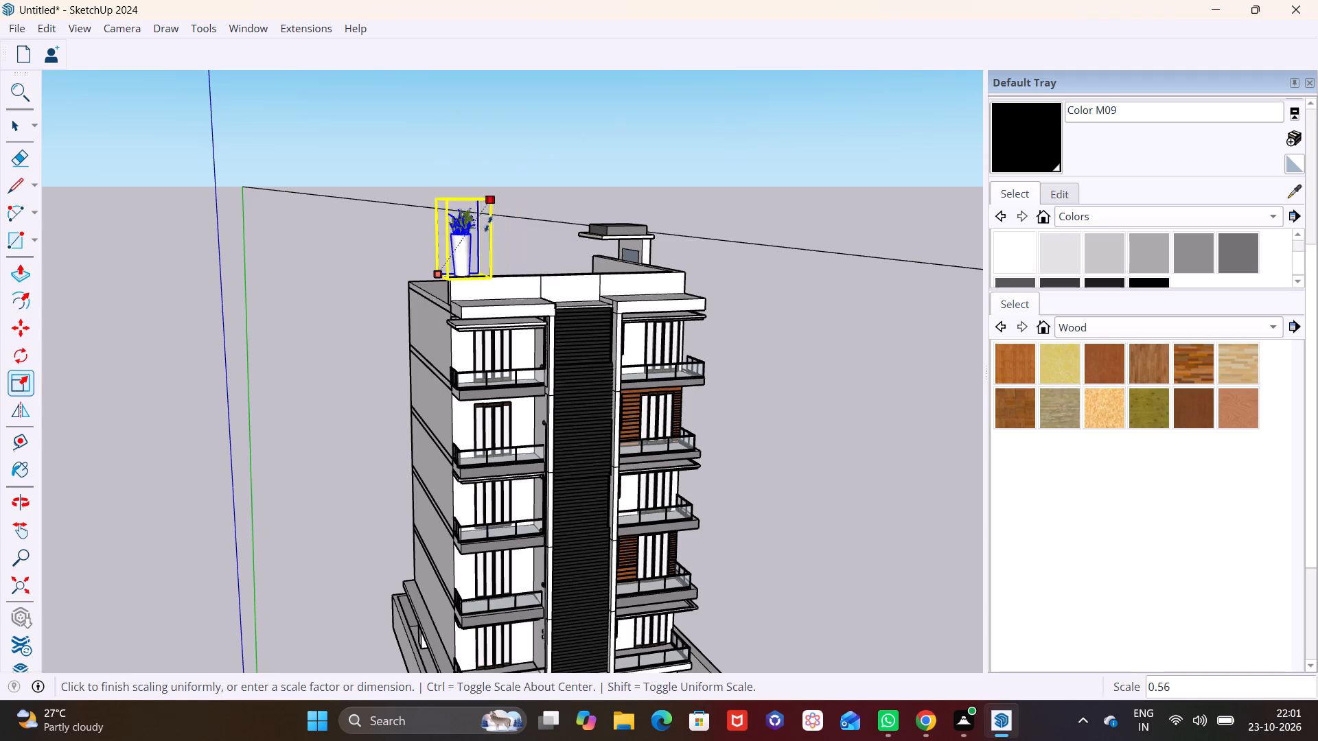
click(477, 244)
Move the planter by its base about 16' 3" down from the roof to the top-floor plain-side balcony.
scroll(478, 247, up, 3)
key(m)
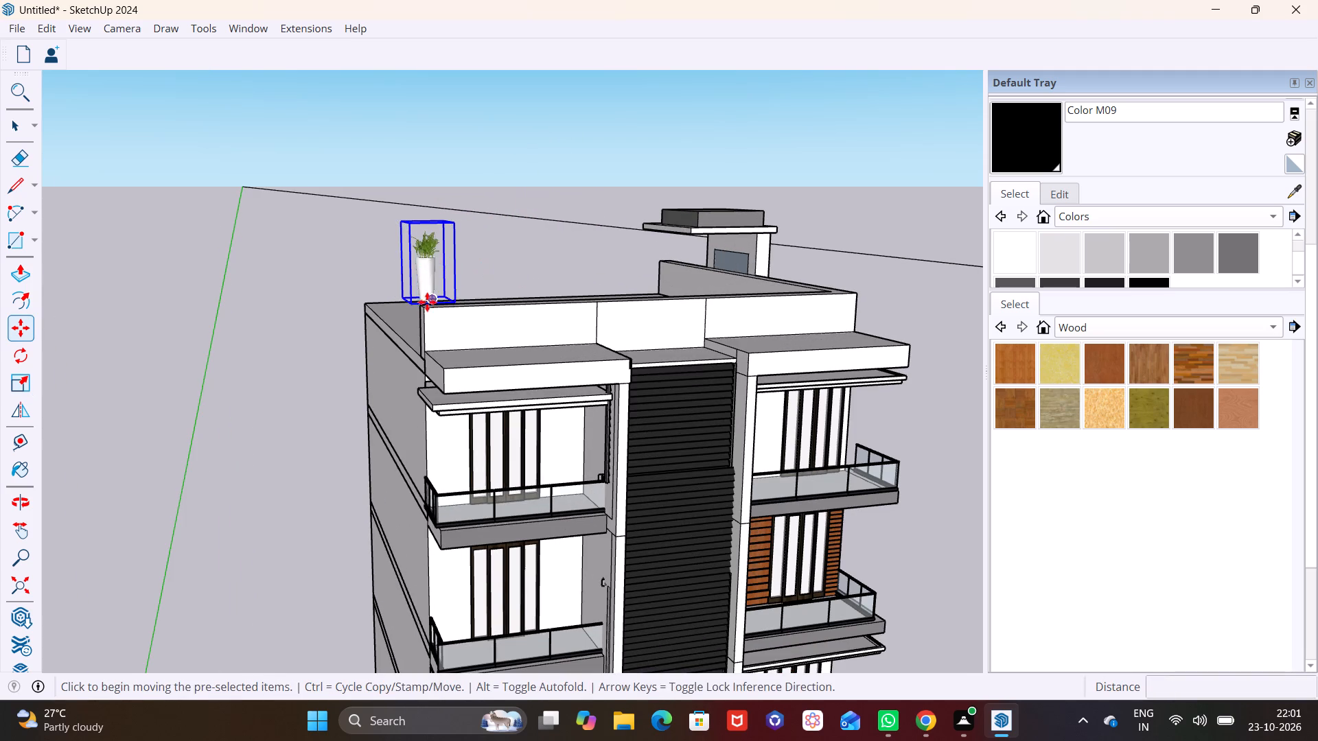
click(426, 299)
click(466, 510)
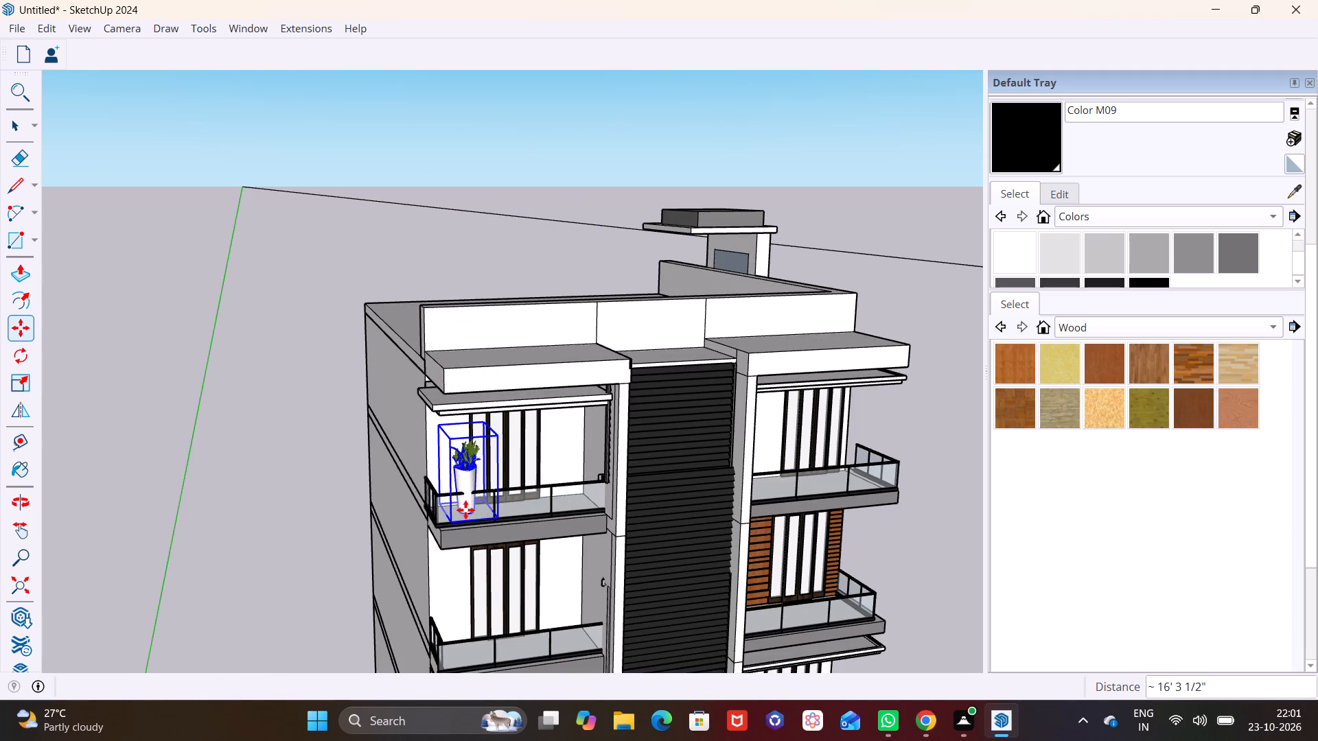
Shift the planter by its lower corner about 1' 5" so it stands inside the top-floor balcony railing, and deselect it.
middle_drag(491, 505, 284, 495)
scroll(374, 449, up, 10)
middle_drag(375, 483, 301, 518)
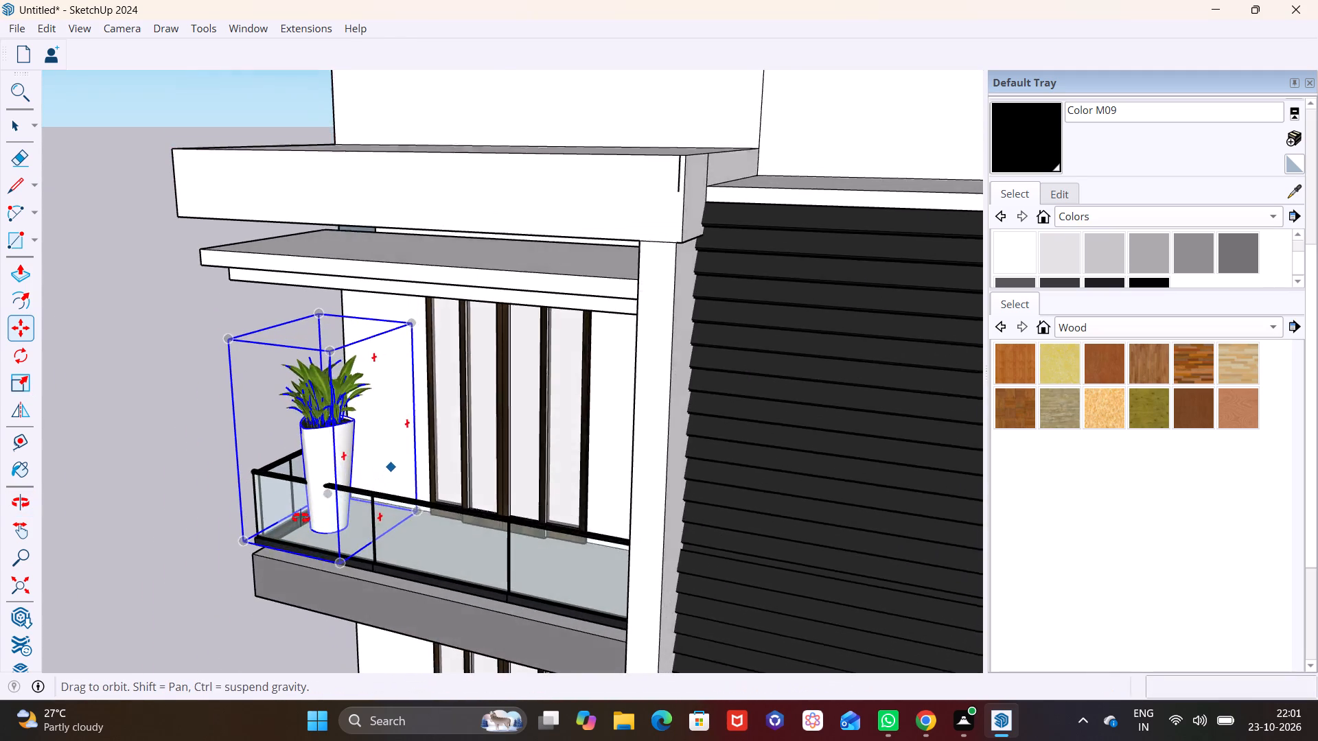
middle_drag(301, 518, 281, 525)
scroll(344, 495, up, 1)
middle_drag(344, 495, 294, 506)
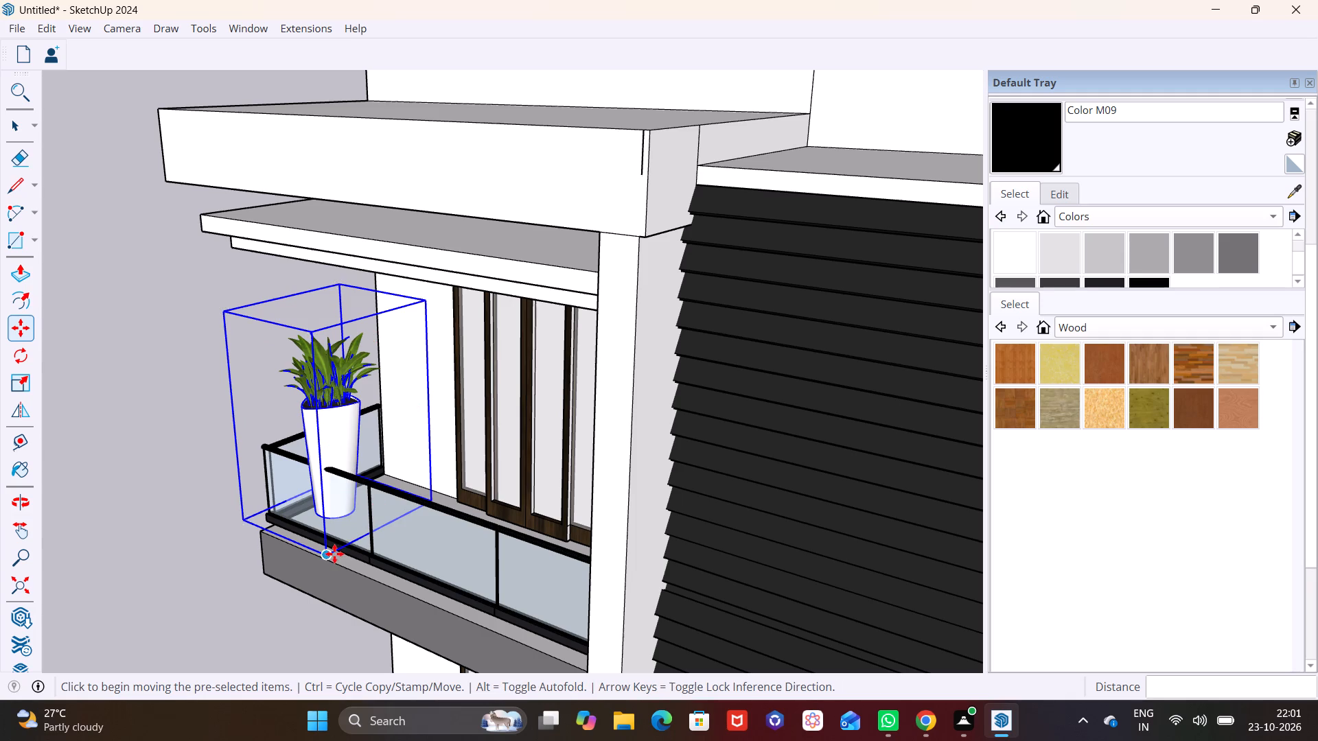
click(334, 554)
click(369, 579)
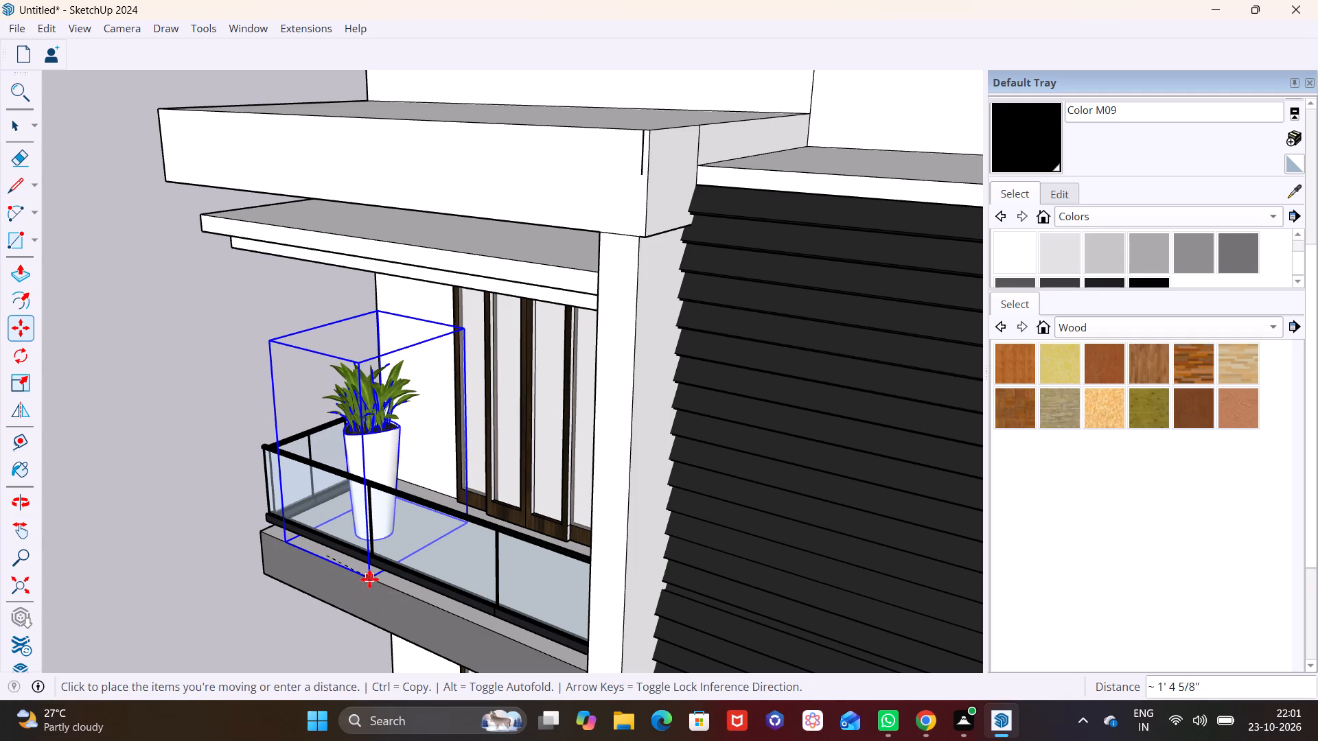
key(space)
click(220, 519)
Copy the planter about 23' 3" to the balcony two floors below, at the end beside the black louvred screen.
scroll(256, 512, down, 4)
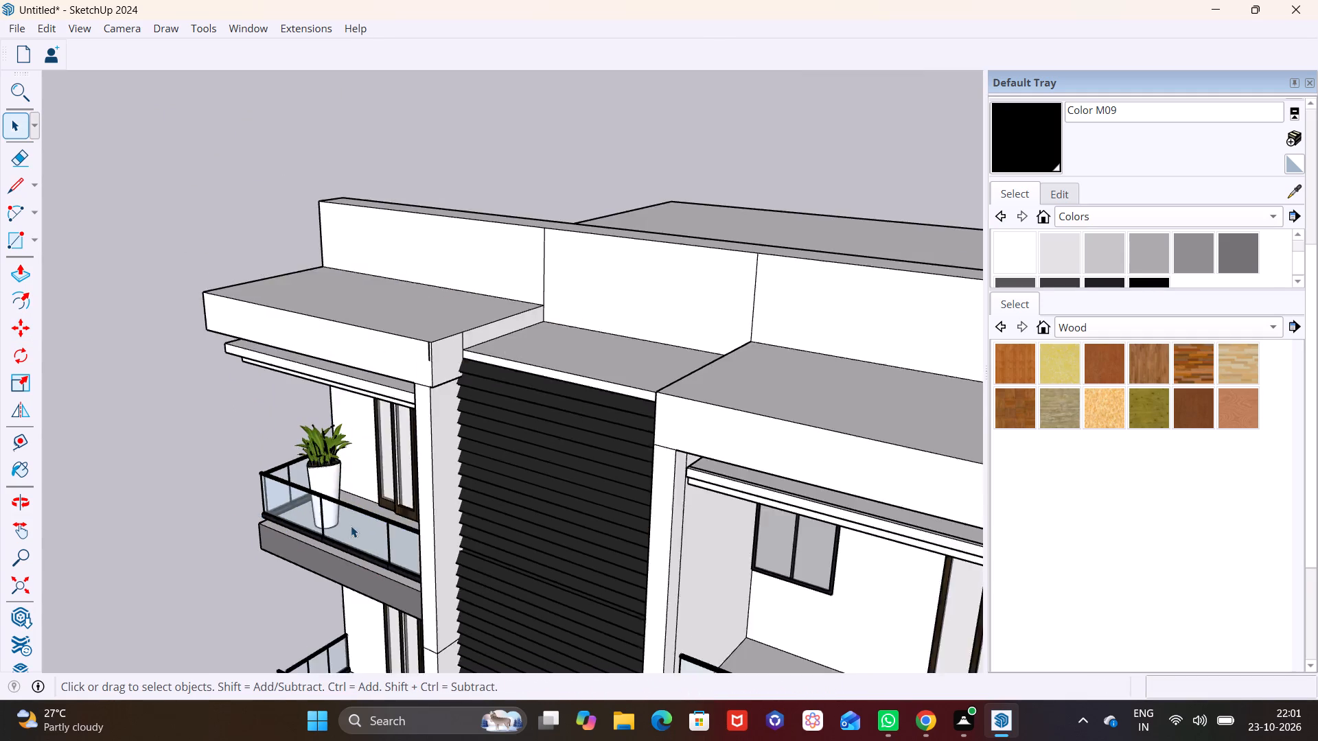
scroll(351, 526, down, 2)
middle_drag(421, 557, 662, 440)
shift+middle_drag(512, 574, 624, 279)
middle_drag(432, 350, 511, 432)
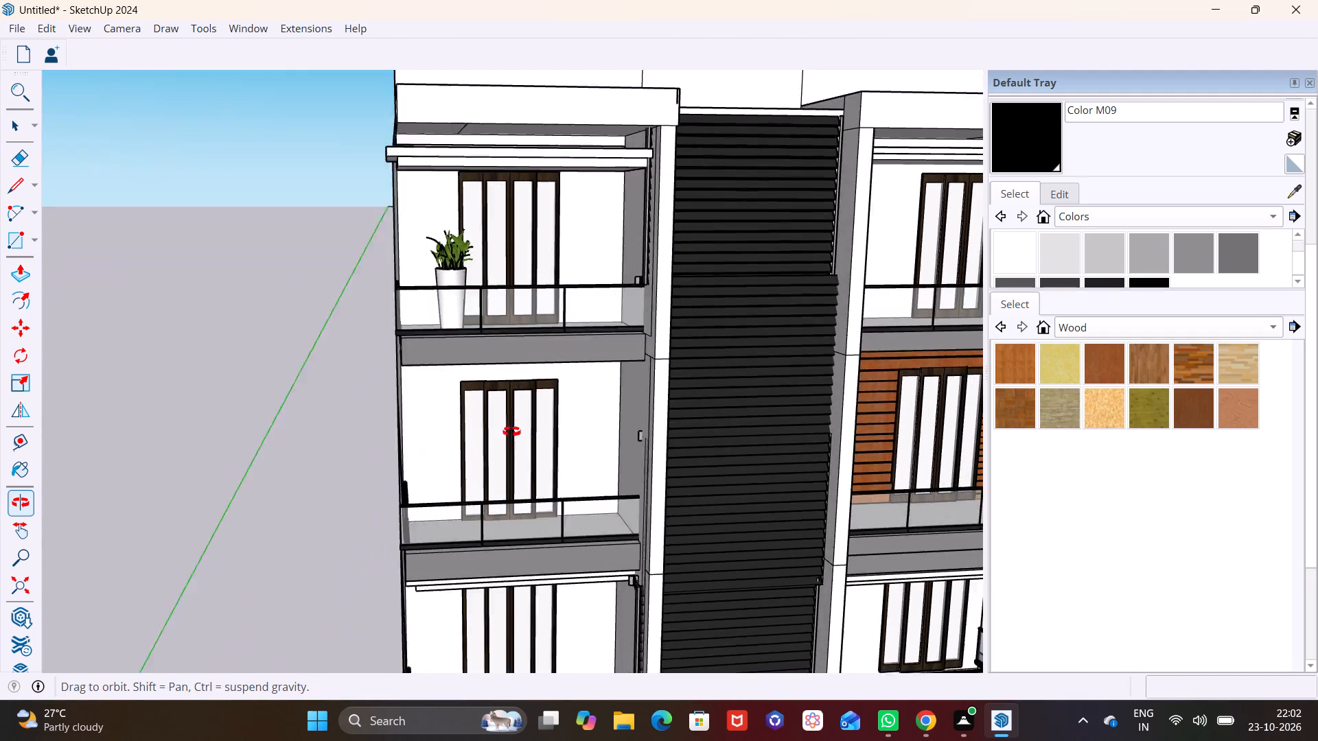
middle_drag(511, 432, 537, 440)
scroll(492, 311, up, 6)
click(463, 286)
key(m)
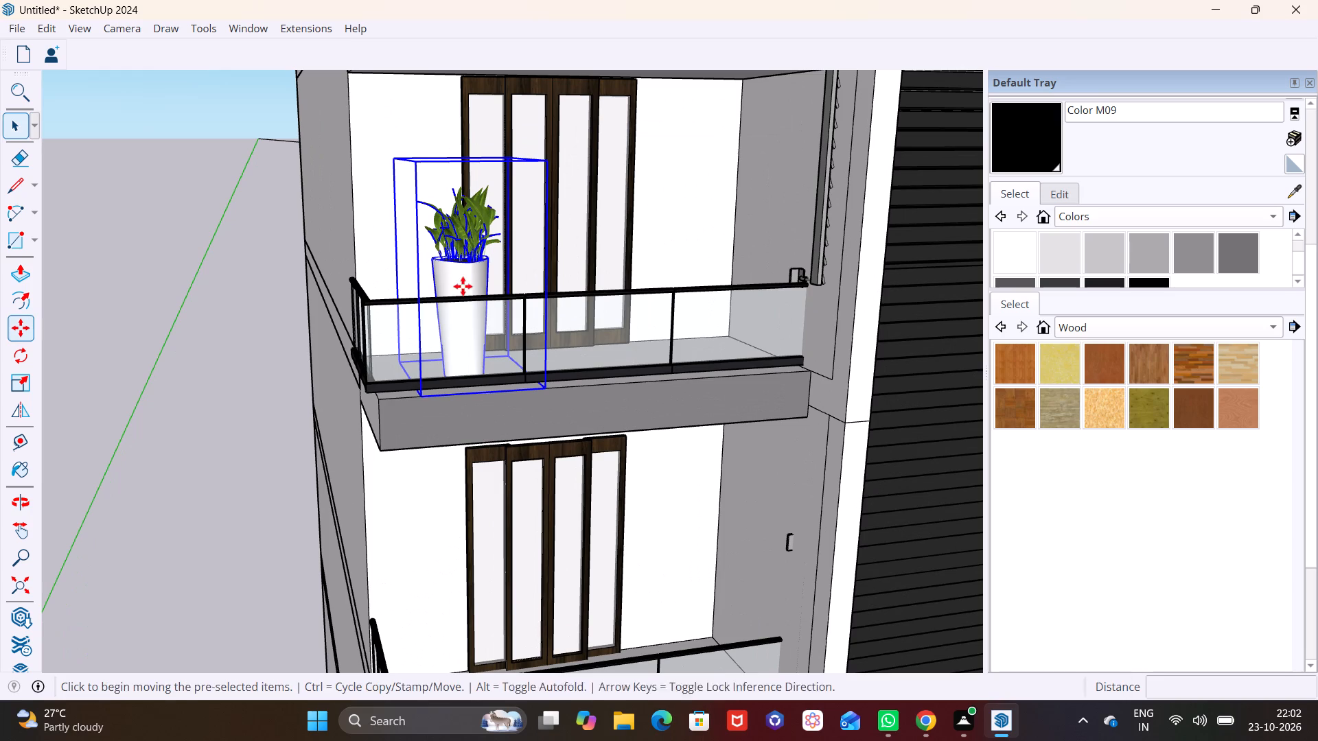
click(546, 161)
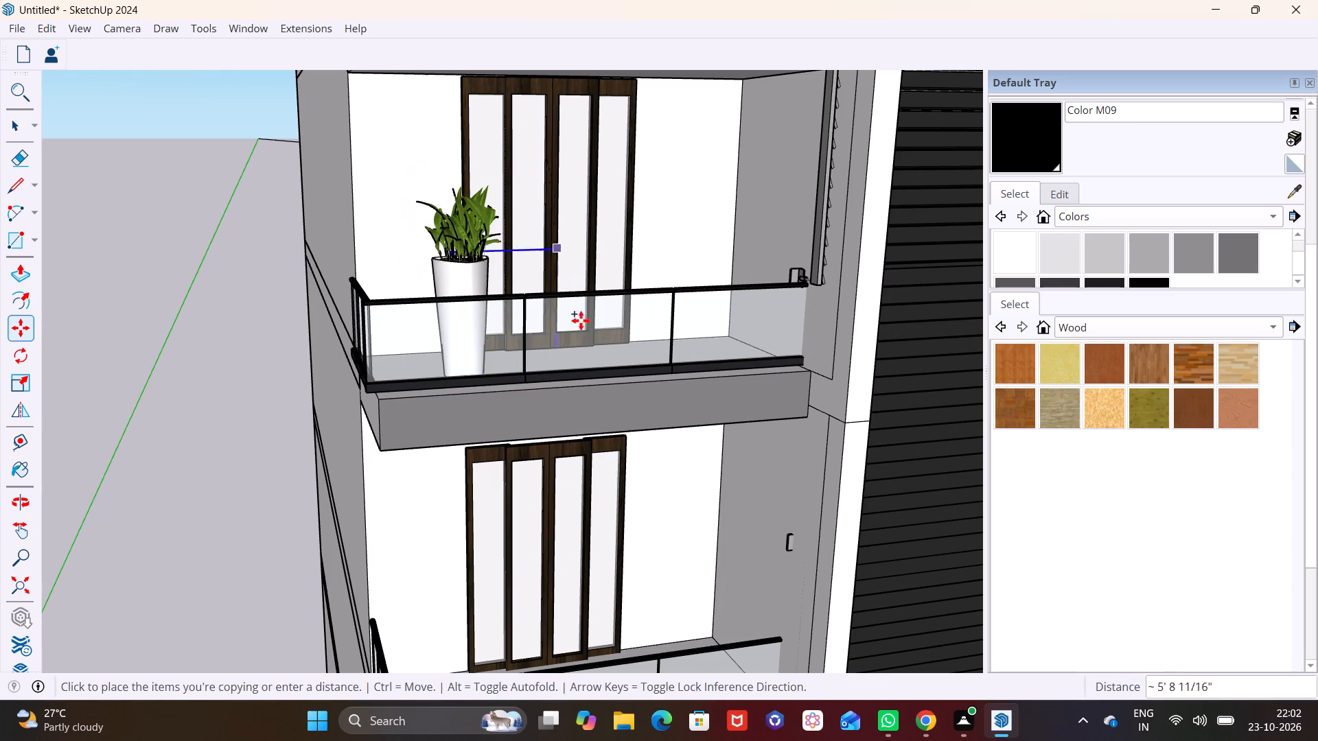
shift+middle_drag(667, 540, 512, 146)
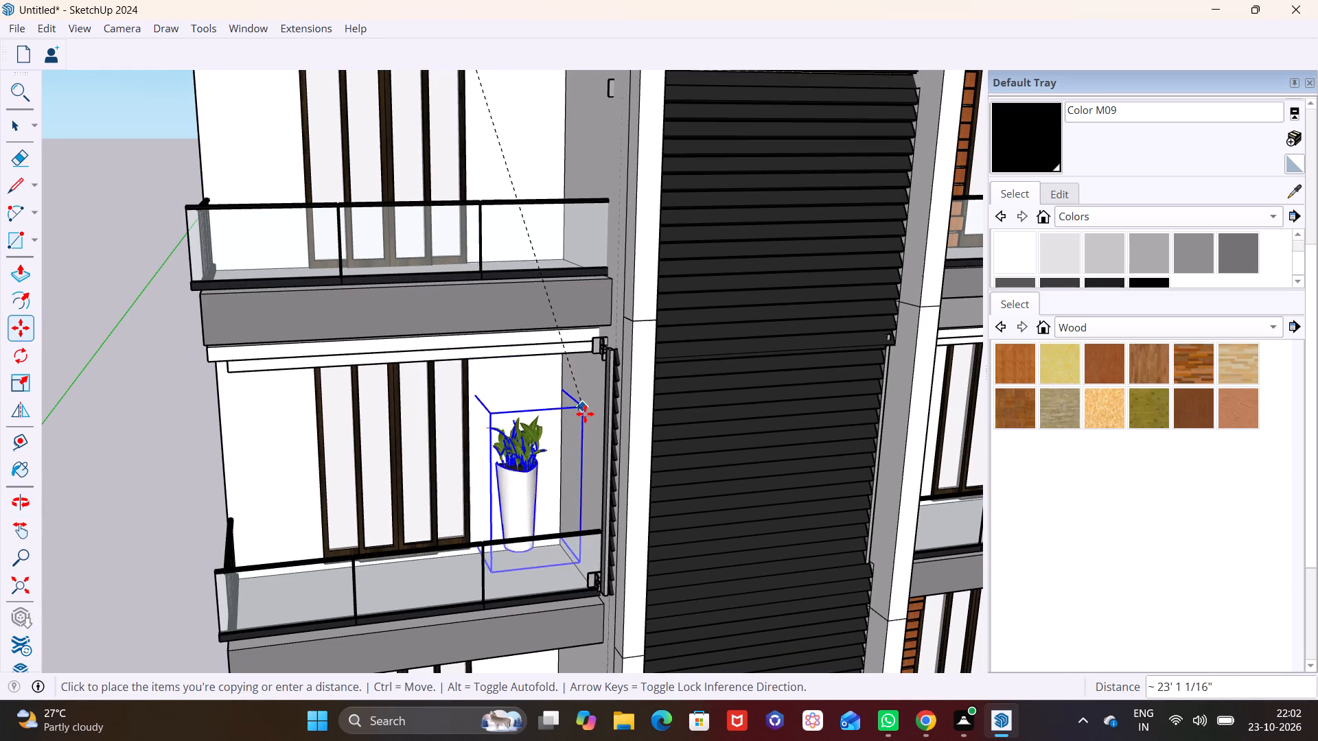
click(593, 421)
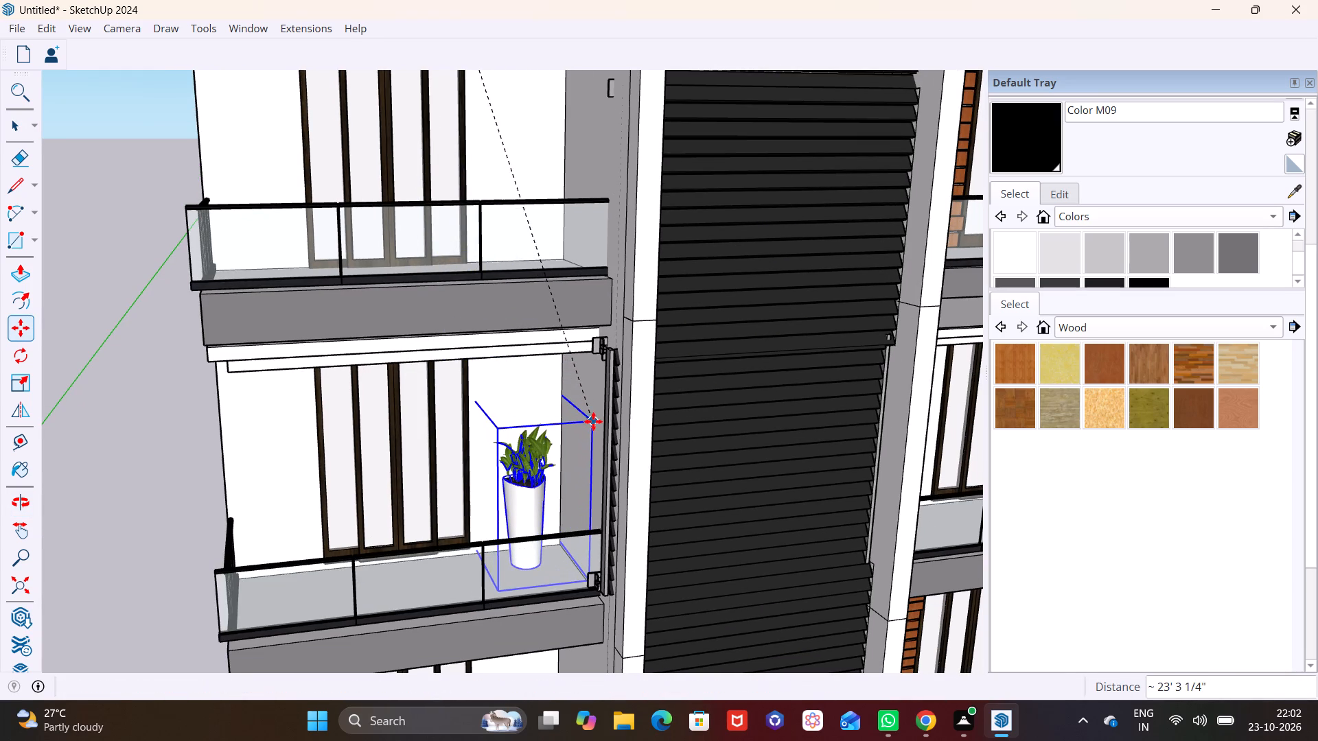
Copy the planter from the middle plain-side balcony down toward the lowest plain-side balcony, two floors below.
shift+middle_drag(588, 437, 590, 180)
click(586, 155)
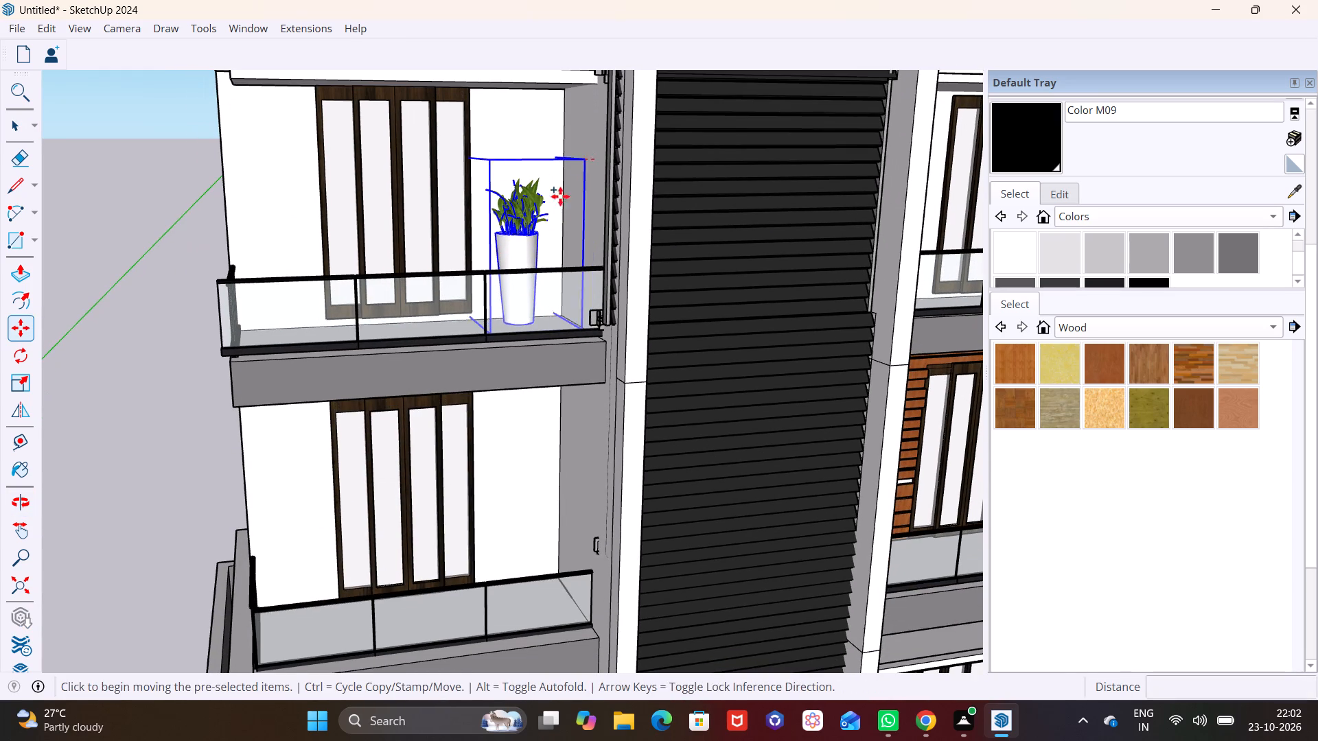
shift+middle_drag(515, 392, 616, 43)
shift+middle_drag(542, 349, 494, 186)
shift+scroll(491, 186, down, 1)
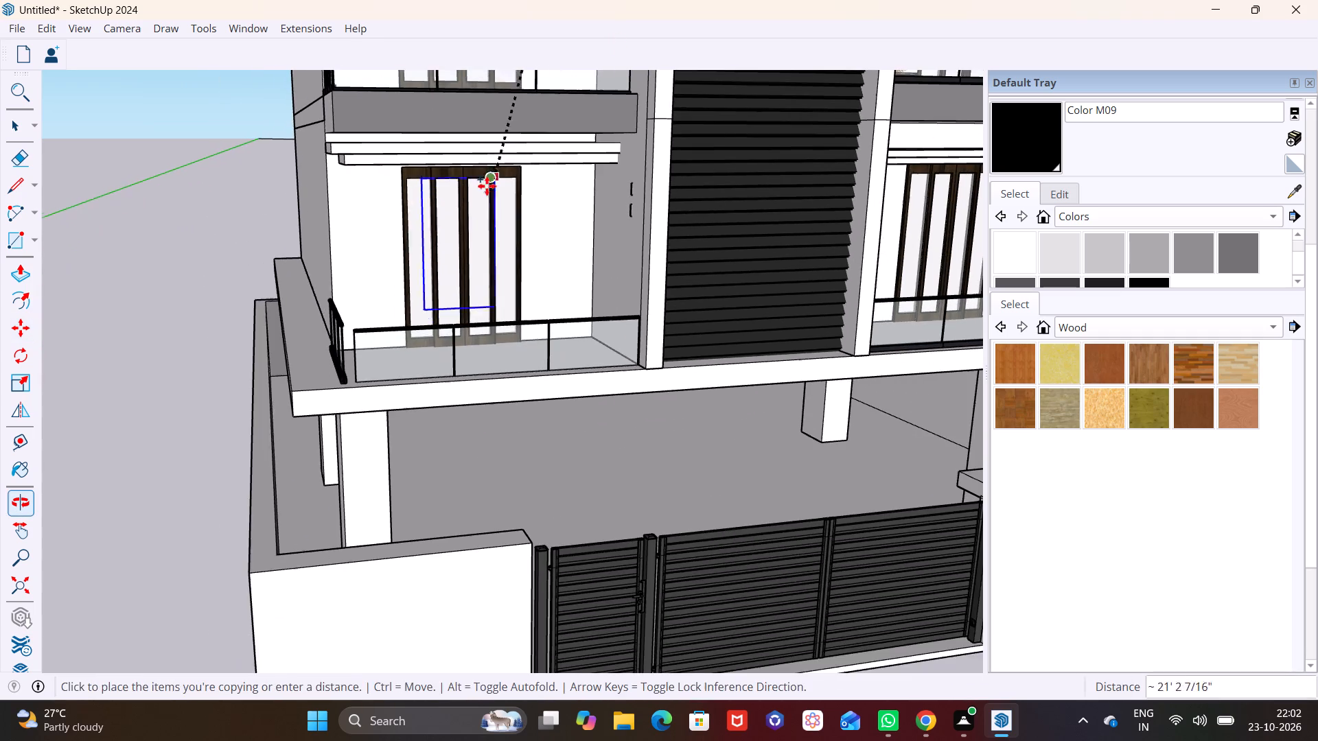
middle_drag(422, 239, 362, 279)
middle_drag(394, 274, 138, 338)
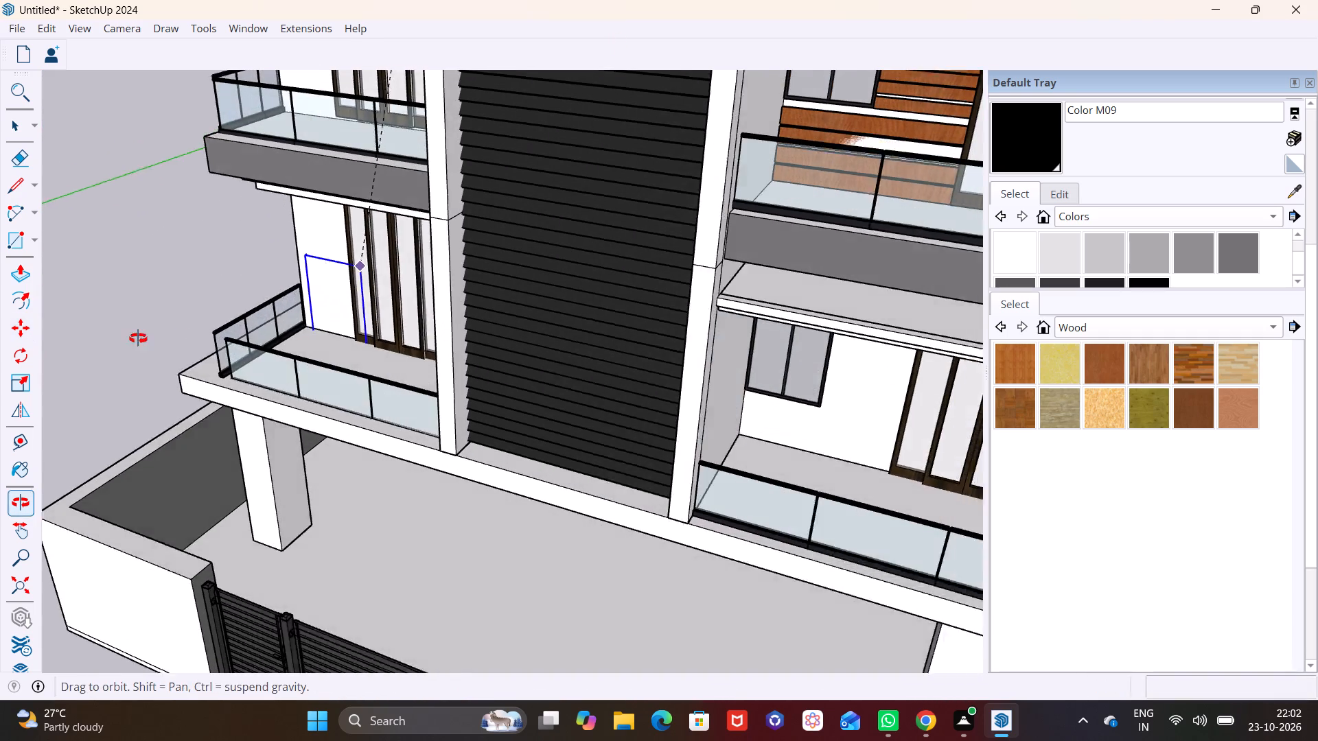
middle_drag(138, 338, 133, 338)
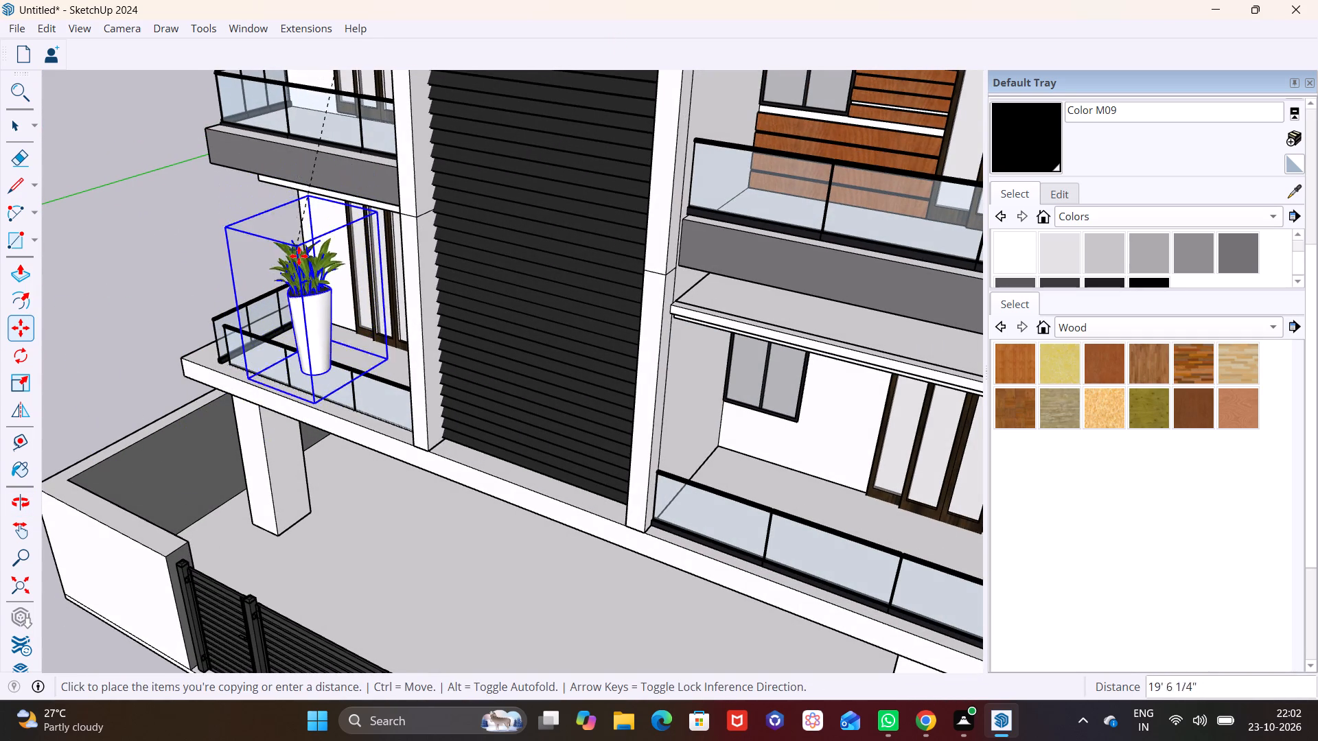
middle_drag(301, 274, 338, 211)
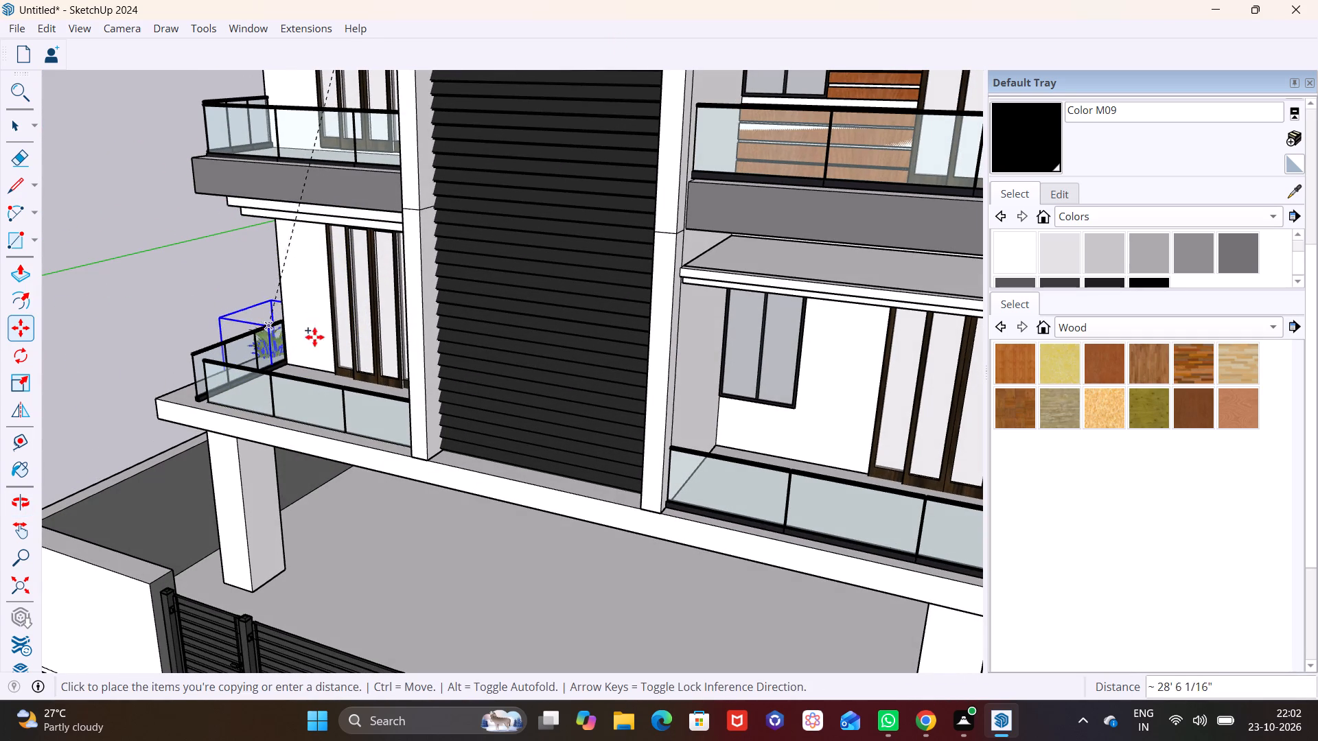
middle_drag(334, 337, 682, 313)
middle_drag(356, 355, 670, 336)
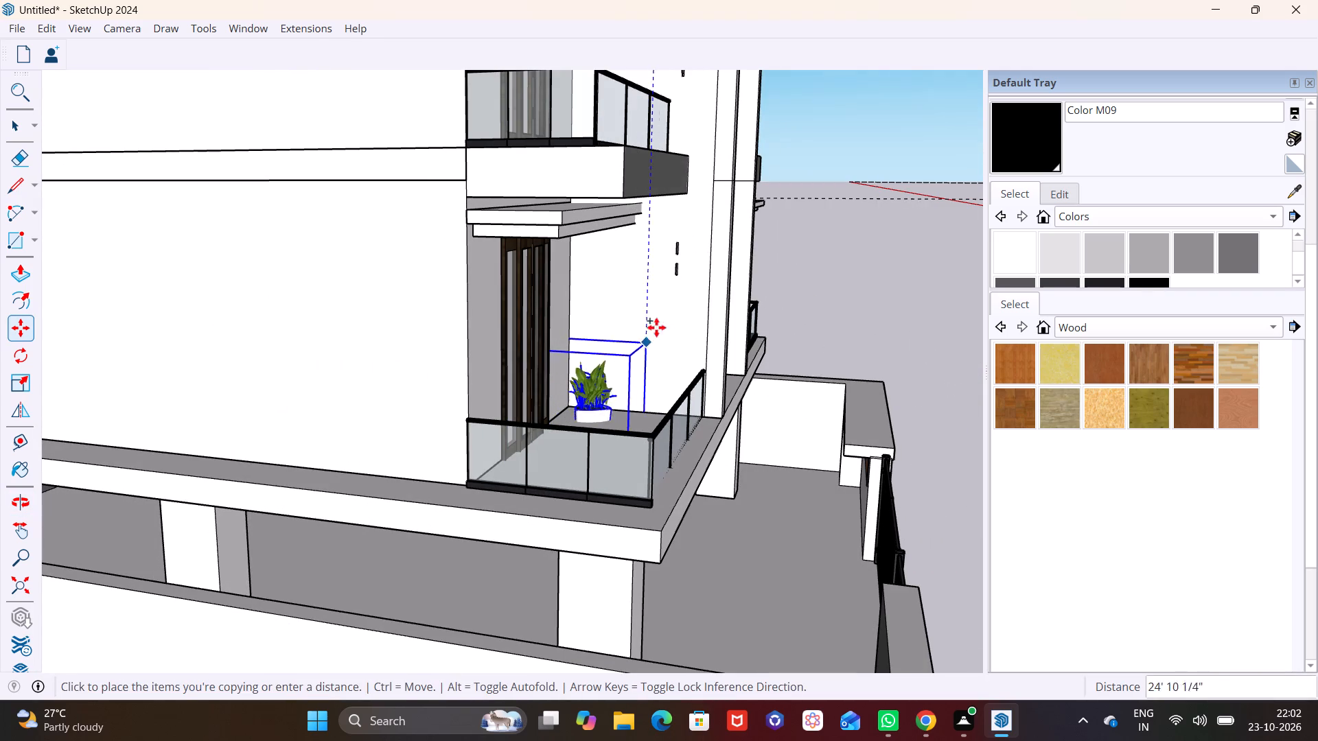
middle_drag(646, 298, 489, 365)
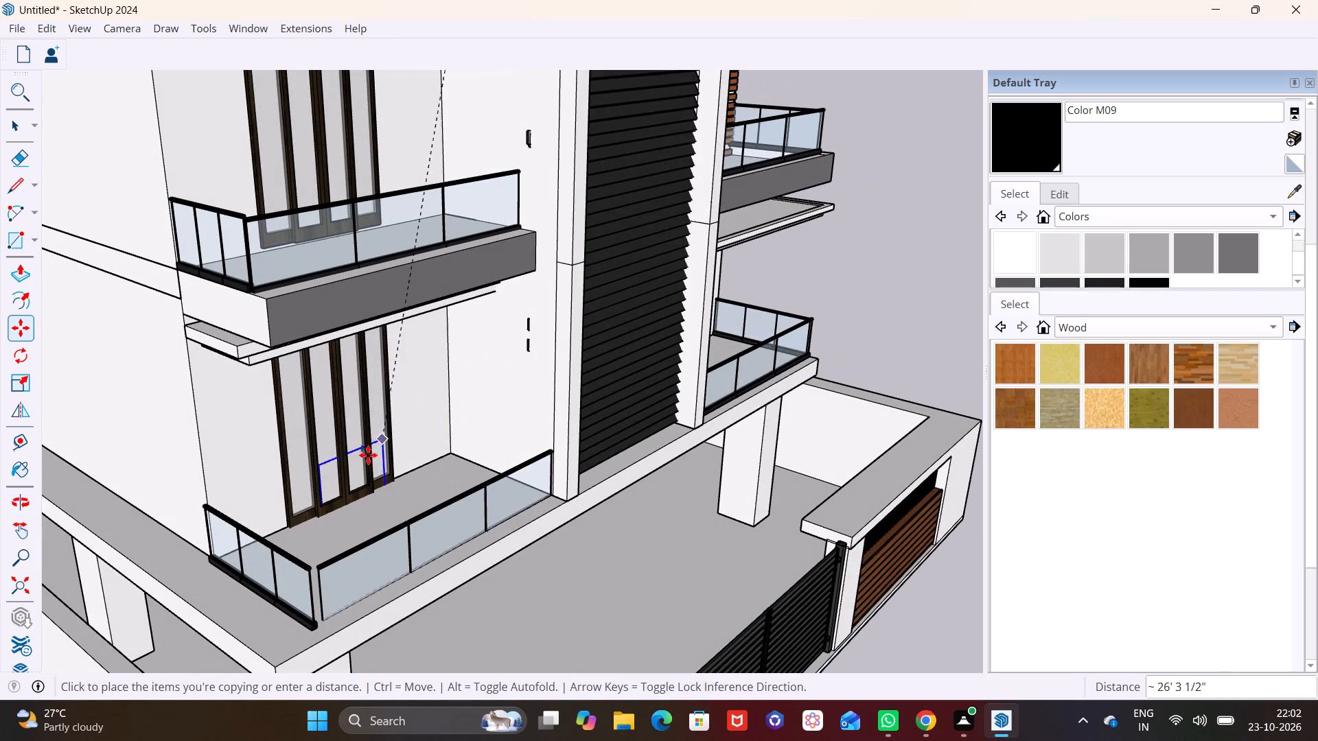
middle_drag(346, 456, 0, 509)
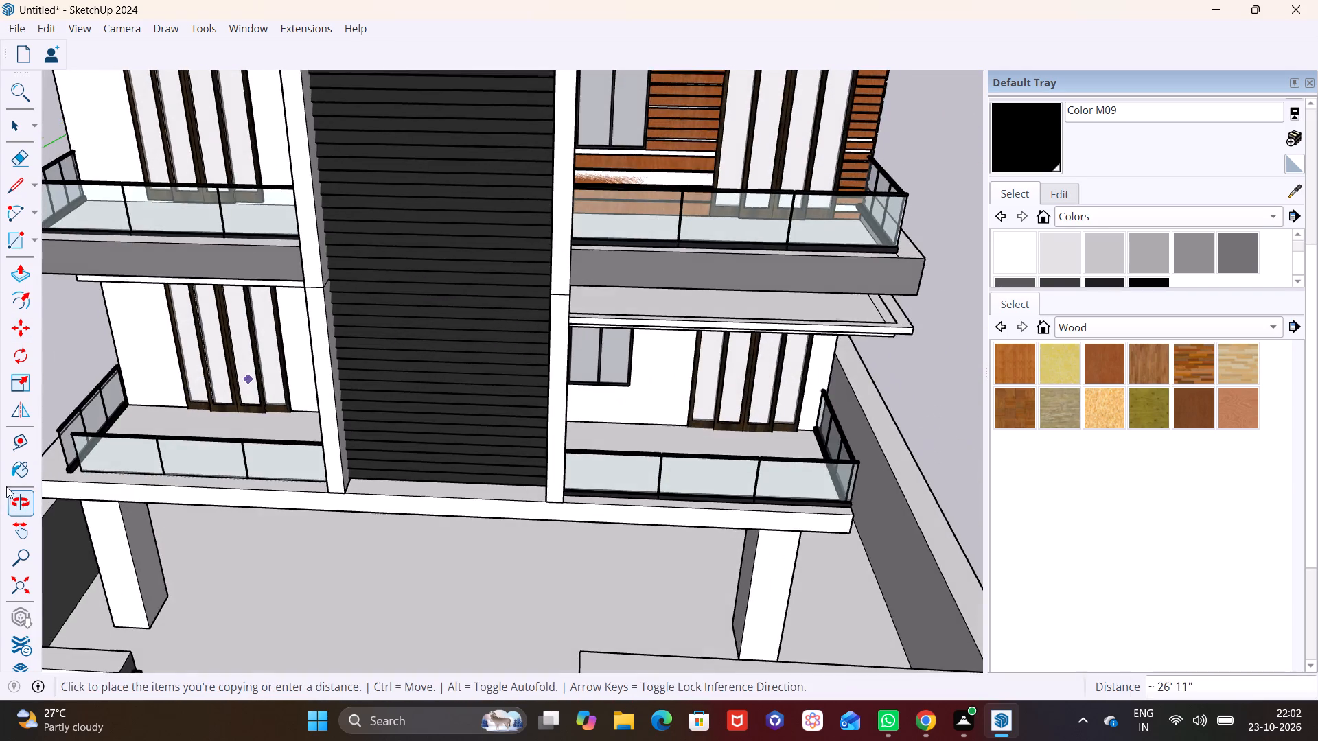
scroll(120, 391, up, 2)
scroll(172, 410, down, 6)
shift+middle_drag(191, 442, 490, 445)
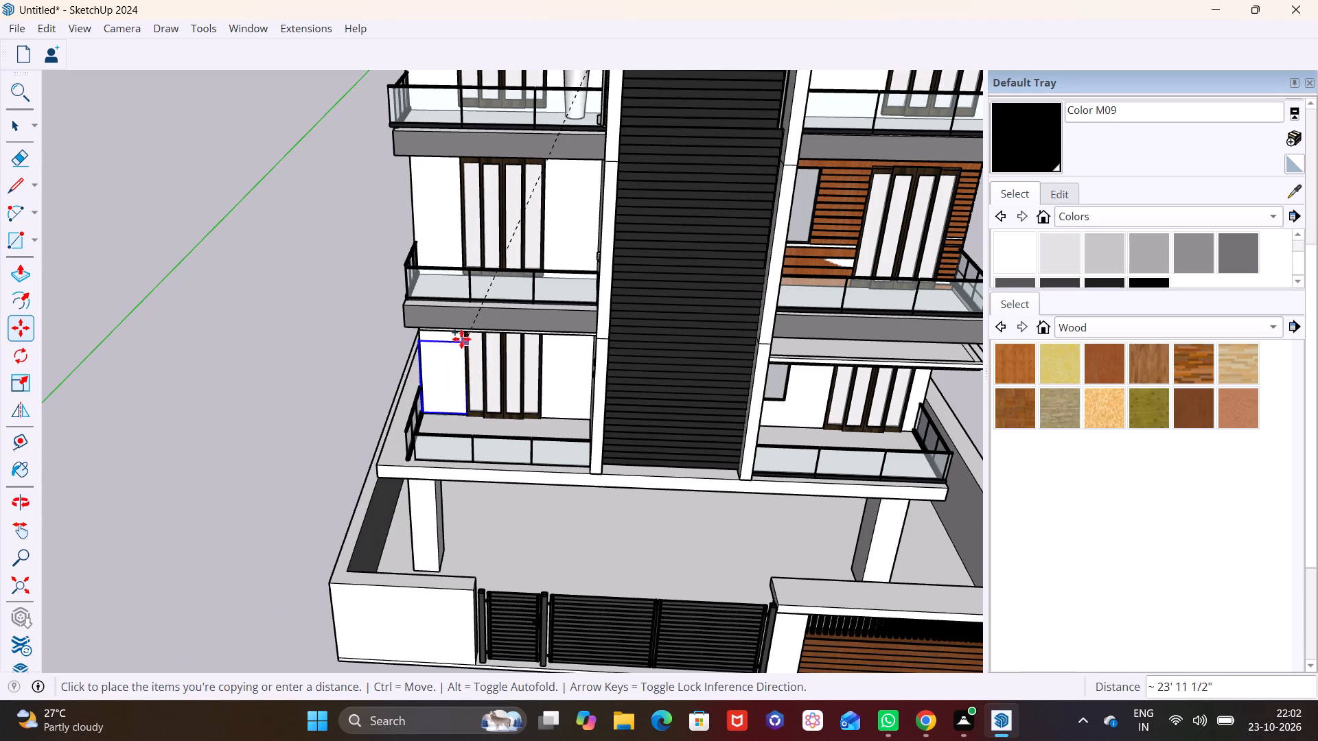
click(371, 340)
Move the new planter copy toward the outer front corner of the lowest plain-side balcony.
middle_drag(467, 402, 312, 437)
scroll(313, 409, down, 7)
click(217, 428)
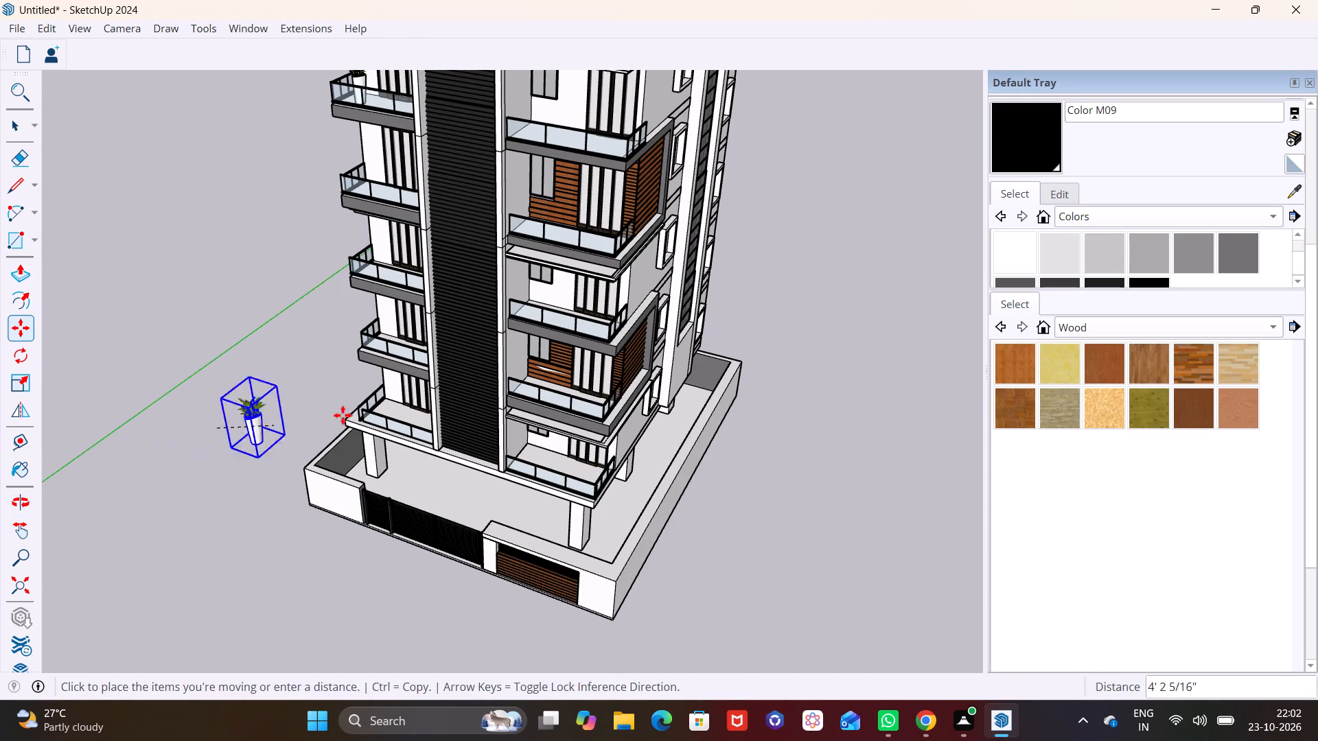
click(364, 410)
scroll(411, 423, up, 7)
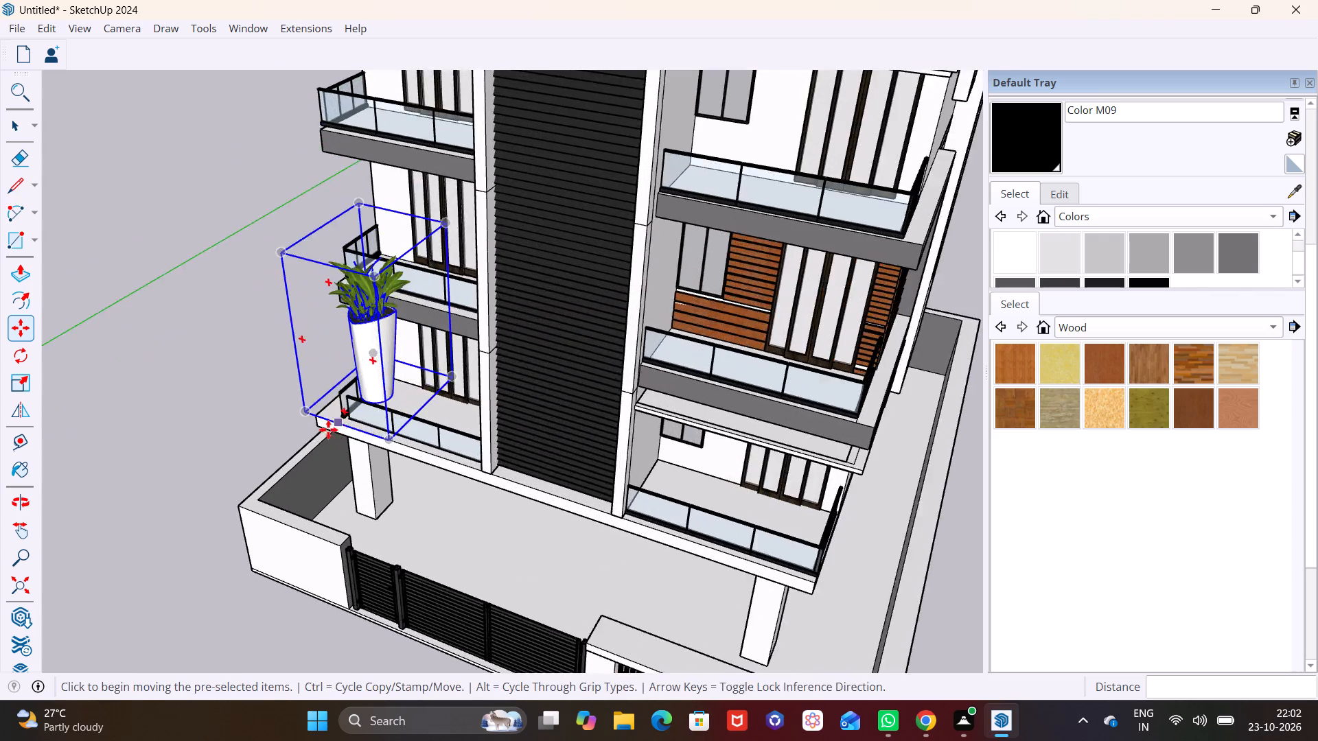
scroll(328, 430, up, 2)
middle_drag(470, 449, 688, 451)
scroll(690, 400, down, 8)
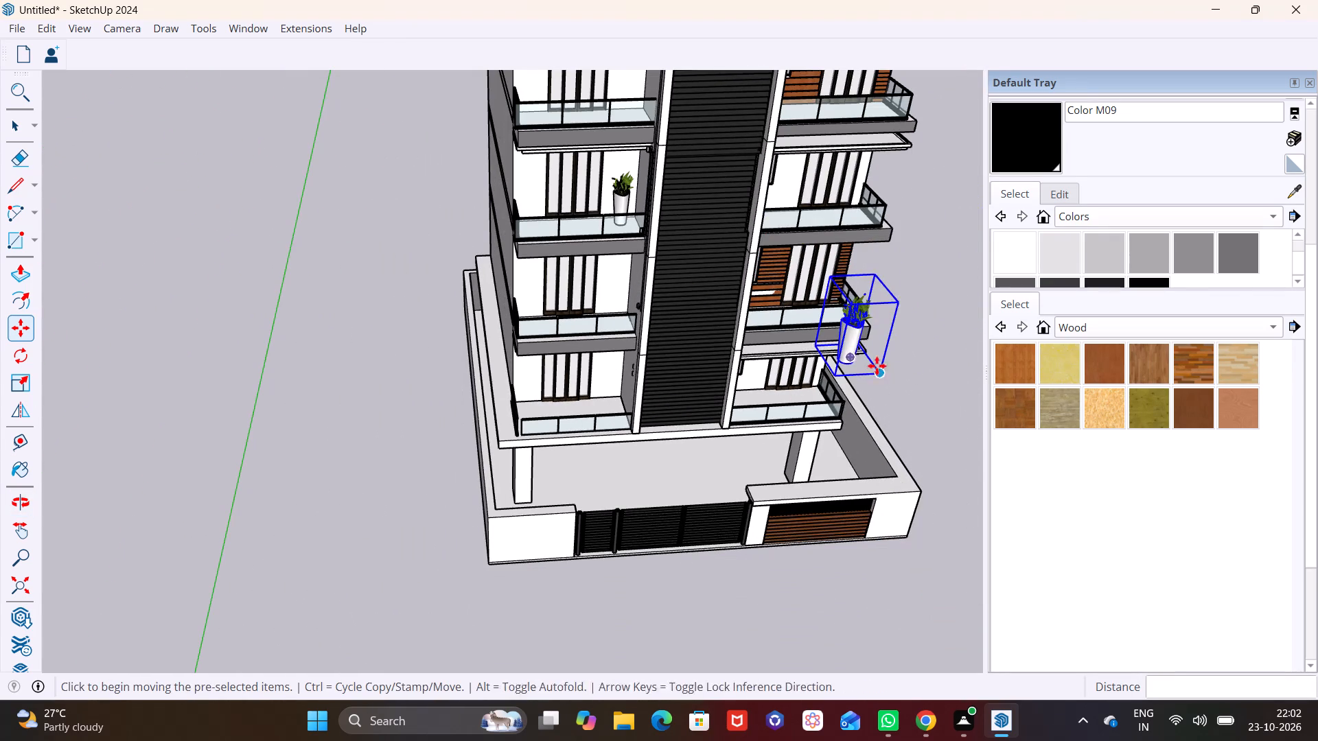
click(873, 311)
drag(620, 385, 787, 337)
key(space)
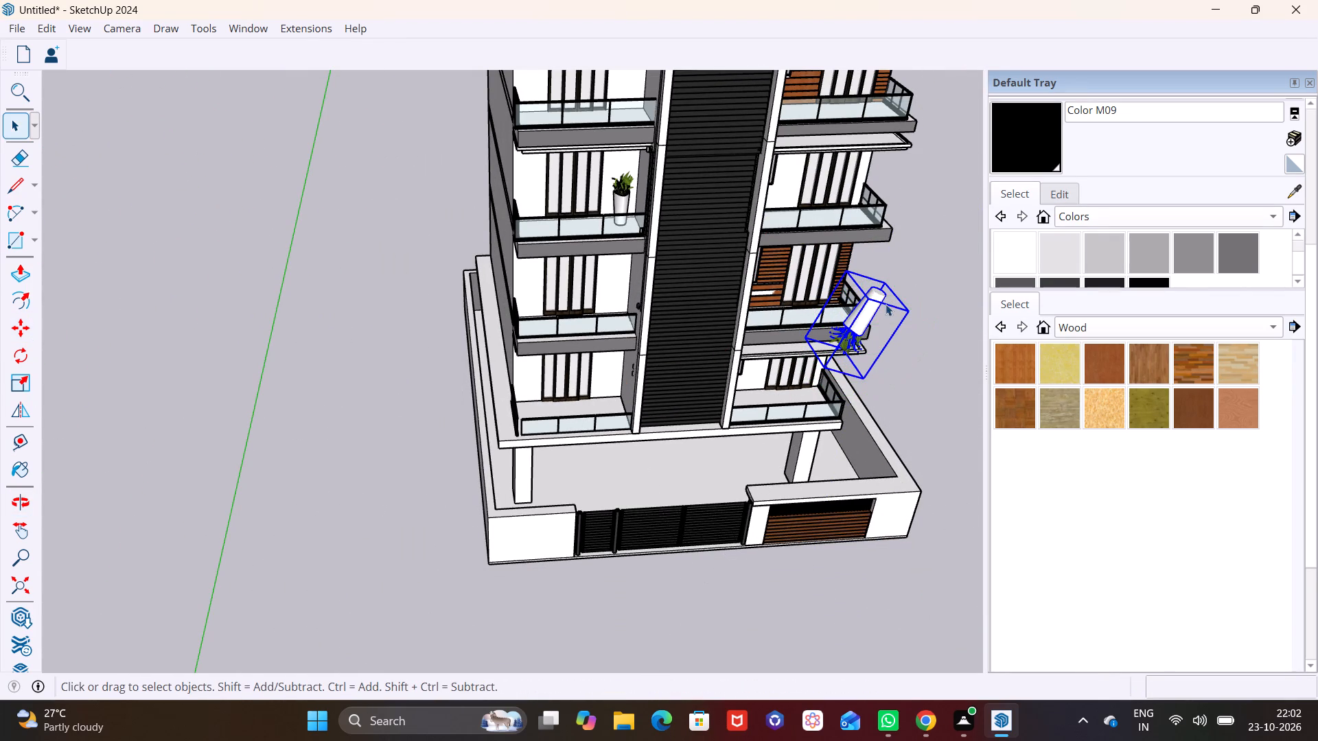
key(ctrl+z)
Move the floating planter copy back to the building, about 38' 9" in the final move, above the lowest plain-side balcony.
key(m)
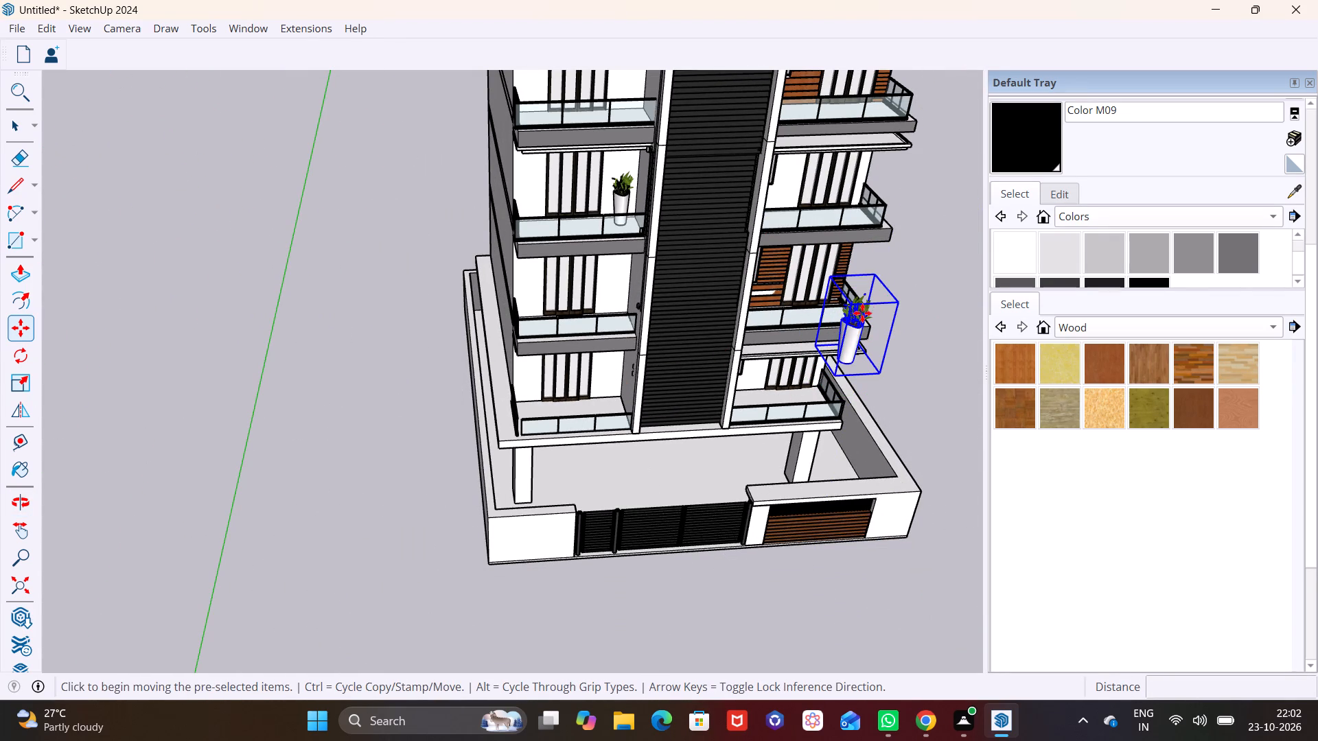
click(862, 313)
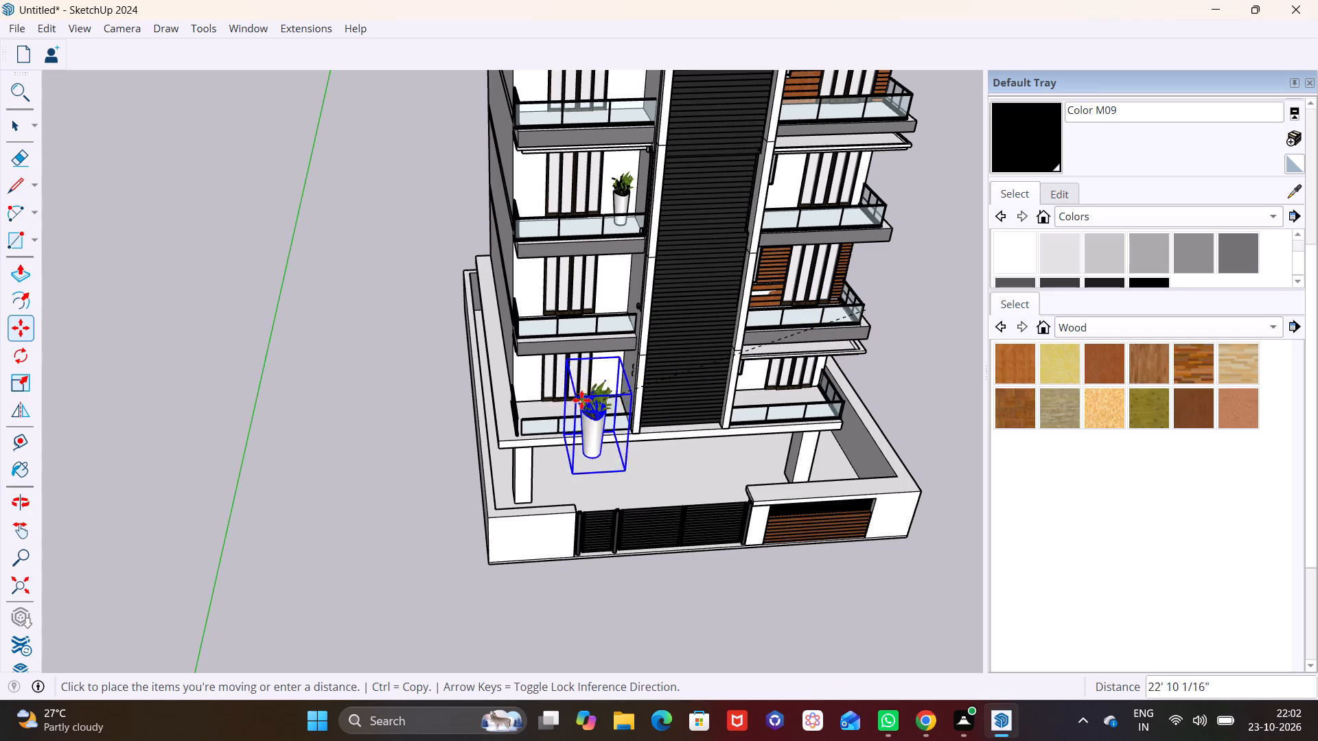
click(576, 364)
middle_drag(579, 427, 831, 327)
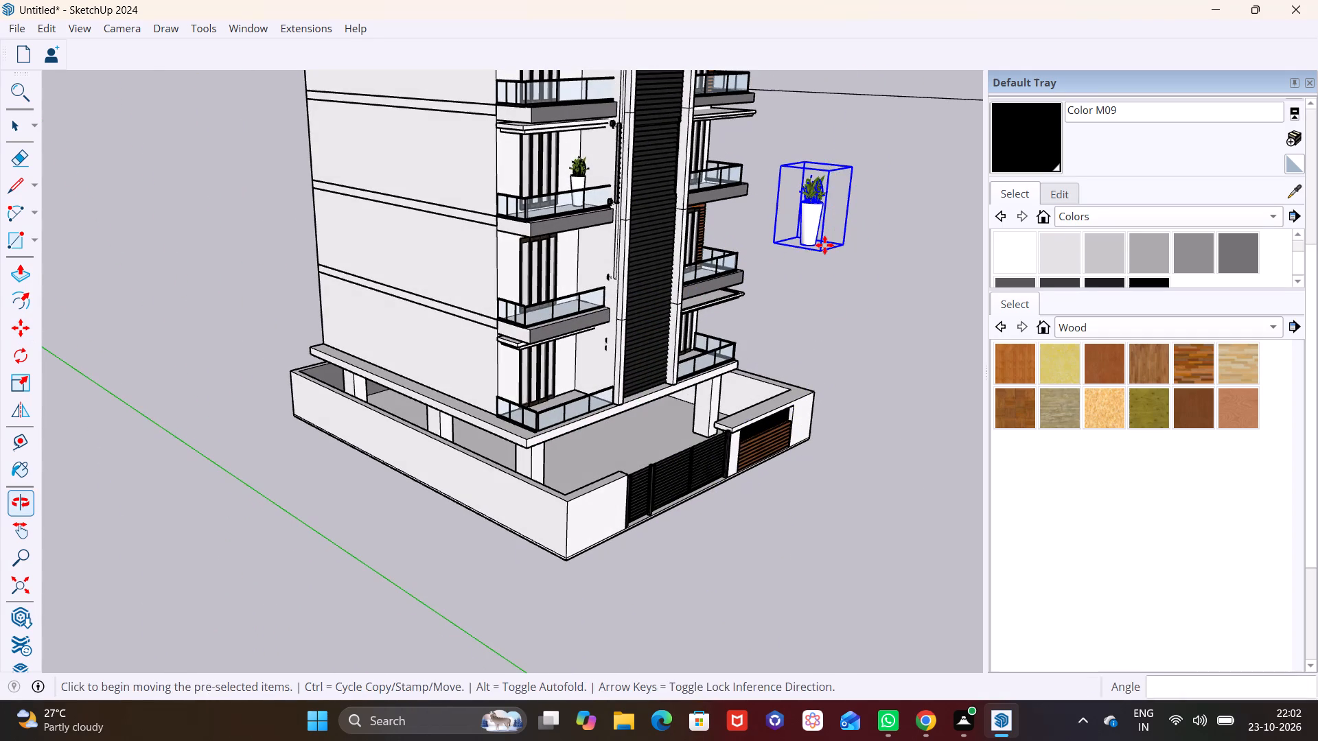
click(826, 169)
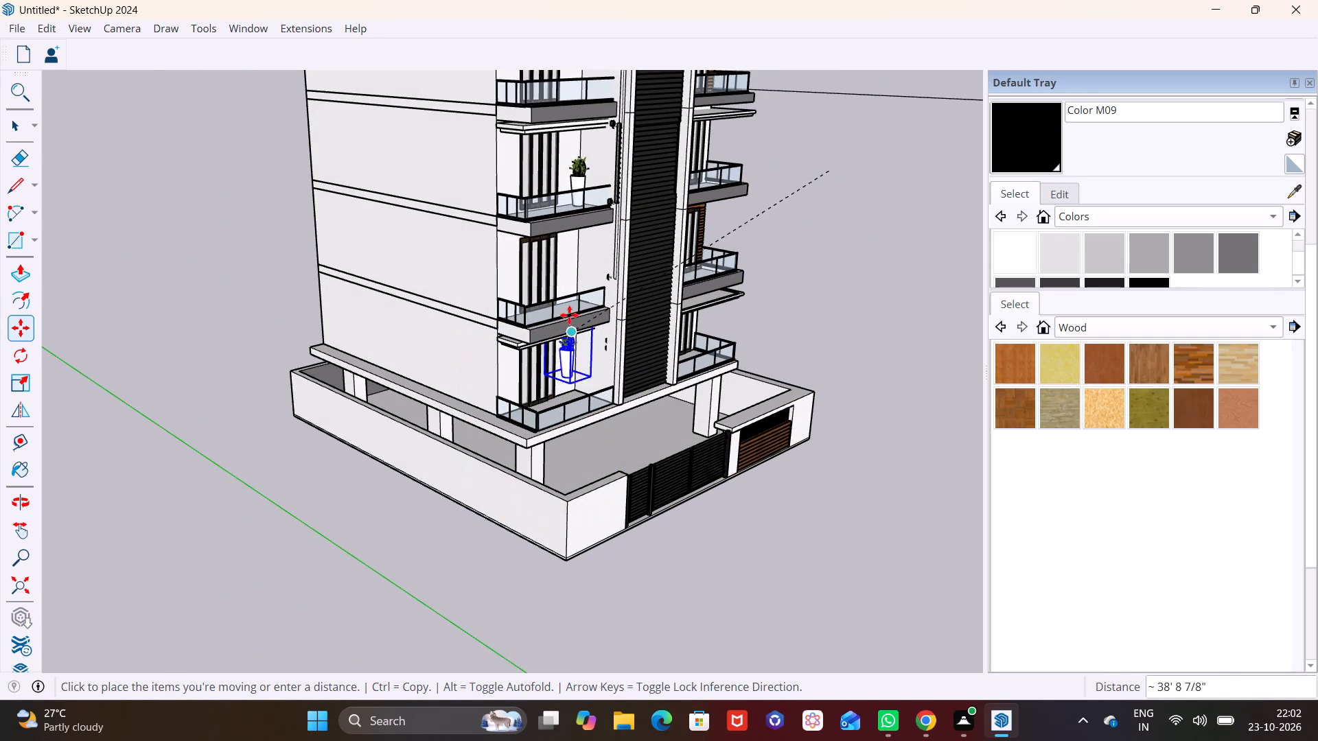
click(559, 330)
Lower the planter vertically so its base reaches the floor of the lowest plain-side balcony.
middle_drag(594, 379, 748, 296)
scroll(656, 317, up, 3)
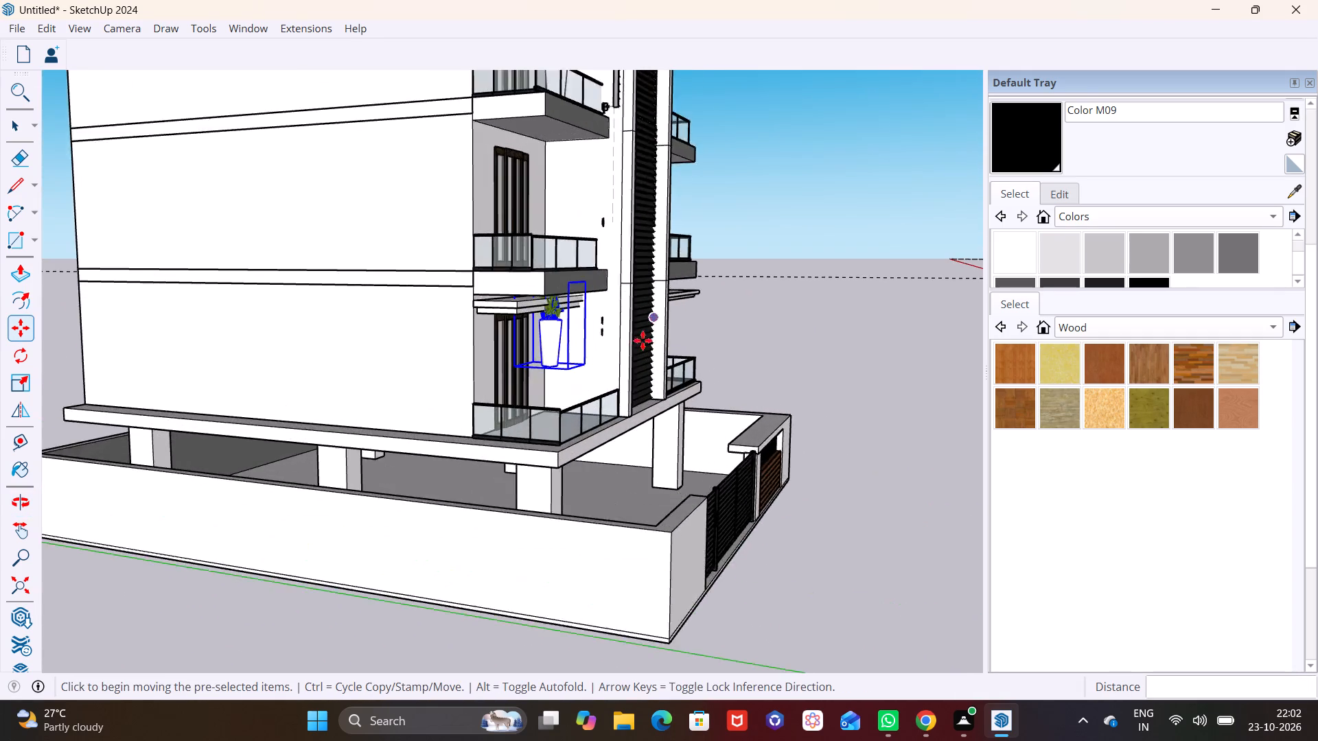
scroll(643, 340, up, 6)
click(540, 301)
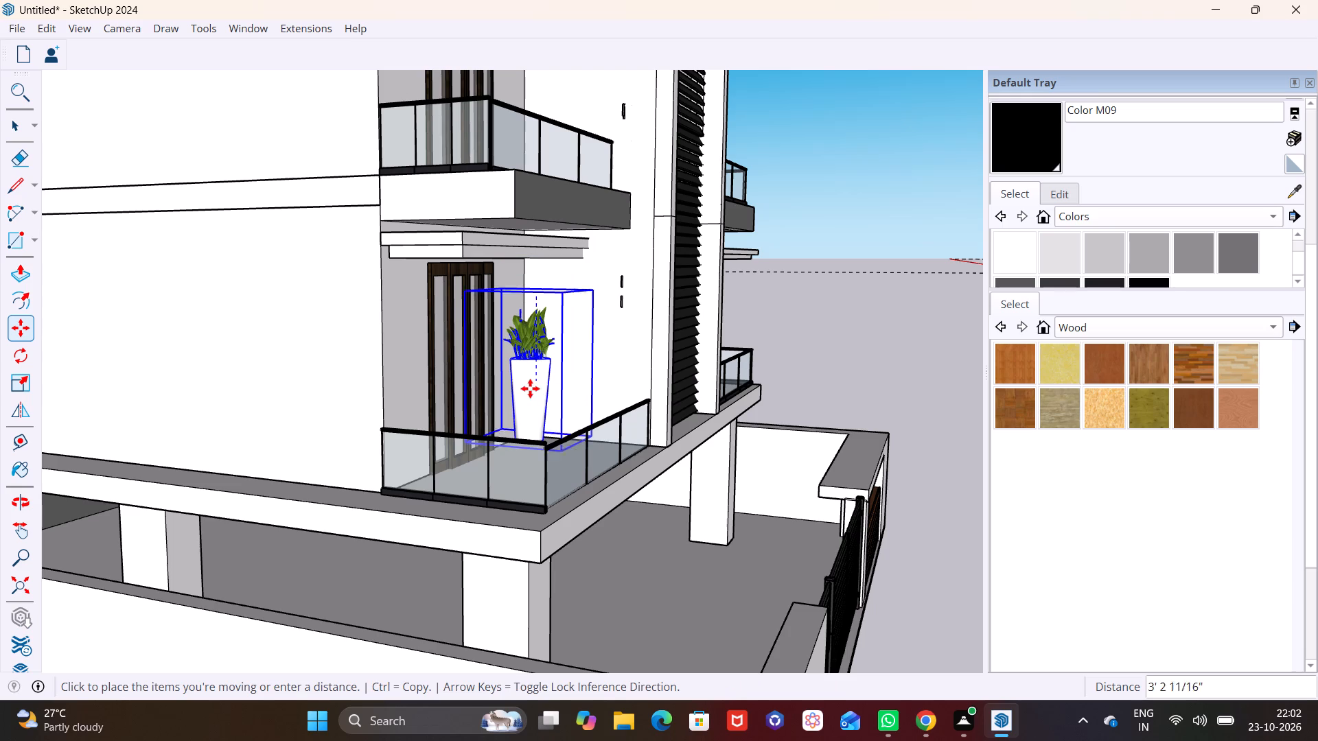
drag(529, 397, 527, 410)
click(544, 353)
drag(544, 355, 538, 381)
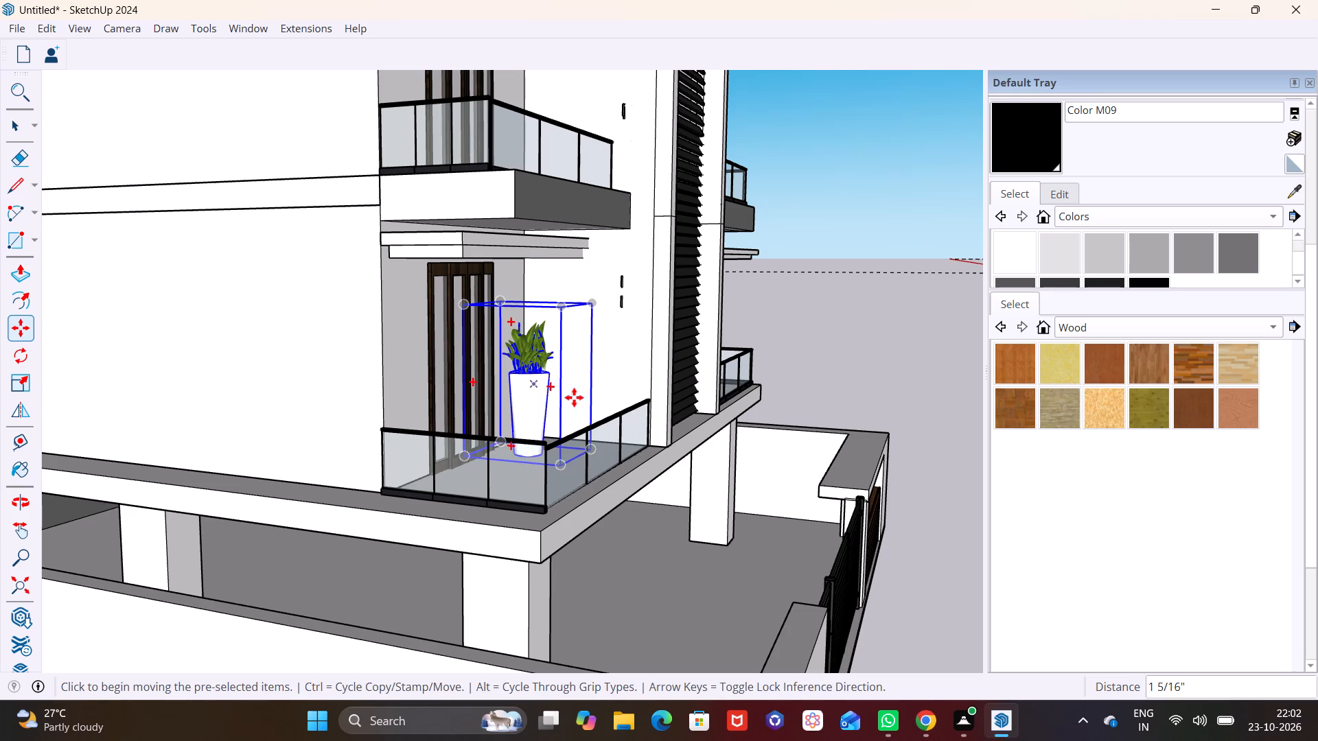
Shift the planter toward the front outer end of the lowest balcony, inside the railing, and deselect it.
middle_drag(574, 397, 359, 479)
click(286, 484)
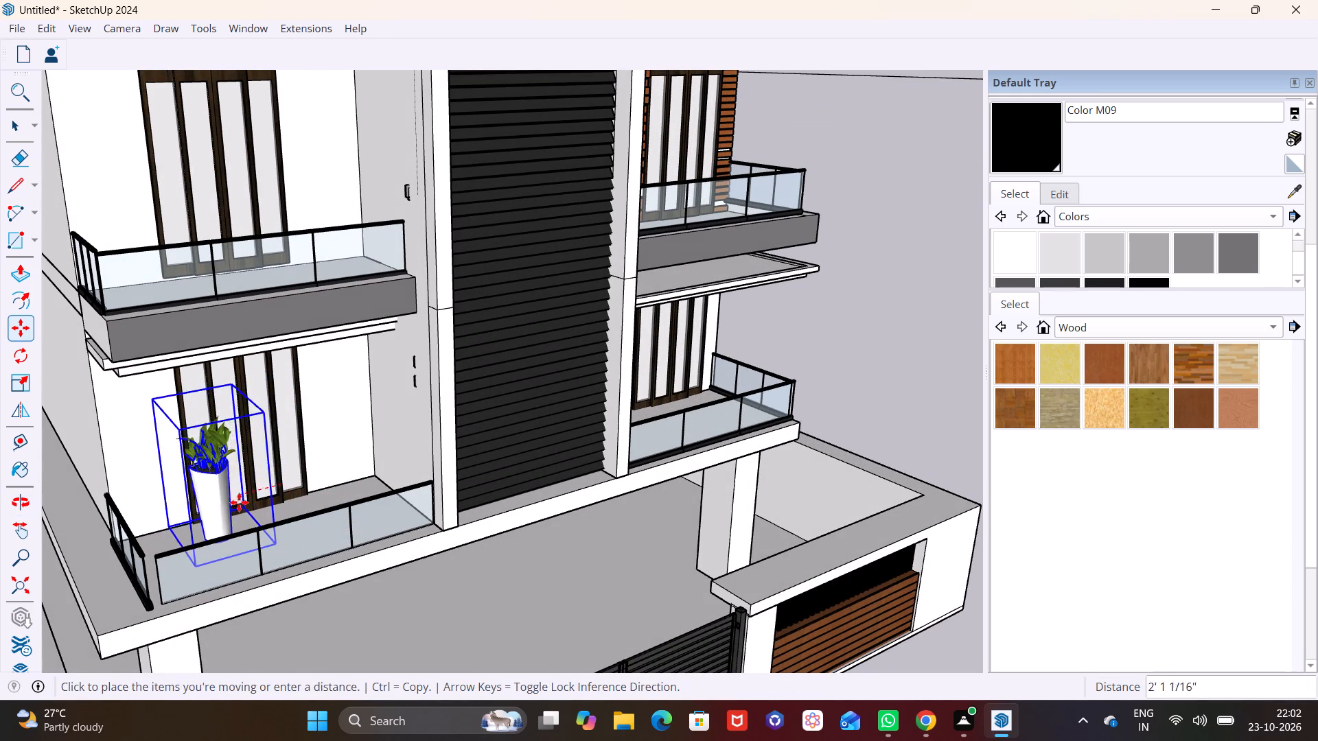
click(224, 520)
key(space)
click(302, 493)
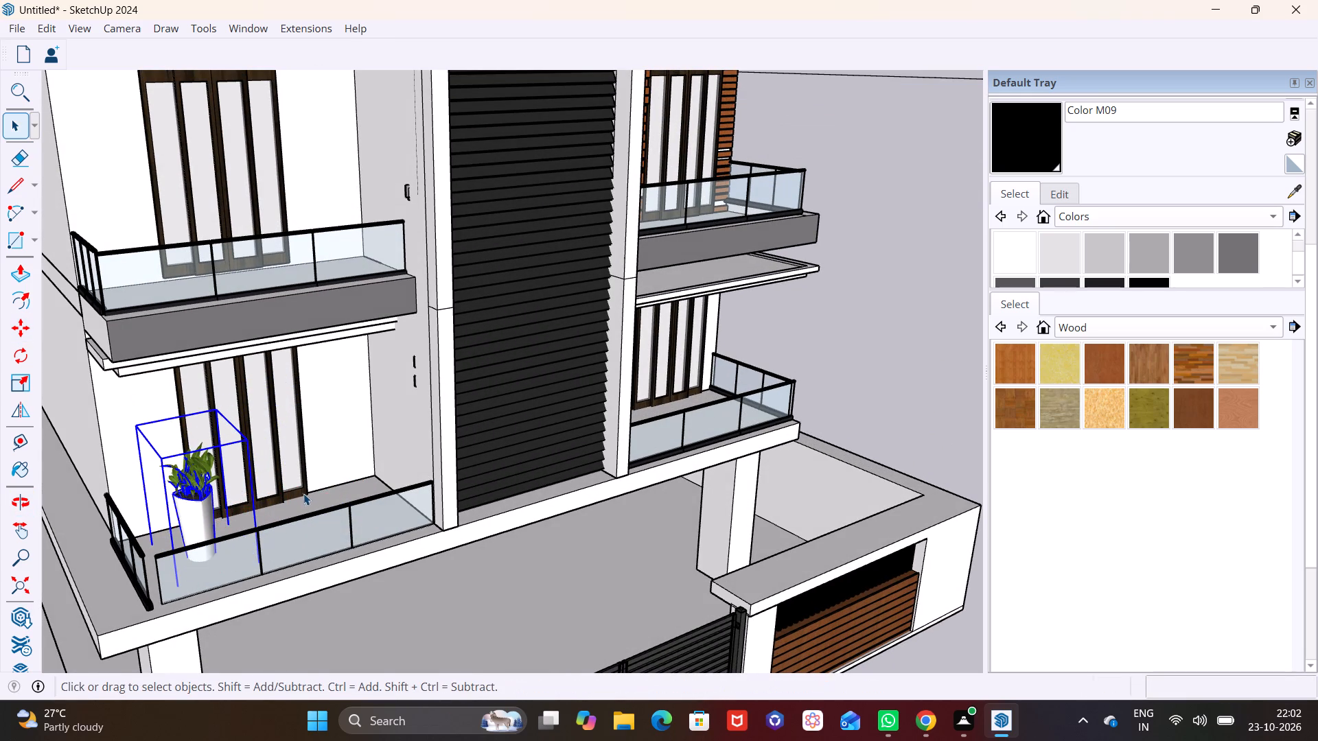
Move the middle plain-side balcony's planter sideways, away from the black louvred screen and in front of the door.
scroll(310, 473, down, 5)
middle_drag(310, 473, 172, 416)
scroll(219, 325, down, 4)
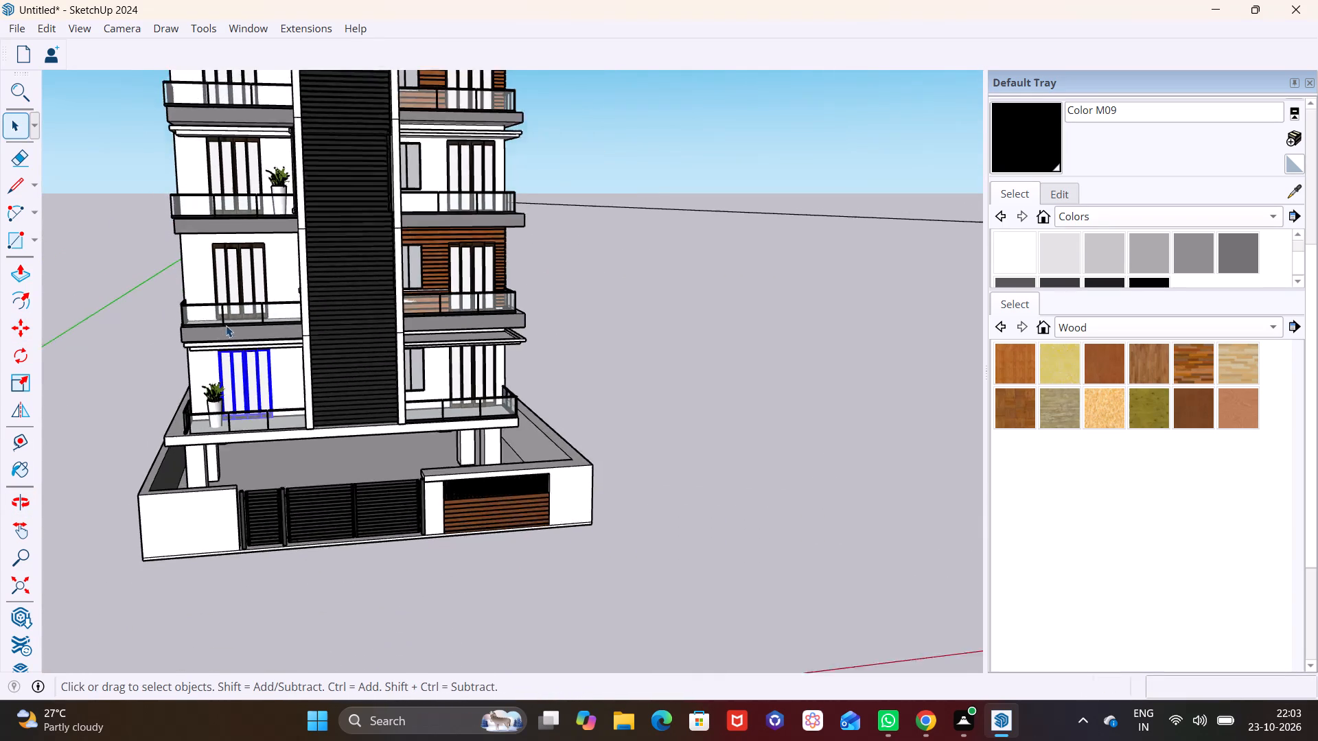
scroll(226, 325, down, 2)
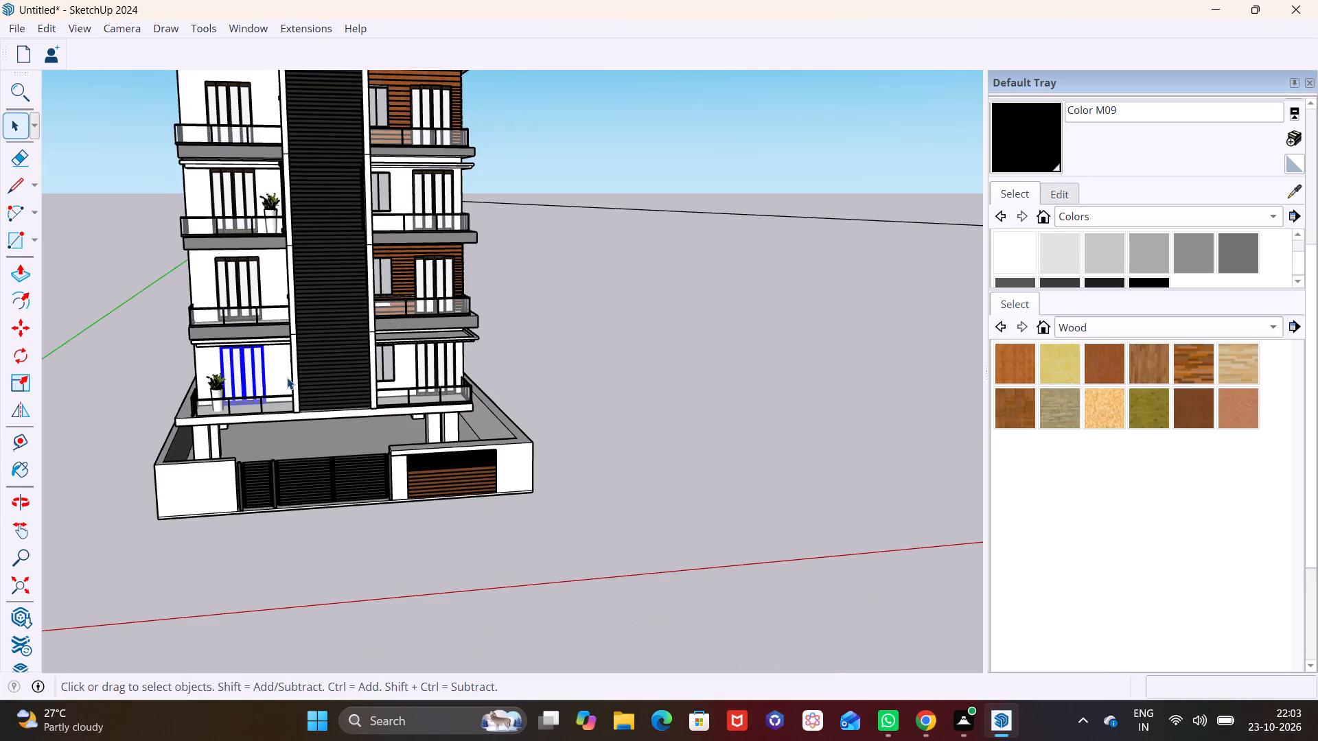
middle_drag(297, 377, 196, 364)
scroll(208, 355, down, 2)
shift+middle_drag(238, 351, 208, 504)
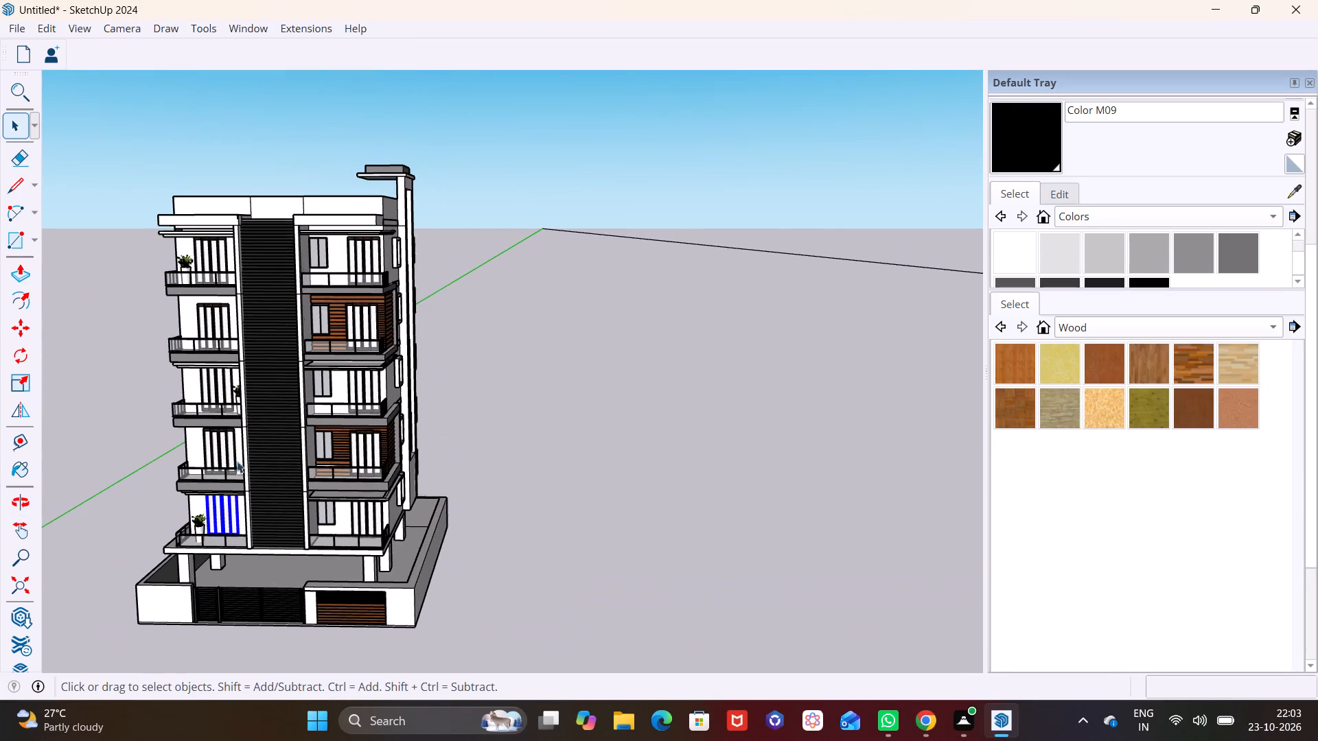
scroll(247, 419, up, 7)
shift+middle_drag(278, 432, 441, 429)
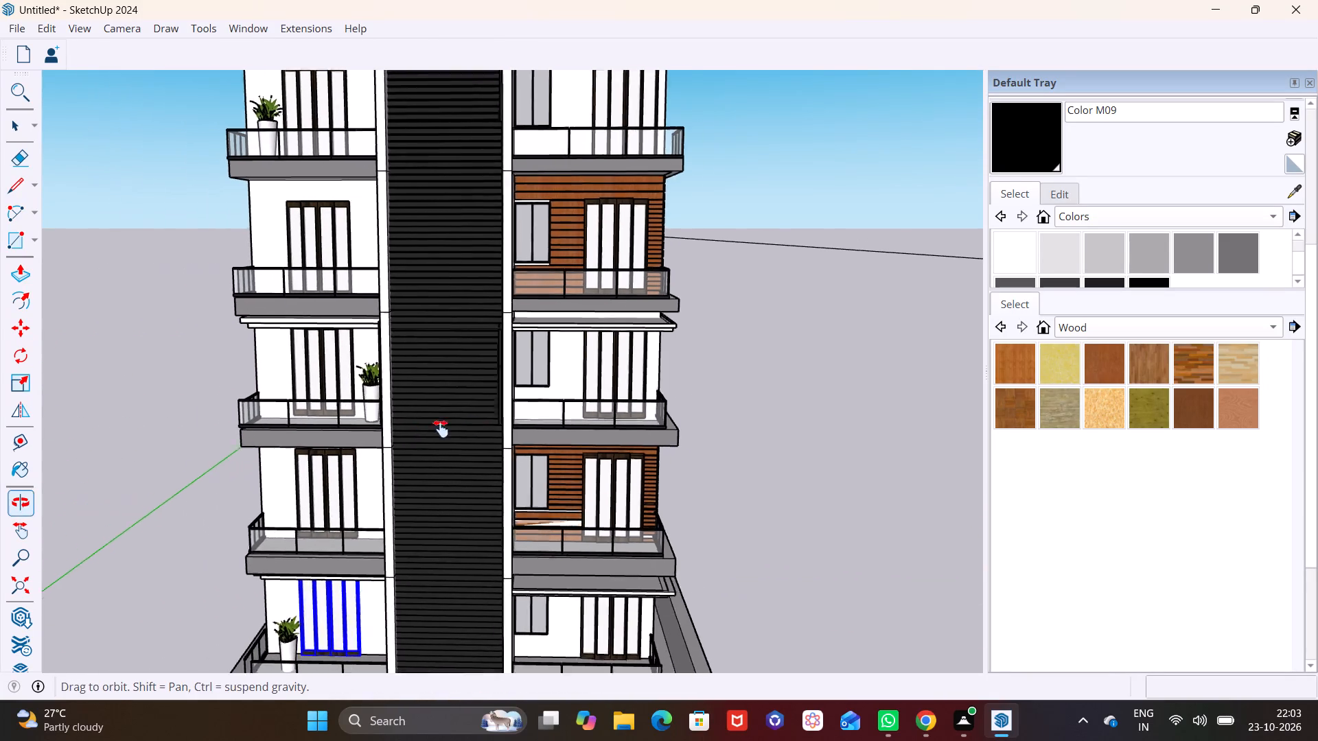
shift+middle_drag(441, 429, 442, 429)
click(397, 386)
key(m)
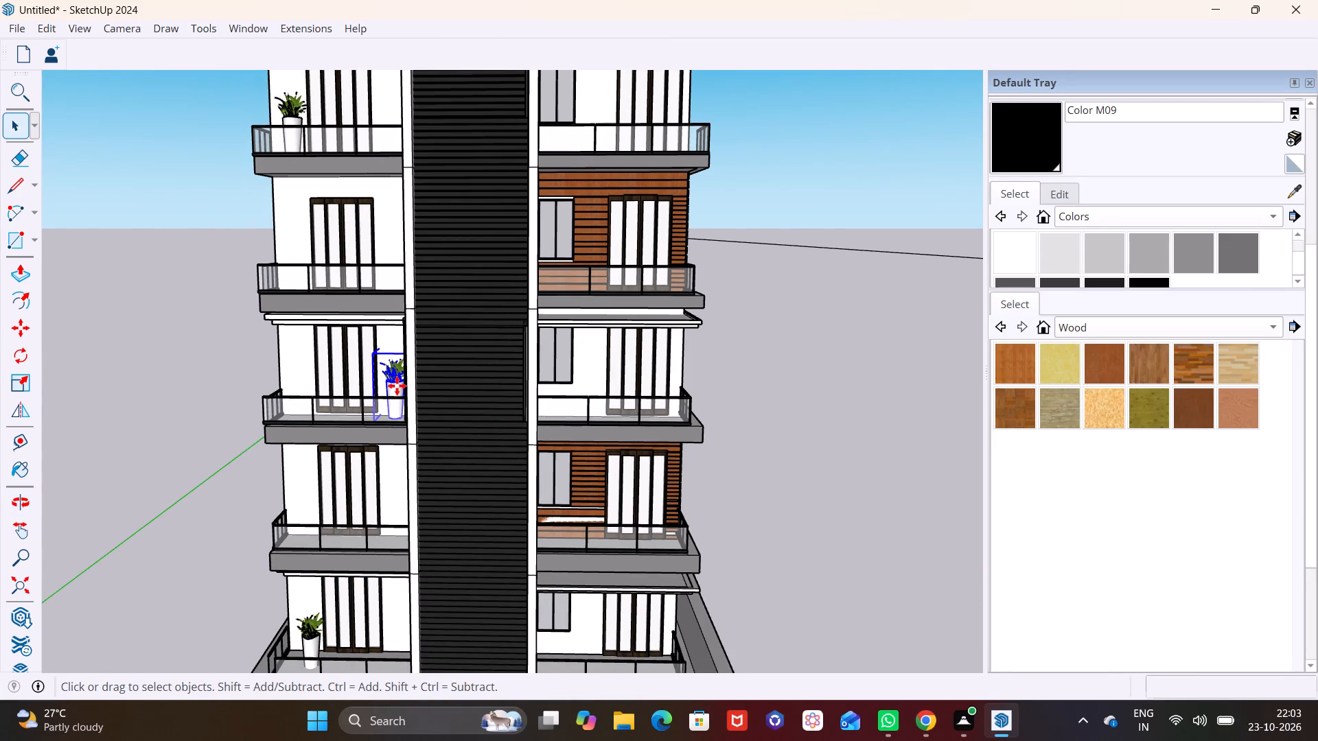
click(397, 386)
click(356, 384)
Copy the middle-floor planter about 26' across to the outer end of the same-floor balcony beyond the louvred screen, and deselect it.
click(358, 384)
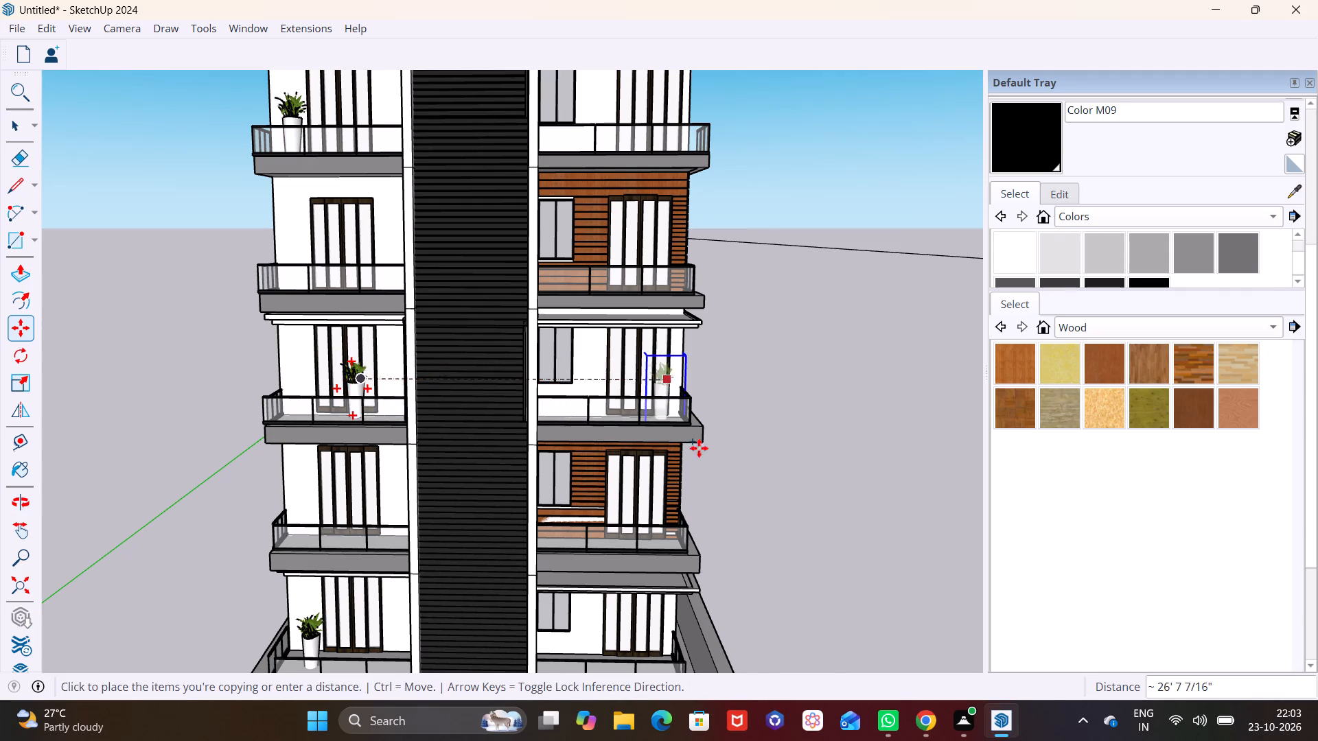
scroll(903, 453, up, 6)
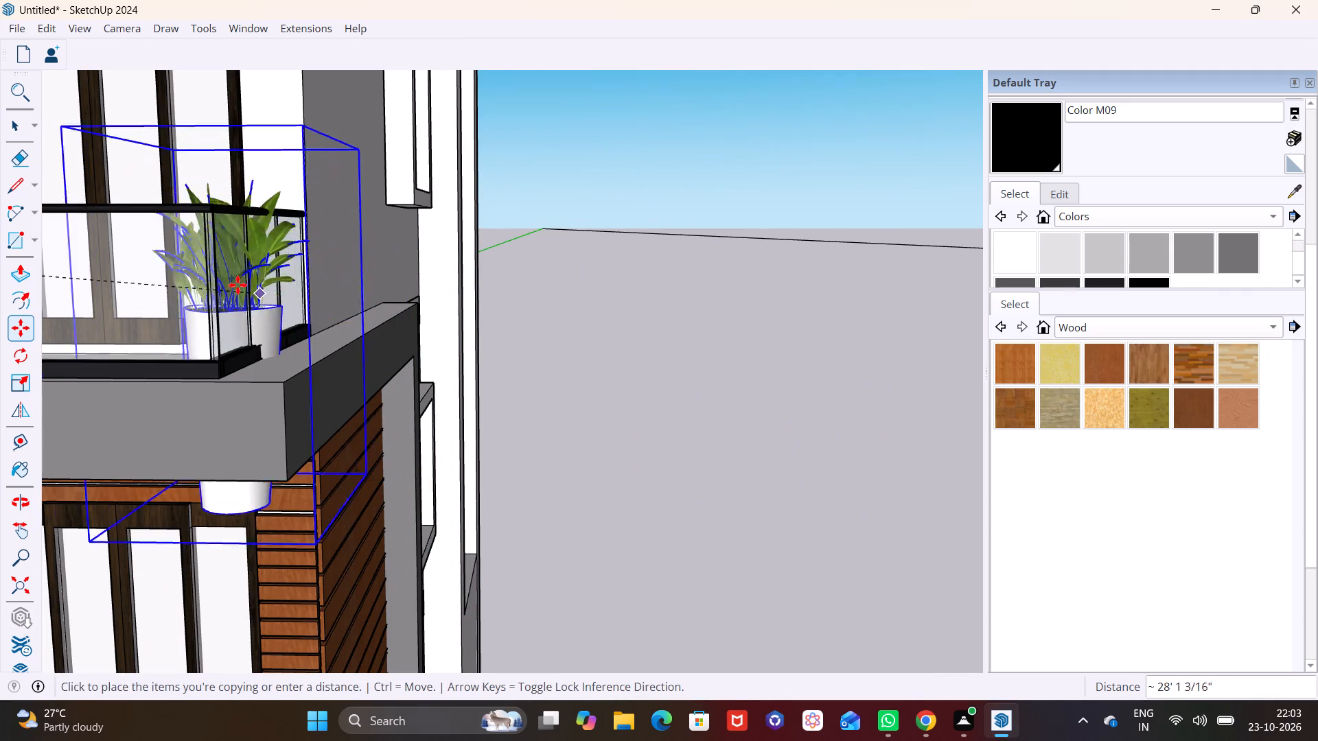
scroll(233, 270, down, 10)
shift+middle_drag(240, 261, 437, 512)
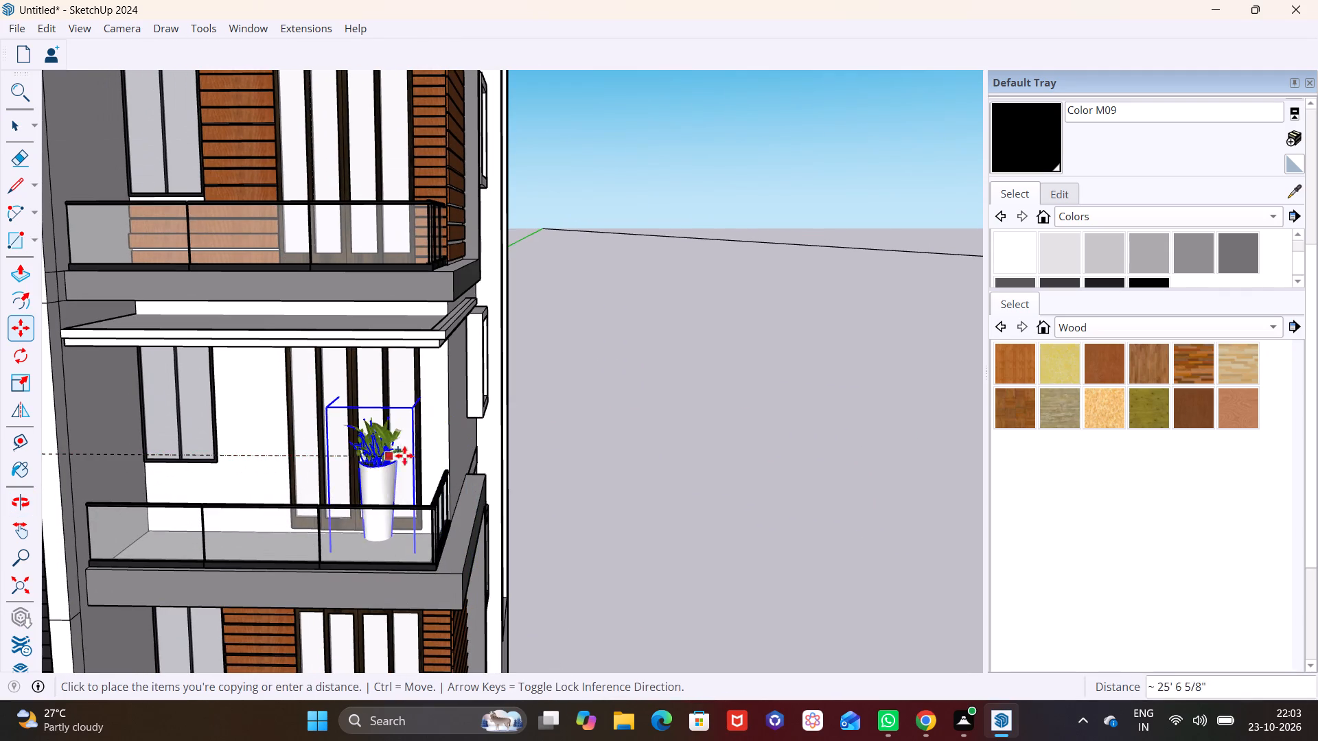
click(413, 449)
key(space)
click(551, 495)
Move the new planter copy from beside the door toward the balcony's front railing.
middle_drag(548, 509, 435, 519)
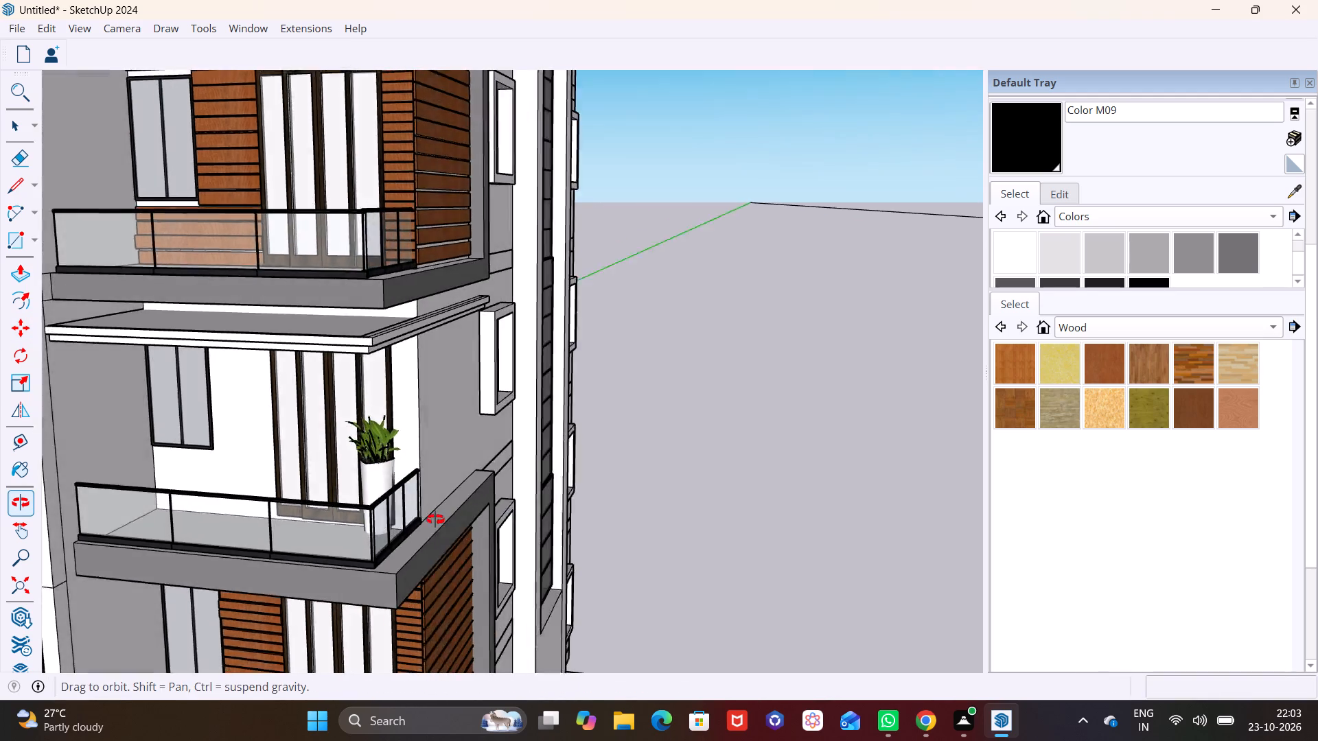
middle_drag(435, 519, 362, 525)
shift+middle_drag(373, 440, 551, 416)
click(512, 449)
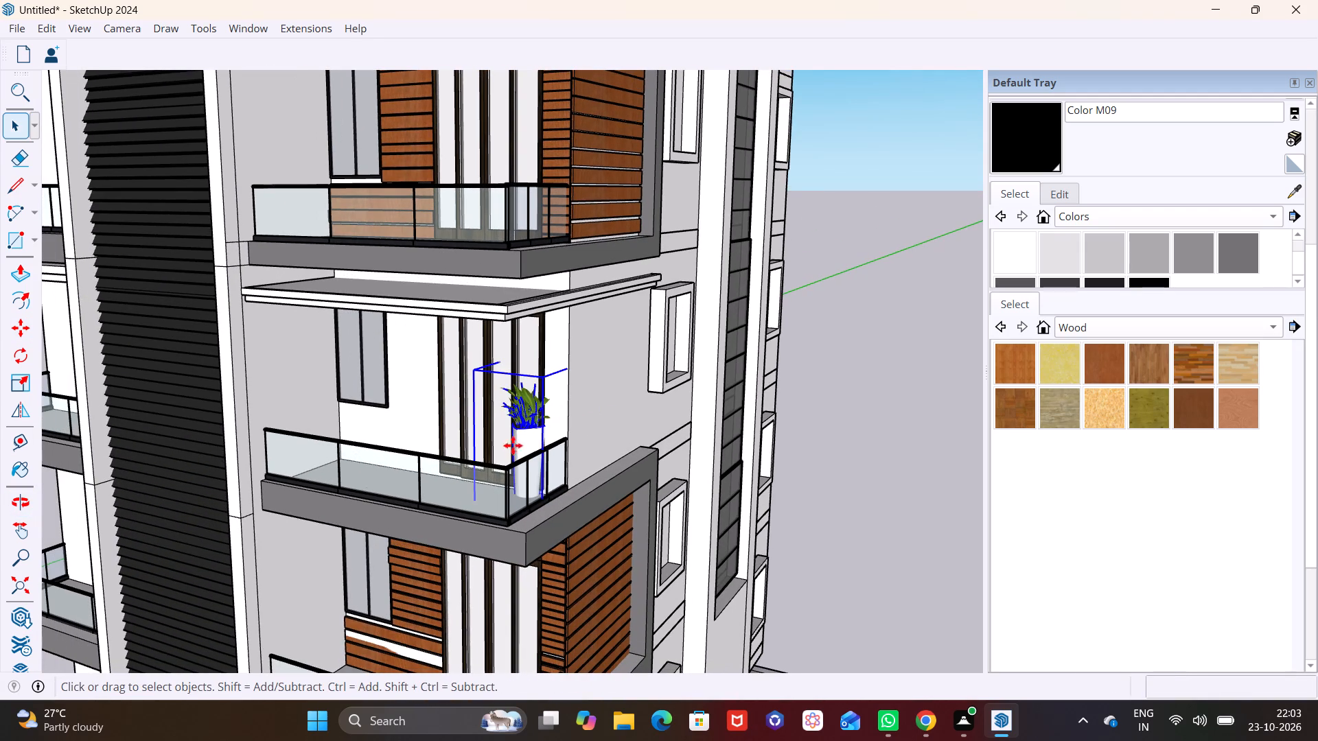
key(m)
click(527, 432)
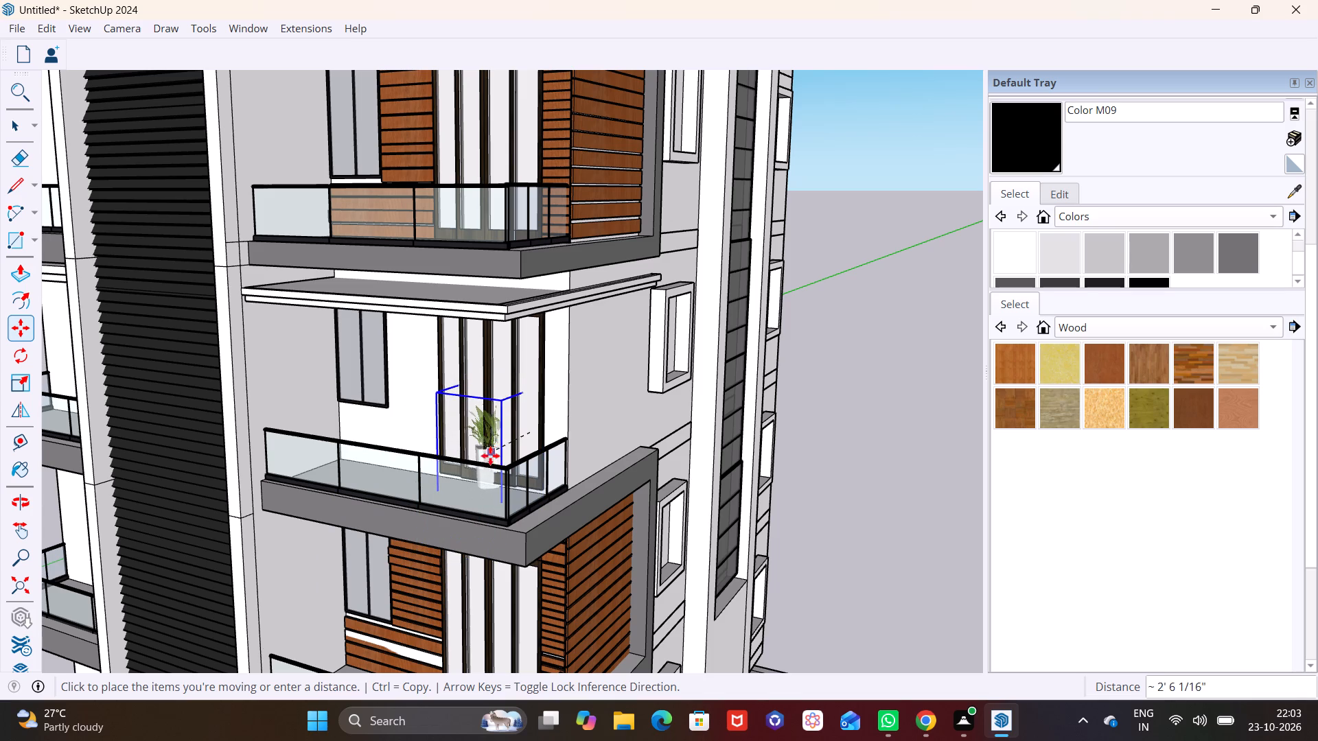
click(489, 460)
key(space)
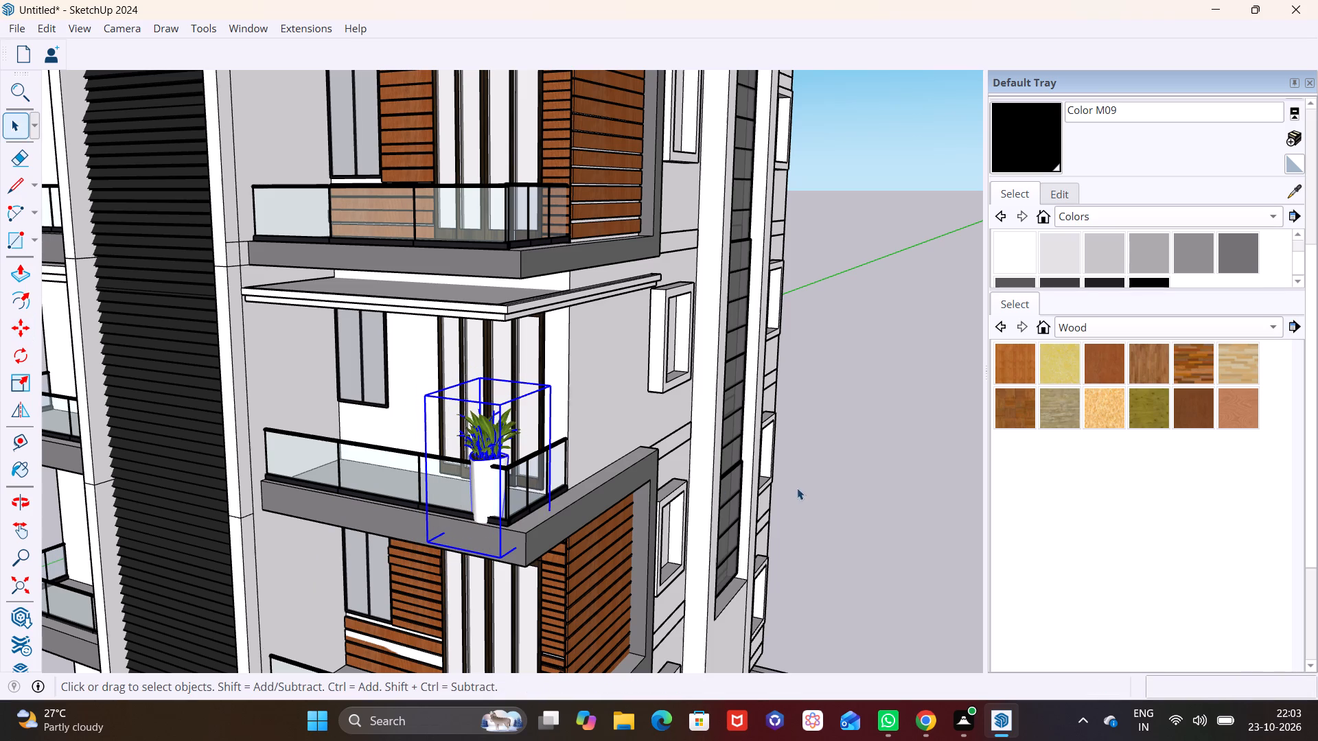
Move the planter back from the front railing so it stands inside the balcony's outer corner, and deselect it.
middle_drag(388, 513, 784, 572)
scroll(759, 493, up, 9)
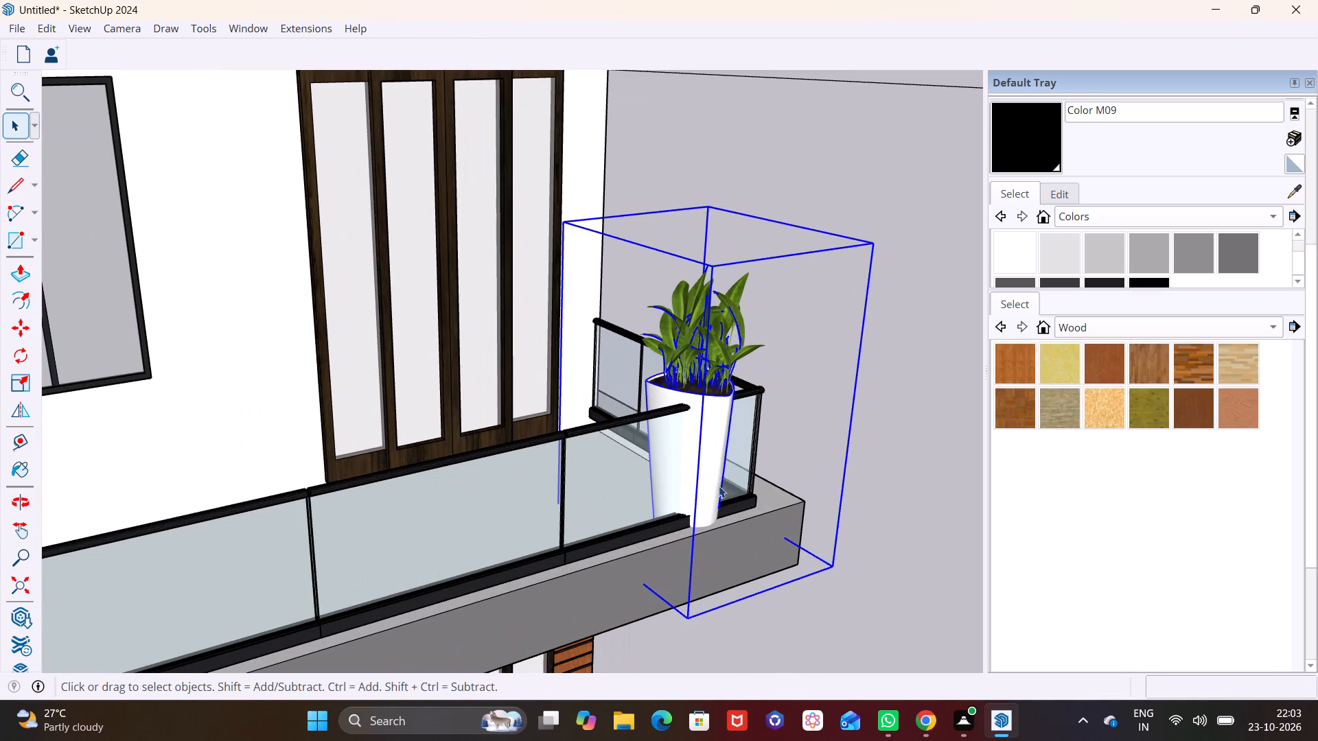
key(m)
click(717, 478)
click(654, 433)
key(space)
click(834, 414)
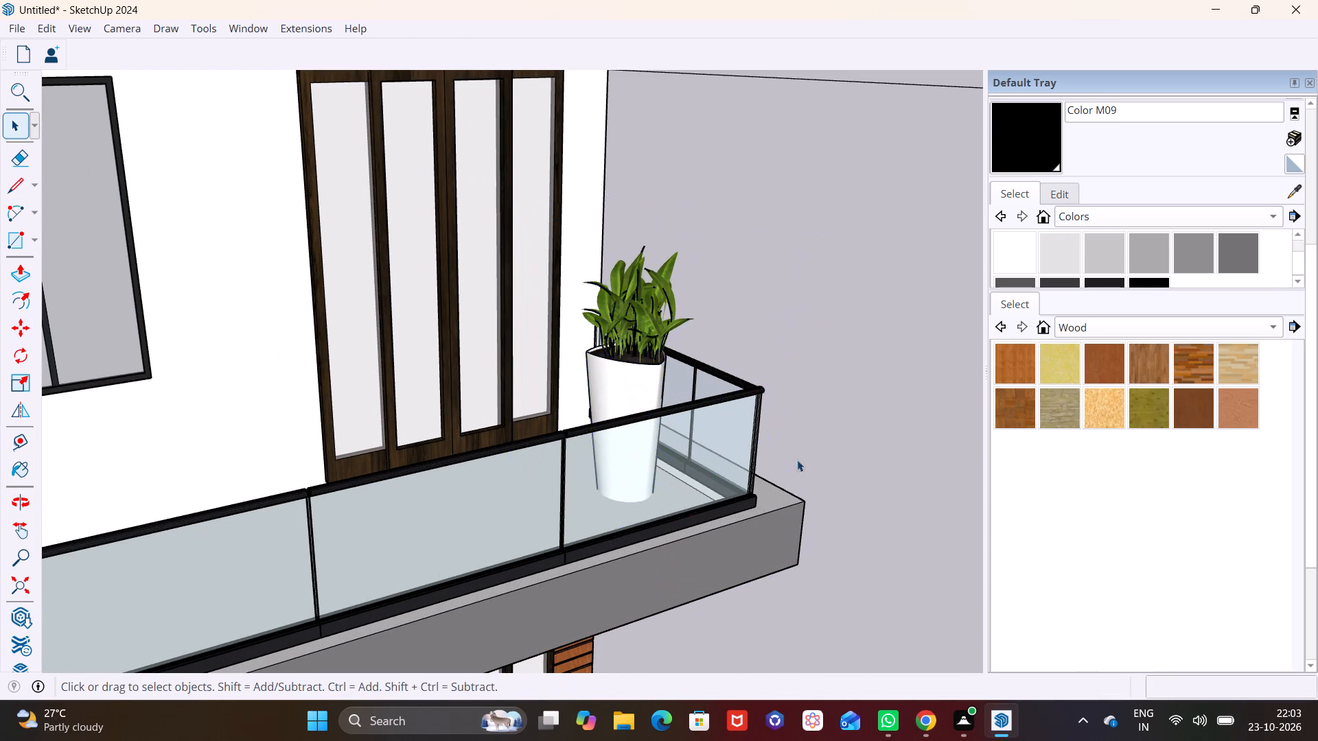
Examine the planters' placement on the balconies, up close and across the whole facade.
scroll(763, 449, down, 6)
middle_drag(577, 497, 454, 509)
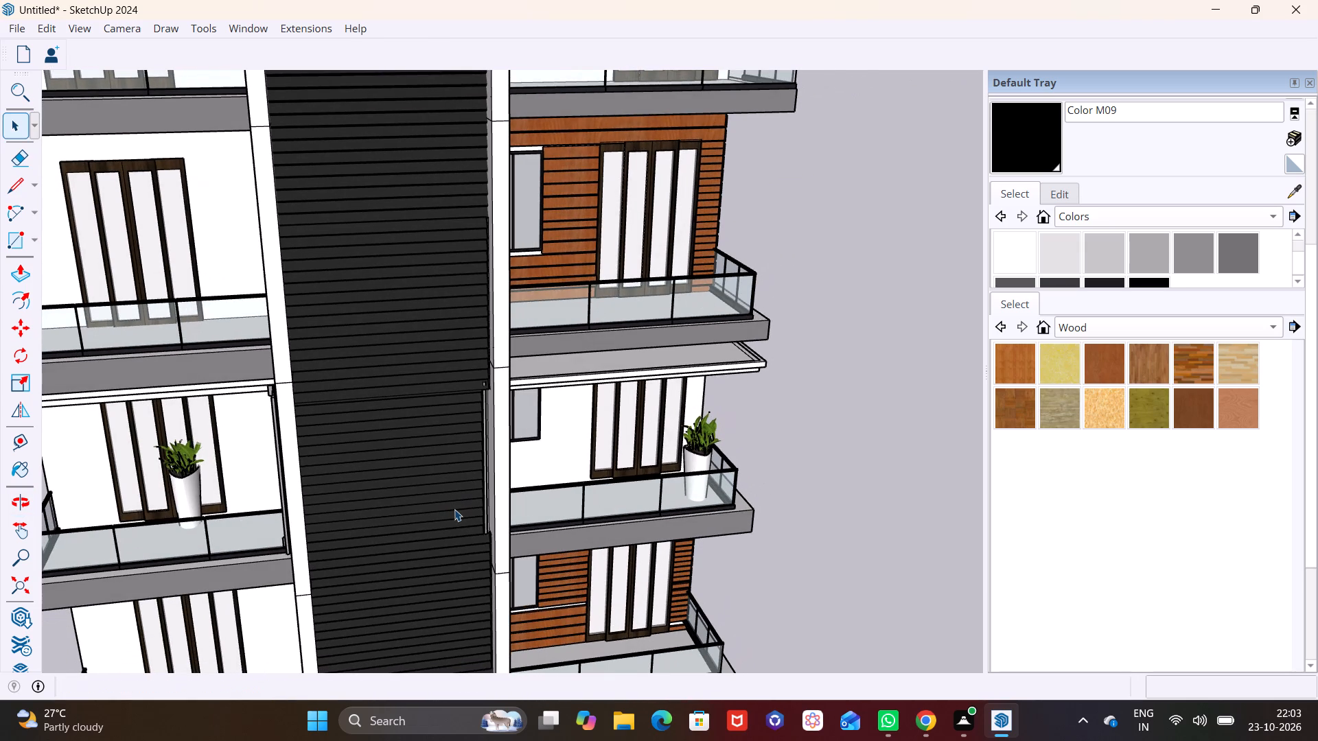
scroll(556, 480, up, 1)
scroll(557, 480, down, 2)
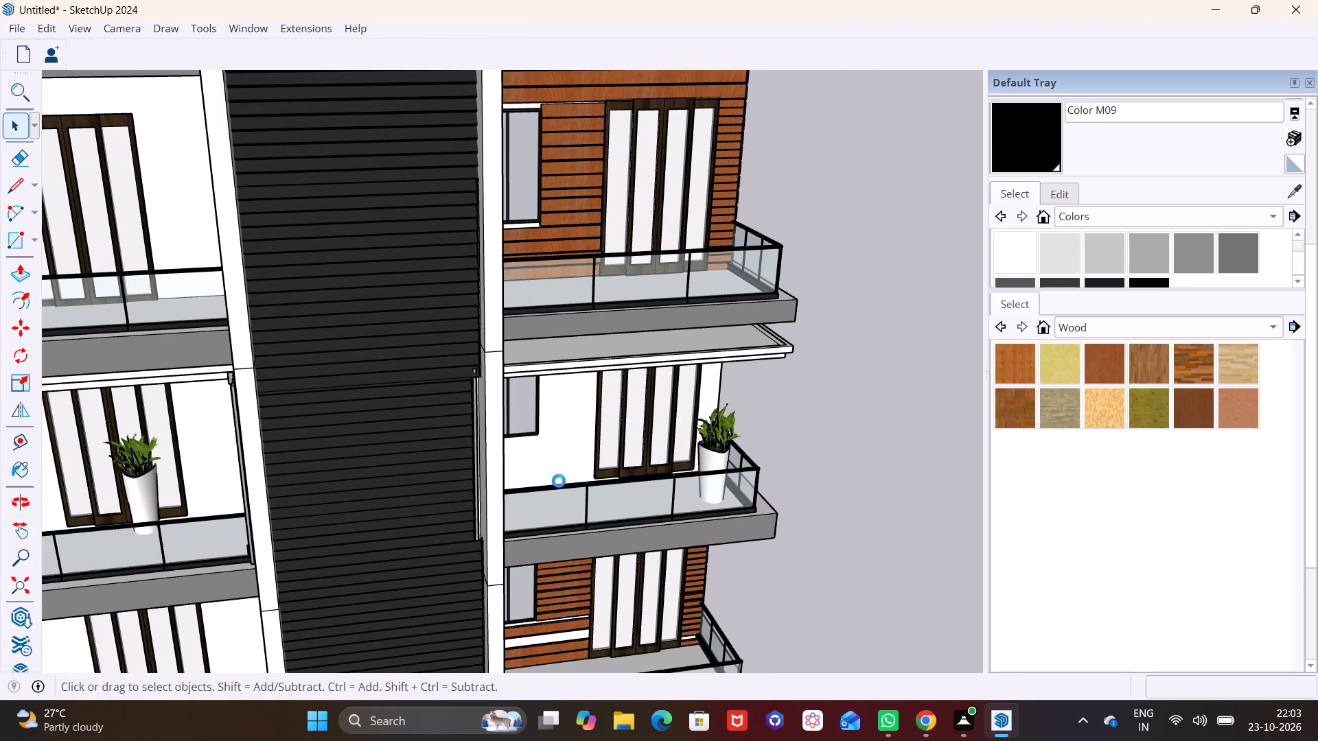
scroll(559, 481, down, 14)
middle_drag(611, 368, 395, 246)
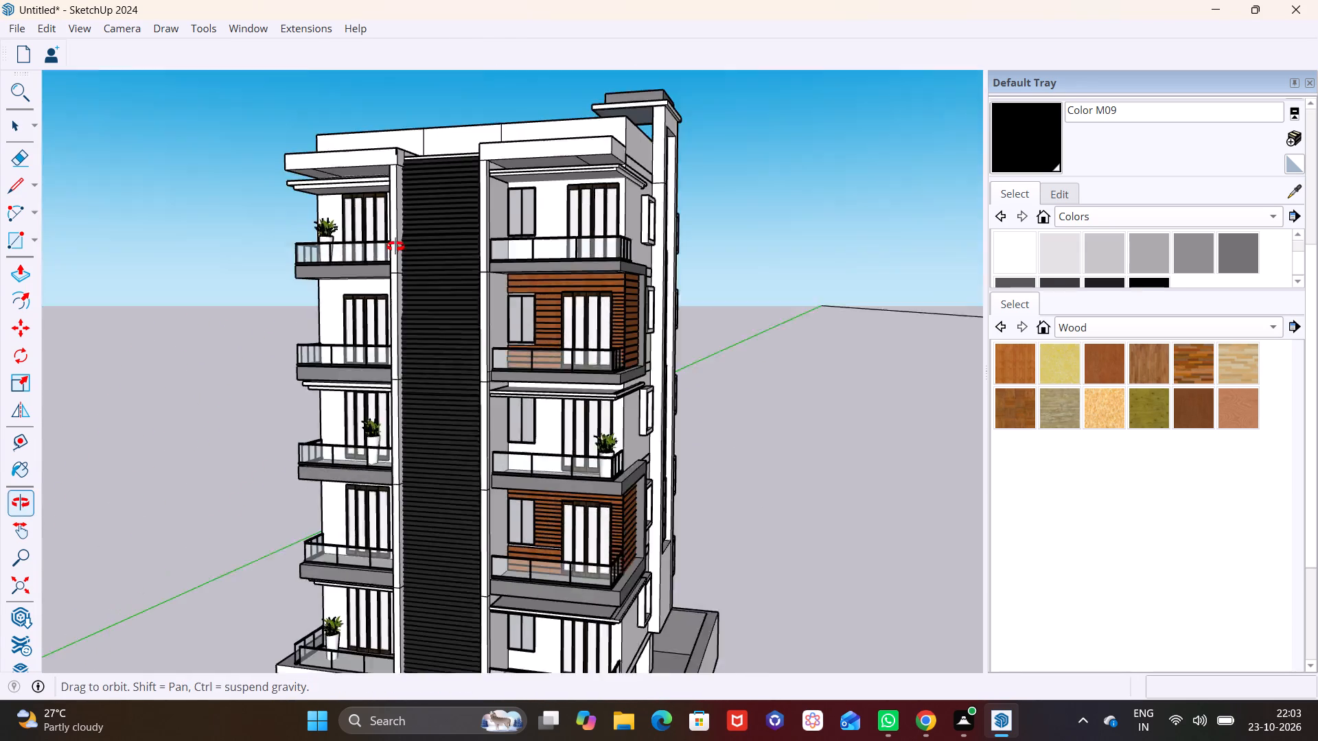
middle_drag(395, 246, 341, 245)
scroll(411, 298, down, 2)
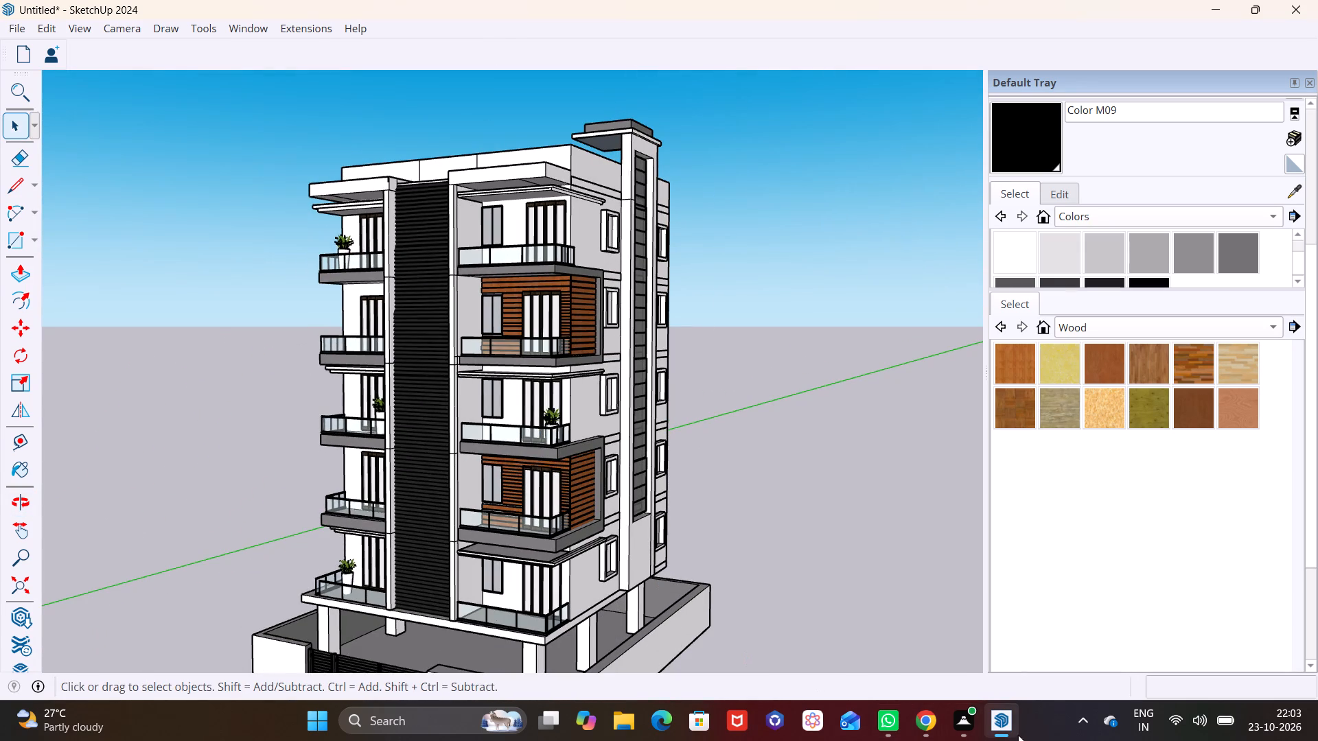
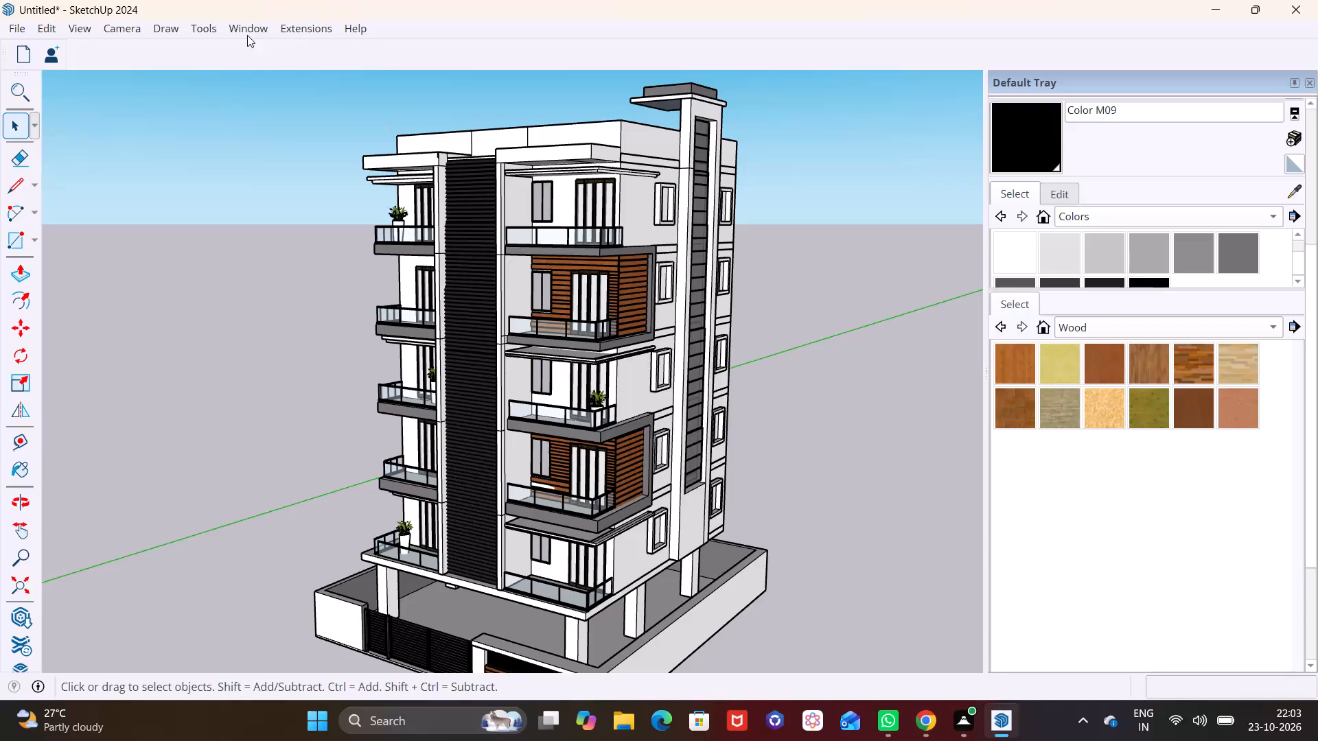
Search 3D Warehouse for "crepers" and browse the resulting models for a climbing plant.
click(241, 30)
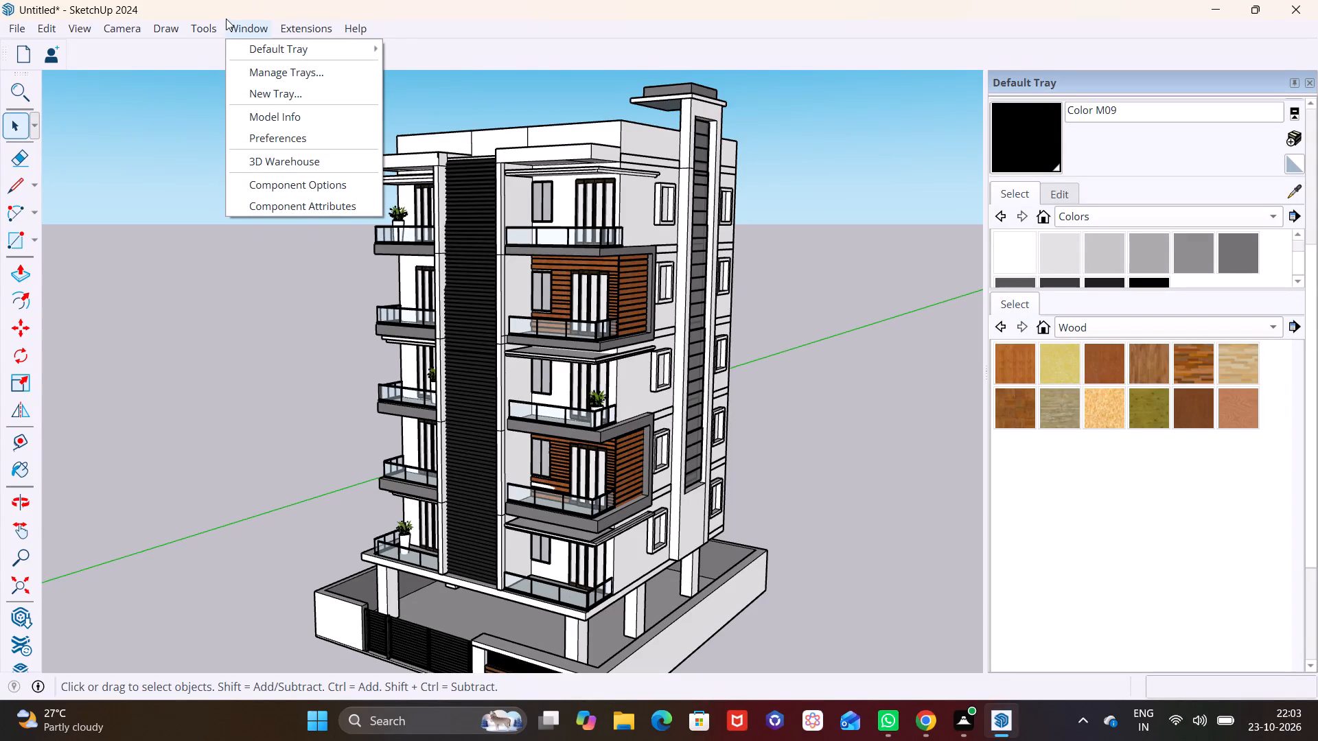
click(288, 161)
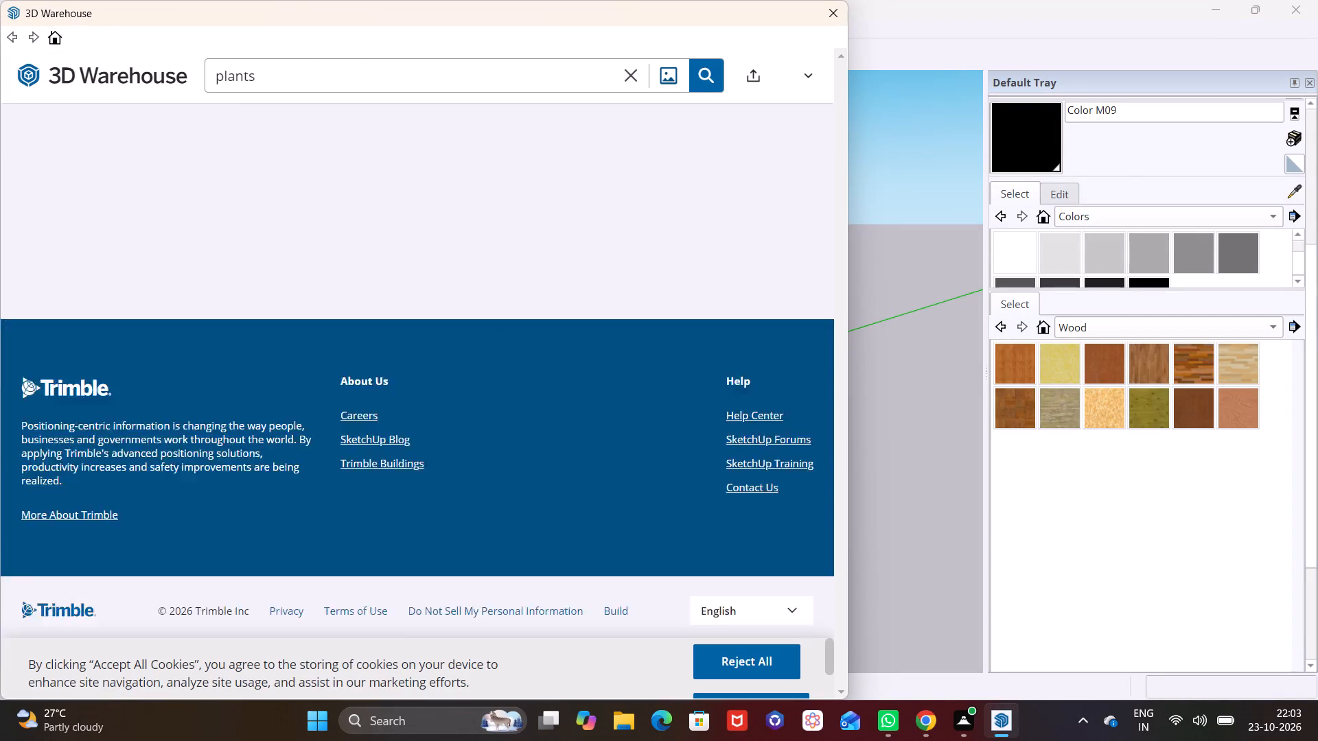
click(386, 70)
key(BackSpace)
key(BackSpace)
key(BackSpace)
key(BackSpace)
key(BackSpace)
key(BackSpace)
key(BackSpace)
key(BackSpace)
key(BackSpace)
key(BackSpace)
key(BackSpace)
key(BackSpace)
key(BackSpace)
key(BackSpace)
key(BackSpace)
key(BackSpace)
key(BackSpace)
key(BackSpace)
key(BackSpace)
key(BackSpace)
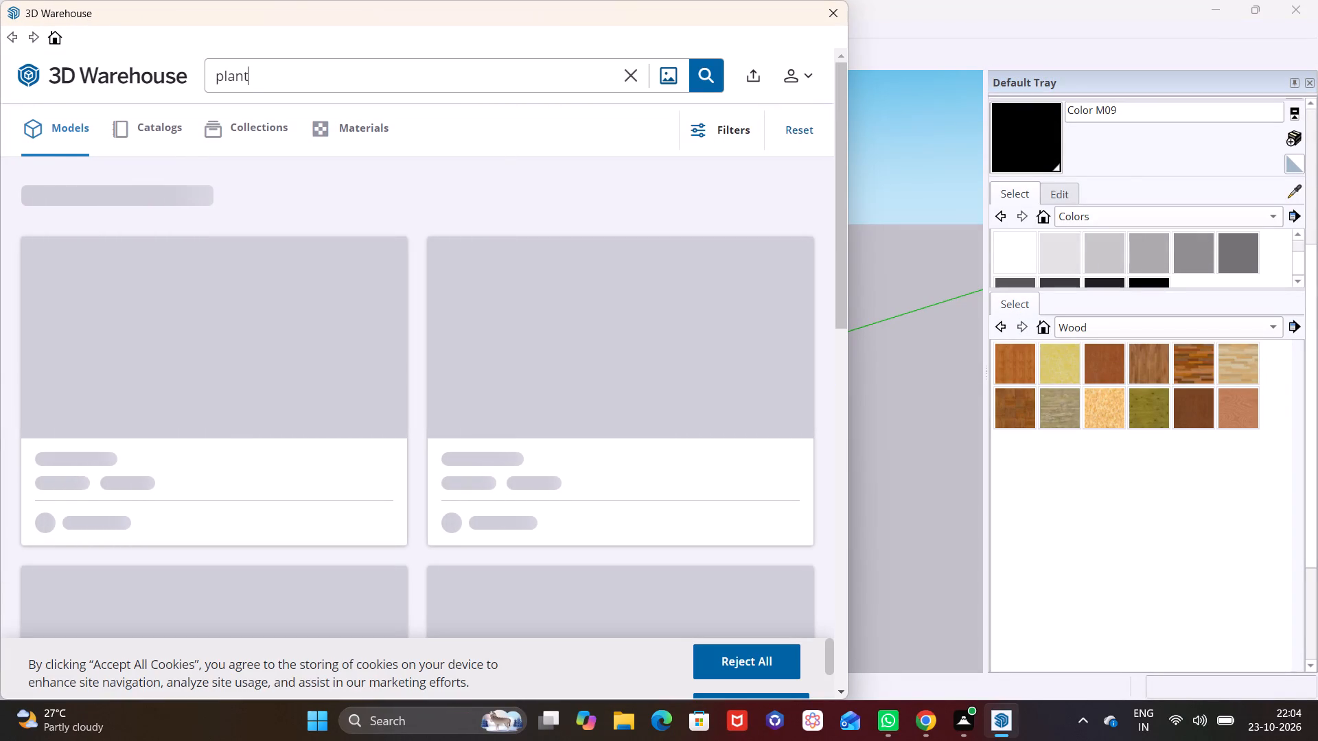
key(BackSpace)
key(BackSpace)
key(BackSpace)
key(BackSpace)
text(ce)
key(BackSpace)
text(repers)
key(Return)
scroll(558, 381, down, 20)
scroll(516, 408, down, 4)
middle_drag(516, 413, 520, 440)
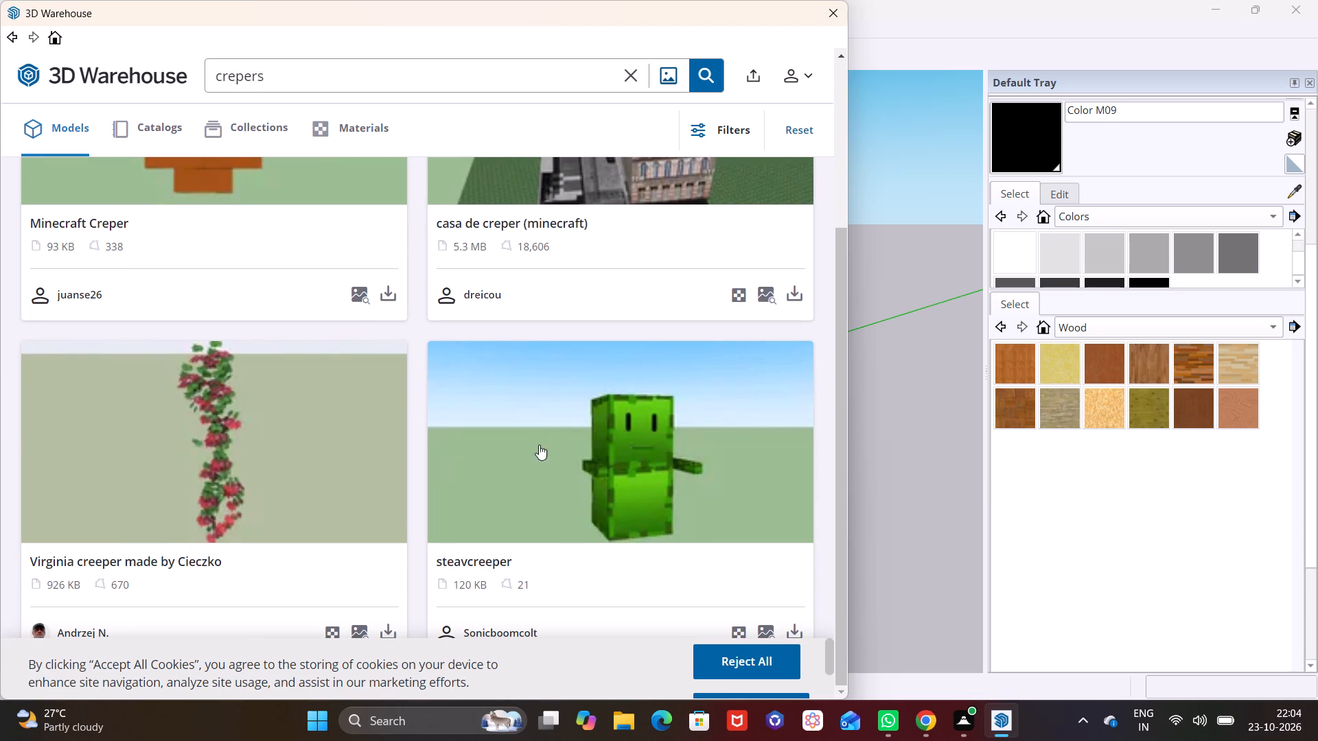
scroll(539, 445, down, 3)
scroll(701, 524, down, 3)
scroll(664, 454, down, 3)
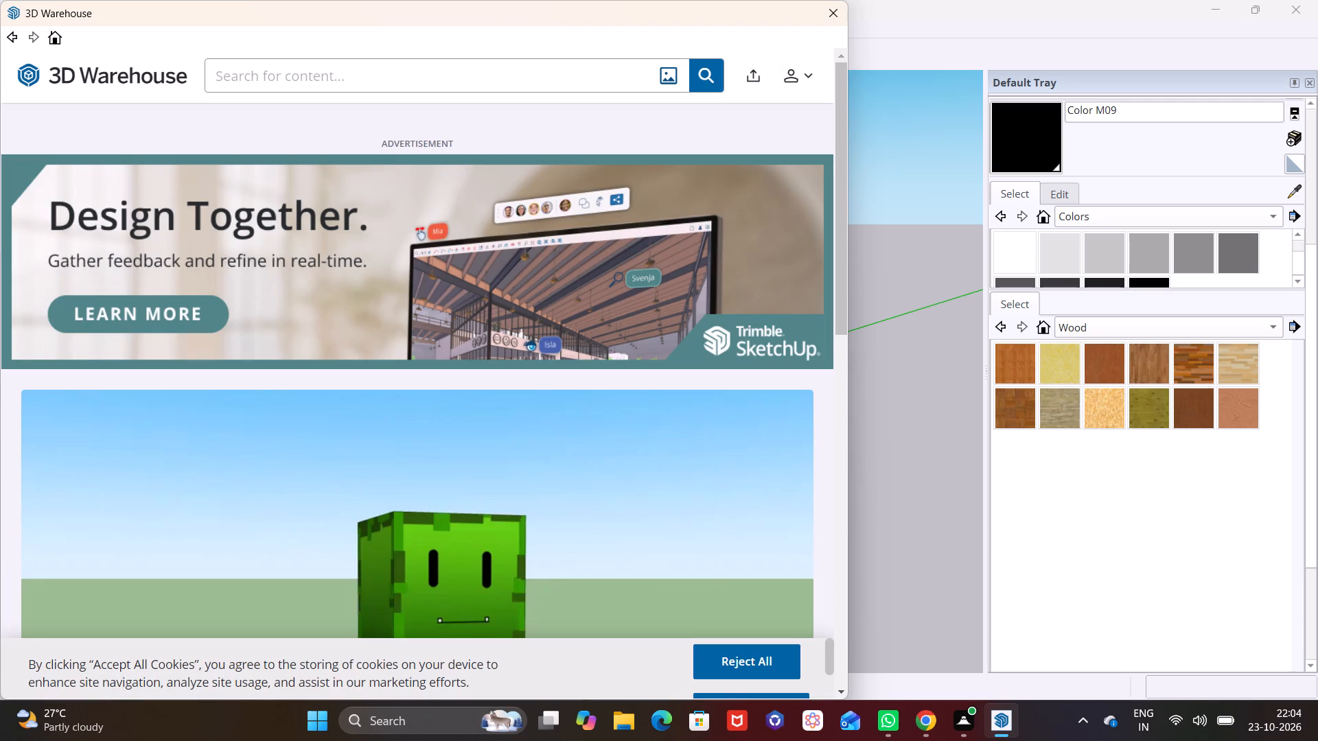
Search 3D Warehouse for "grass" and browse the models for one suited to the balconies.
click(365, 69)
text(plants)
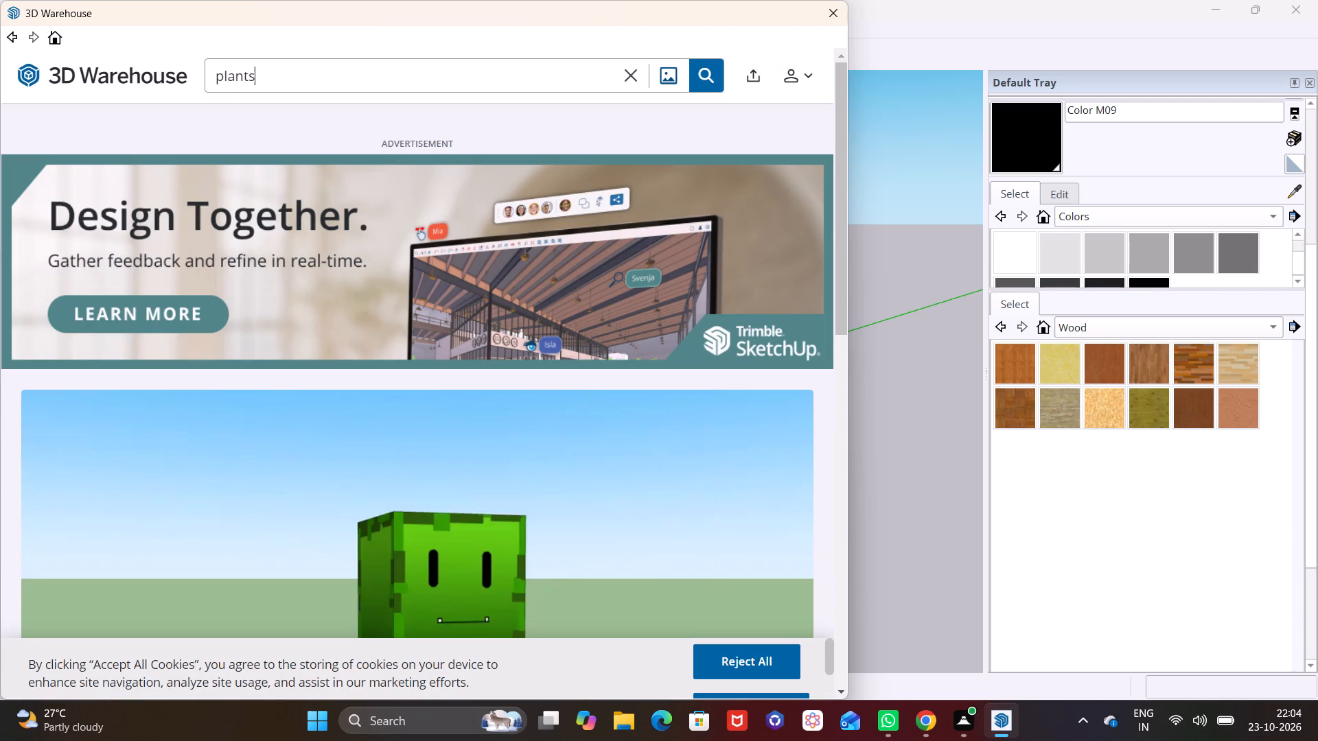
key(BackSpace)
key(BackSpace)
key(BackSpace)
key(BackSpace)
key(BackSpace)
key(BackSpace)
key(BackSpace)
key(BackSpace)
key(BackSpace)
key(BackSpace)
key(BackSpace)
key(BackSpace)
key(BackSpace)
key(BackSpace)
key(g)
text(rass)
key(Return)
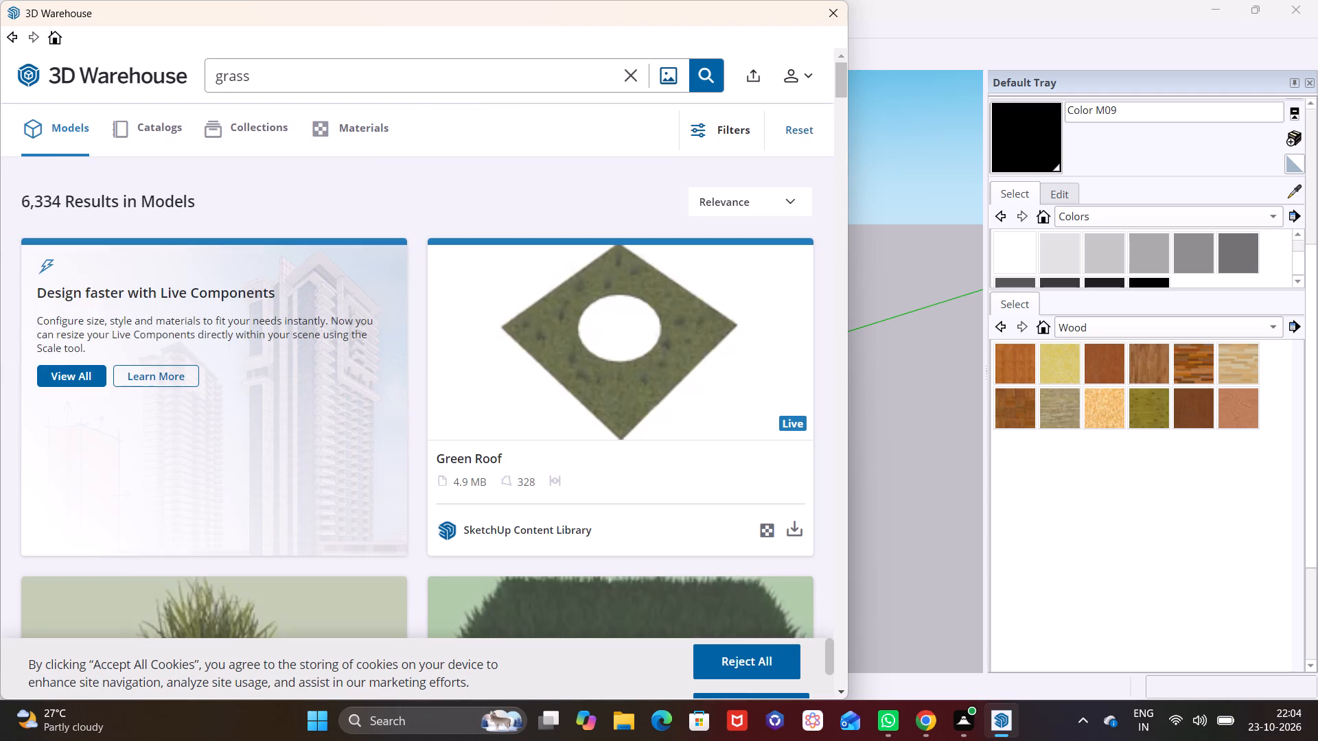
scroll(471, 218, down, 6)
scroll(492, 277, down, 4)
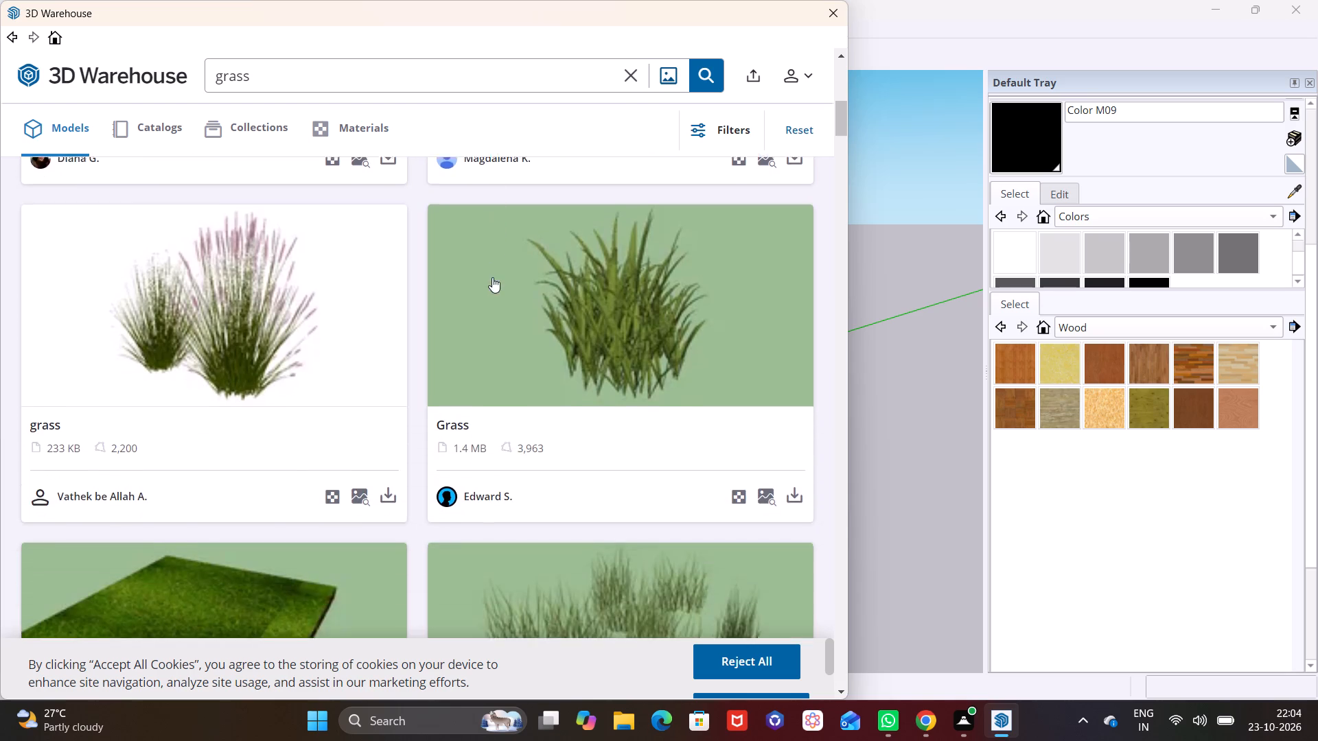
scroll(492, 277, down, 6)
scroll(564, 301, down, 5)
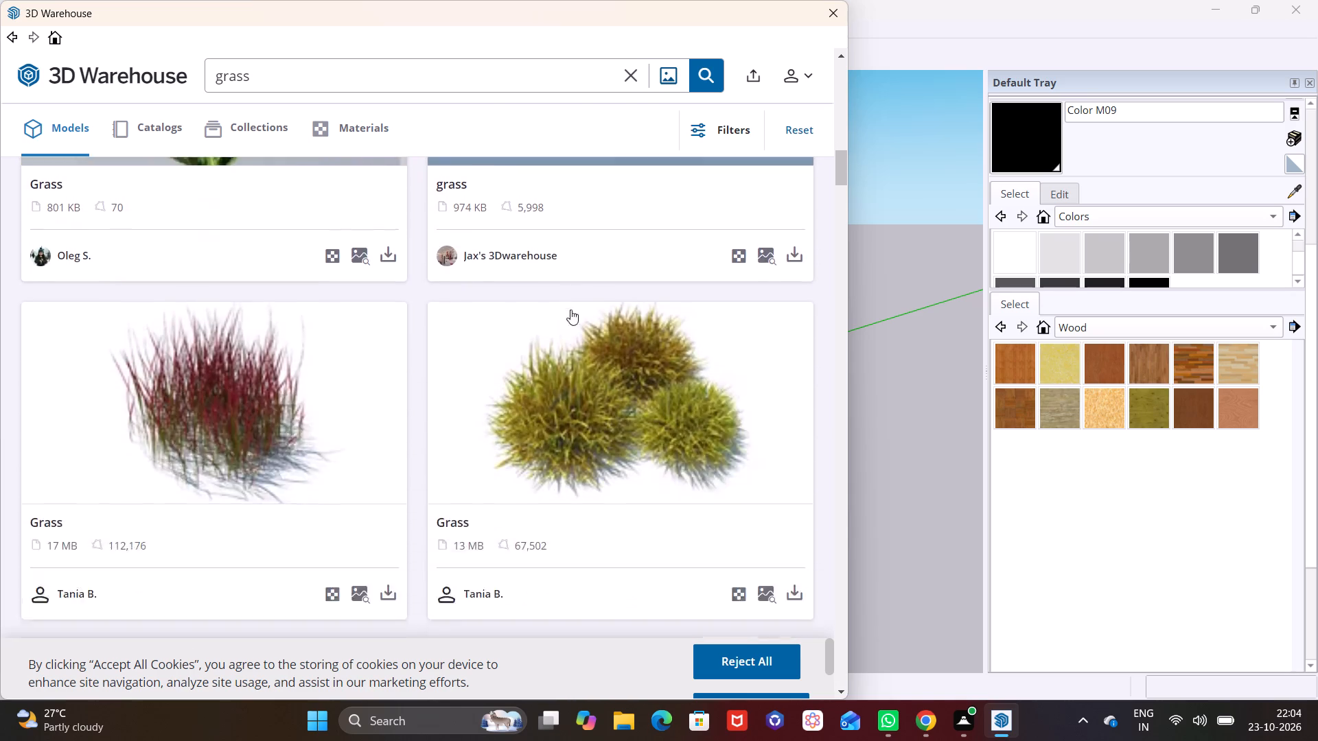
scroll(569, 307, down, 6)
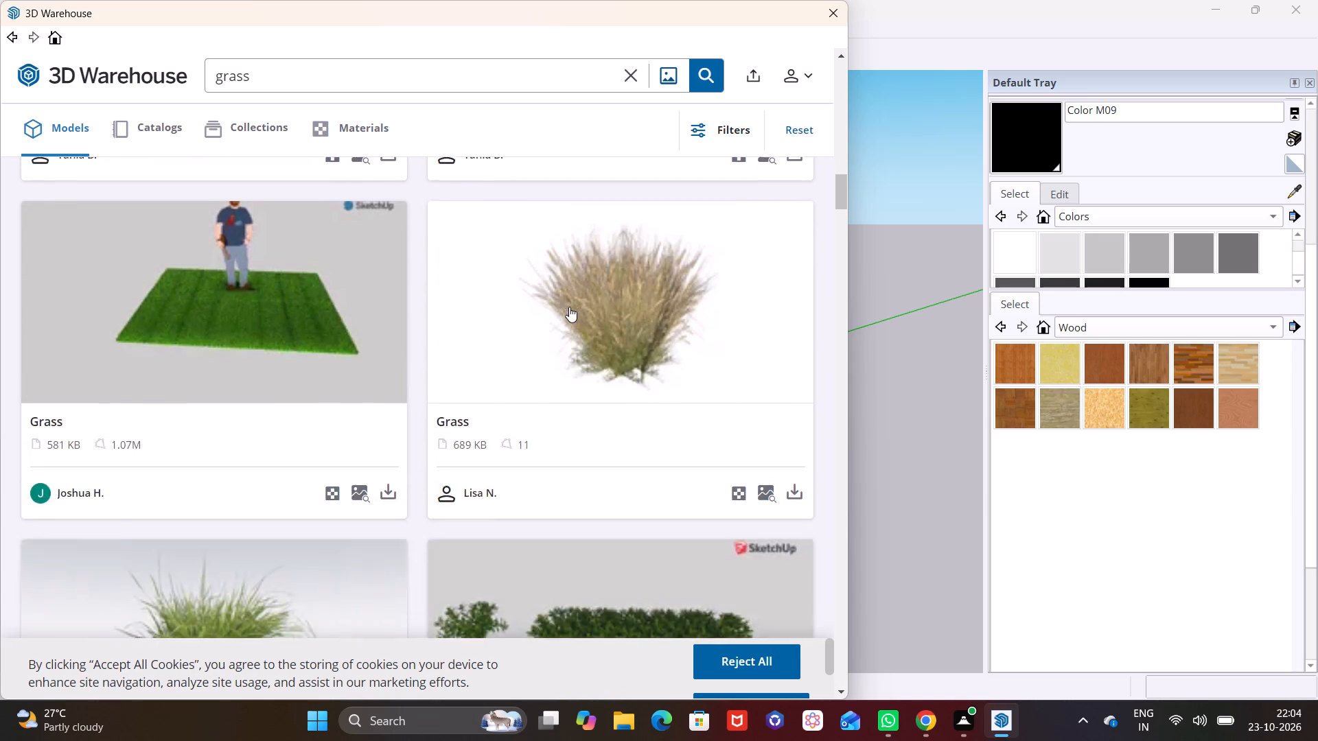
scroll(569, 307, down, 3)
scroll(588, 300, up, 2)
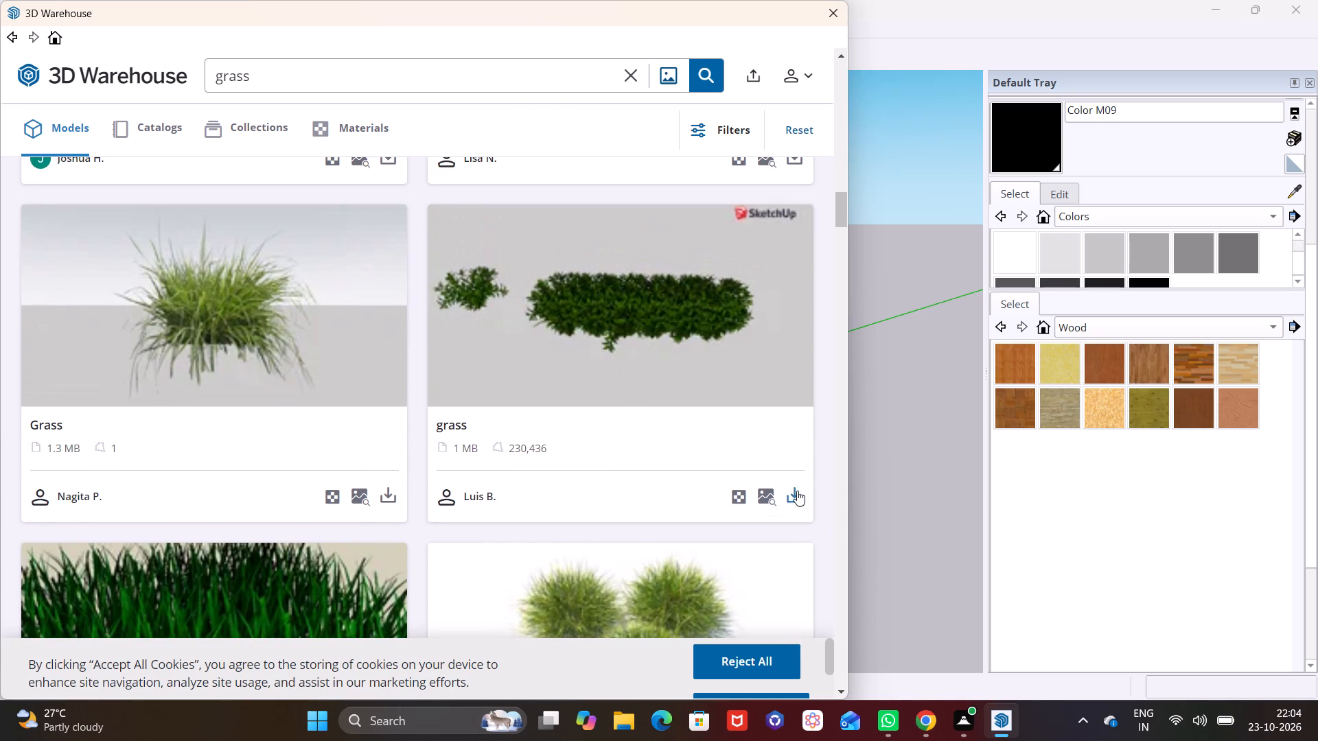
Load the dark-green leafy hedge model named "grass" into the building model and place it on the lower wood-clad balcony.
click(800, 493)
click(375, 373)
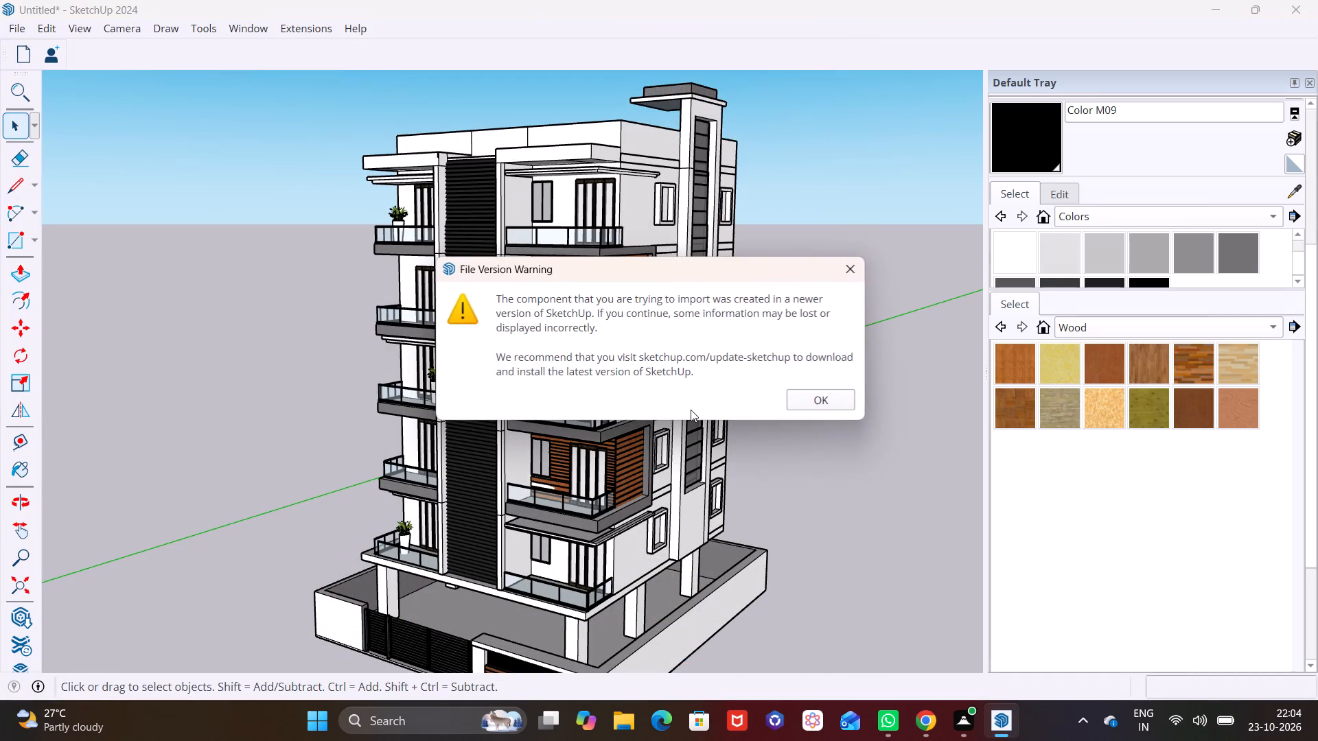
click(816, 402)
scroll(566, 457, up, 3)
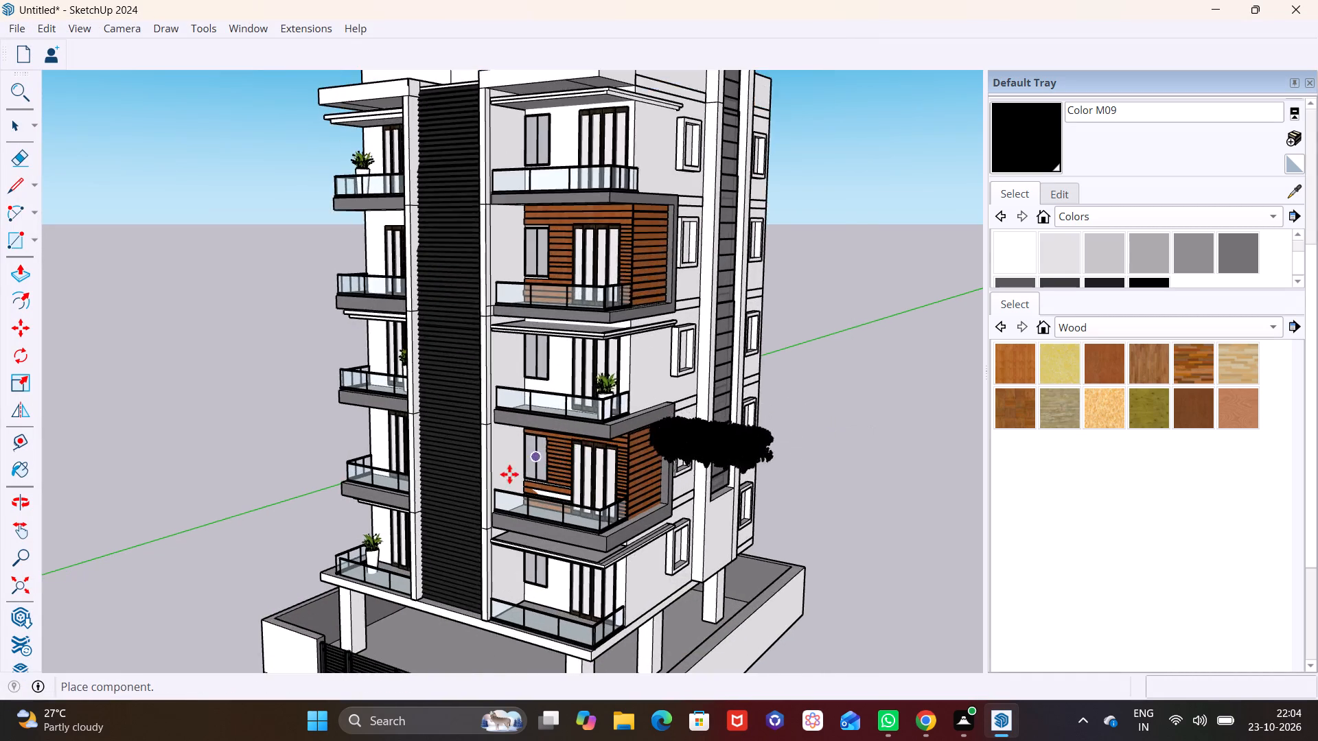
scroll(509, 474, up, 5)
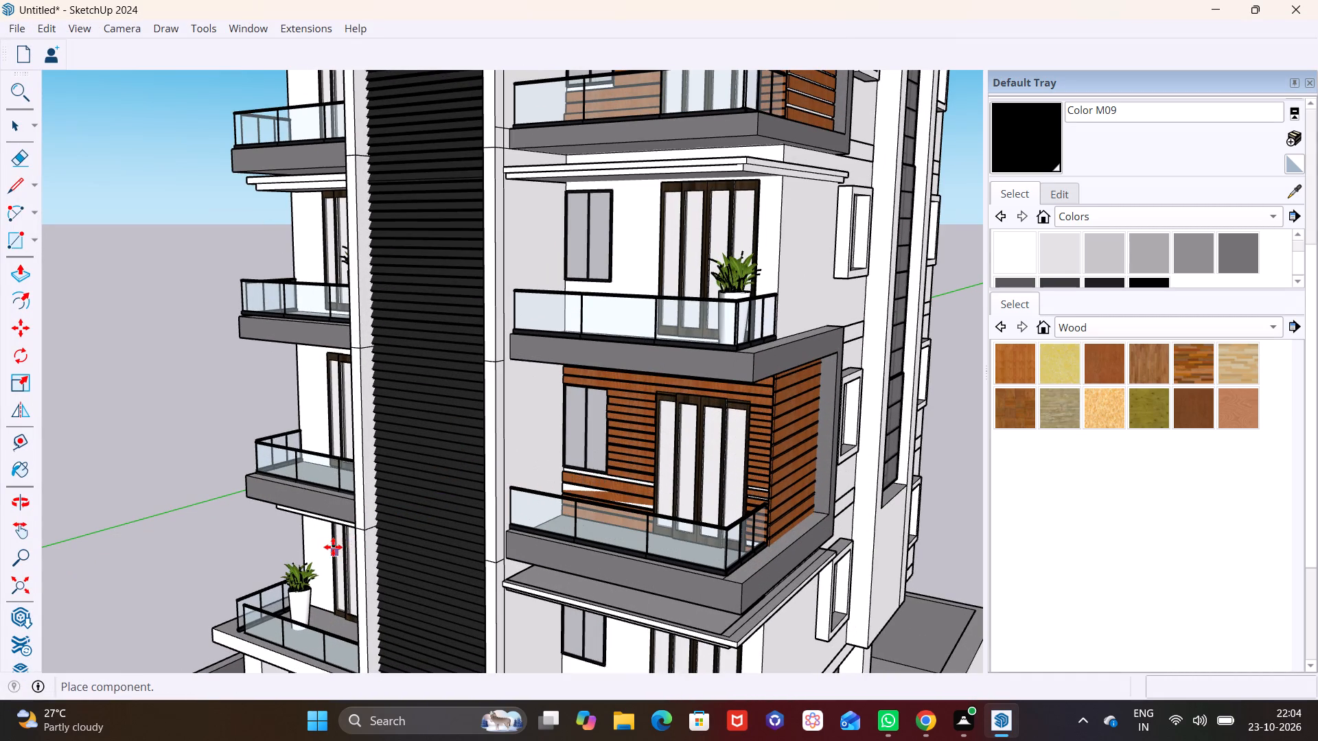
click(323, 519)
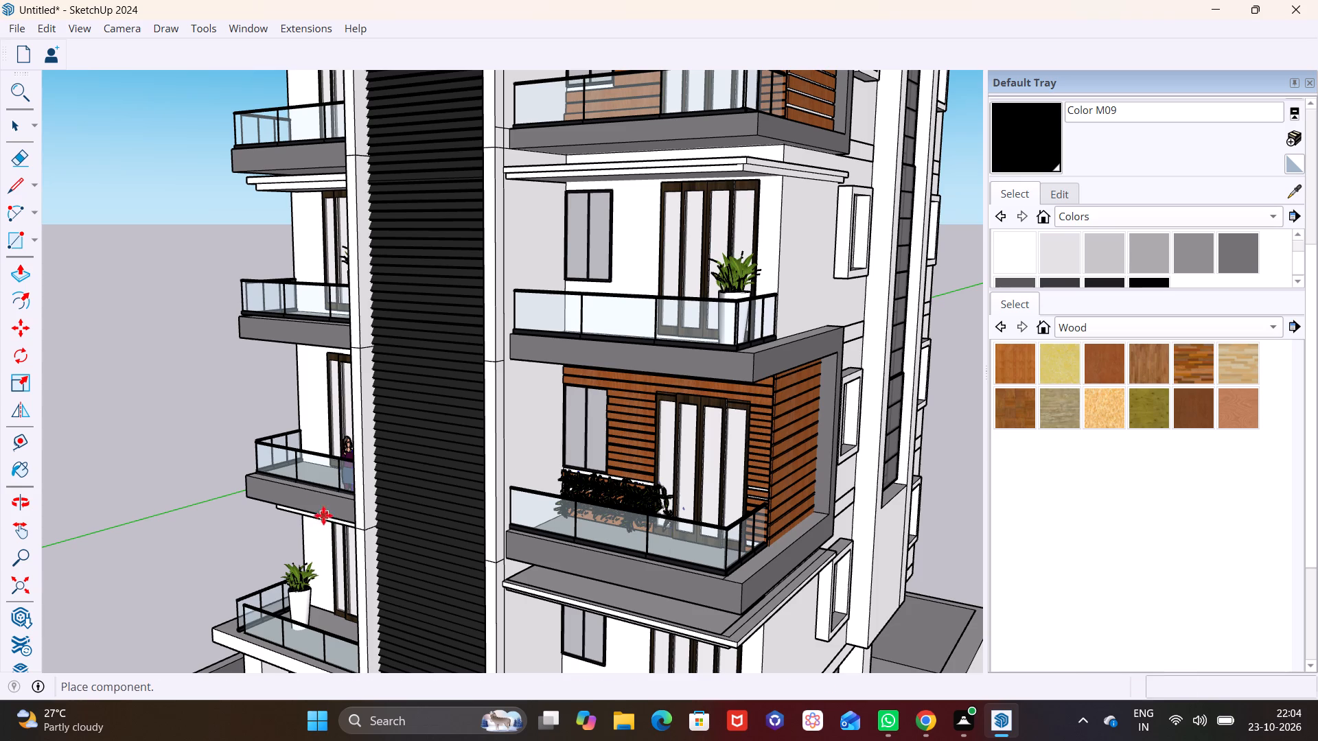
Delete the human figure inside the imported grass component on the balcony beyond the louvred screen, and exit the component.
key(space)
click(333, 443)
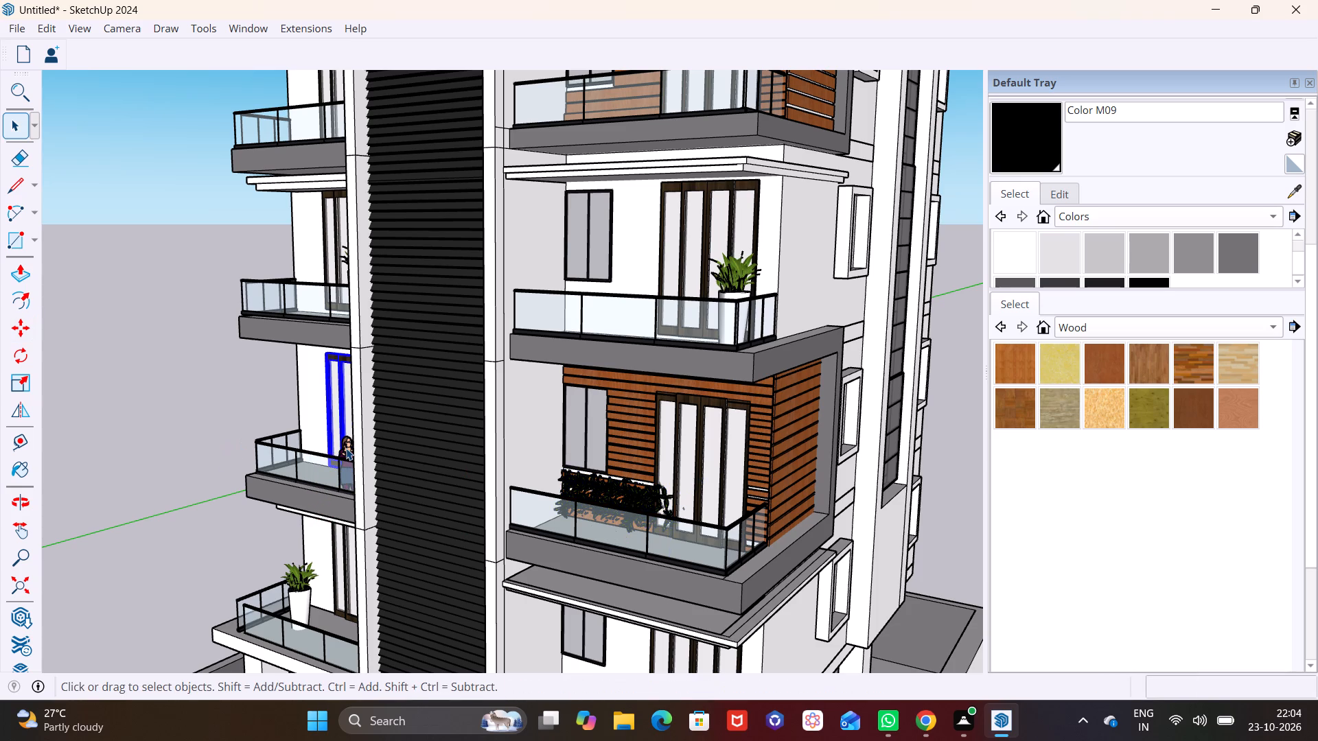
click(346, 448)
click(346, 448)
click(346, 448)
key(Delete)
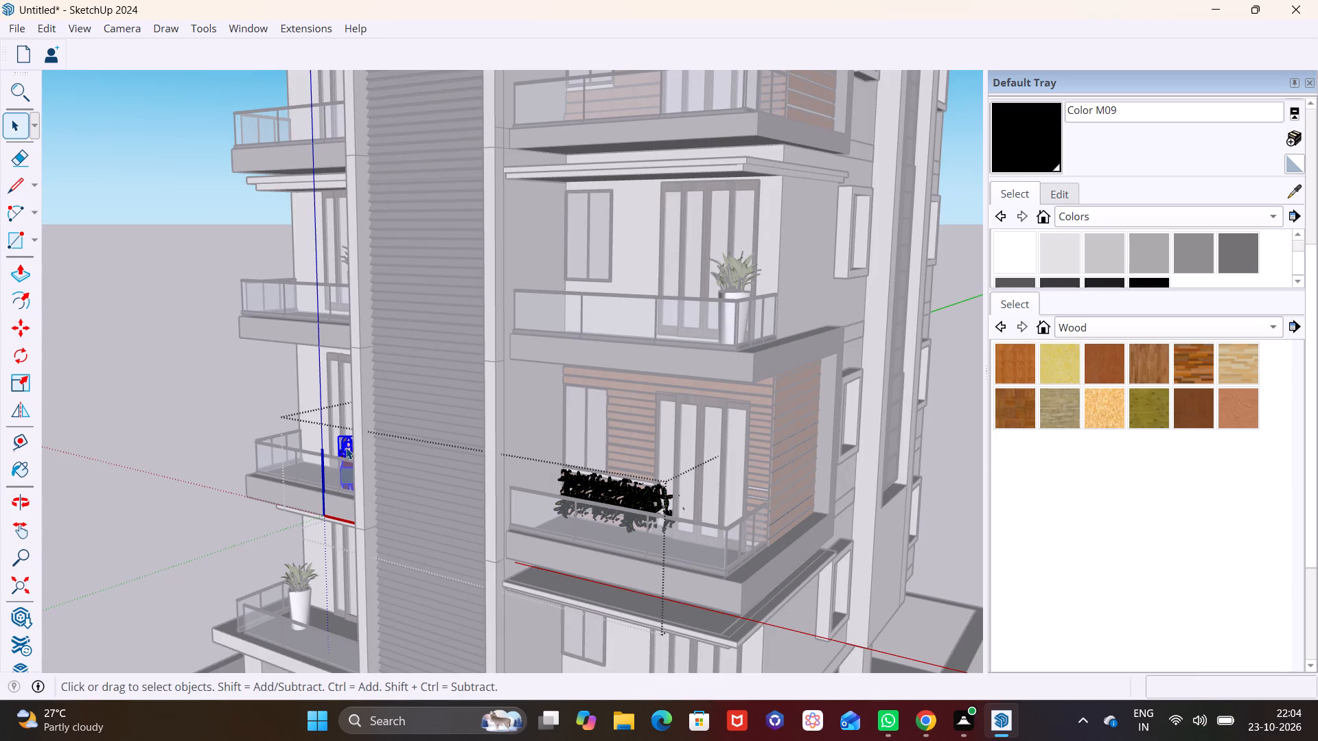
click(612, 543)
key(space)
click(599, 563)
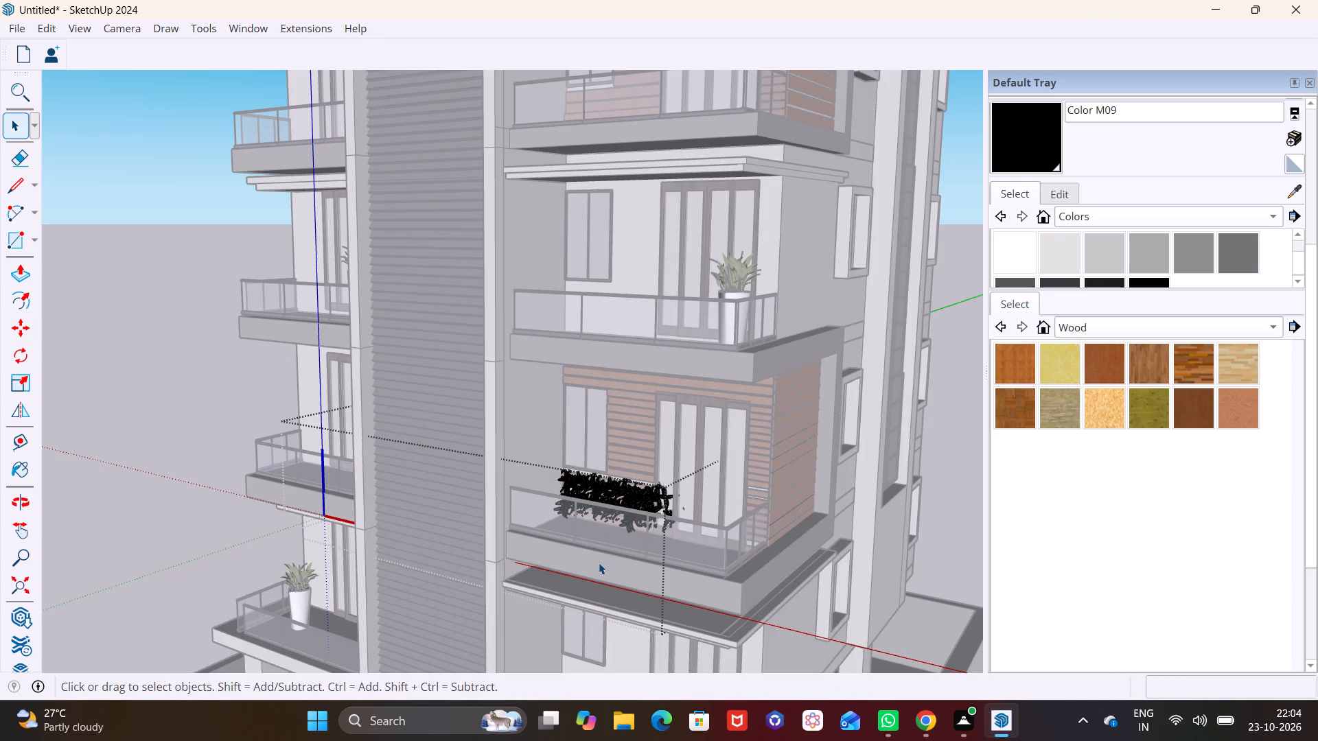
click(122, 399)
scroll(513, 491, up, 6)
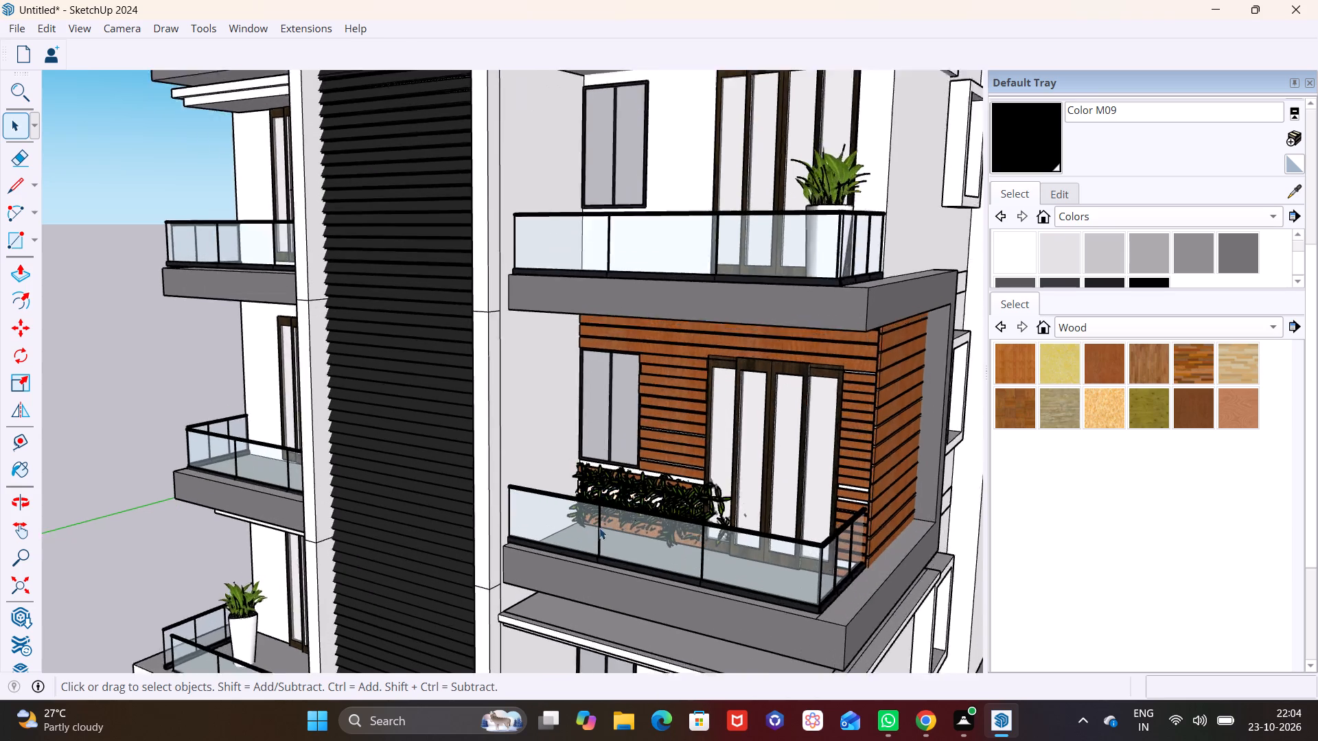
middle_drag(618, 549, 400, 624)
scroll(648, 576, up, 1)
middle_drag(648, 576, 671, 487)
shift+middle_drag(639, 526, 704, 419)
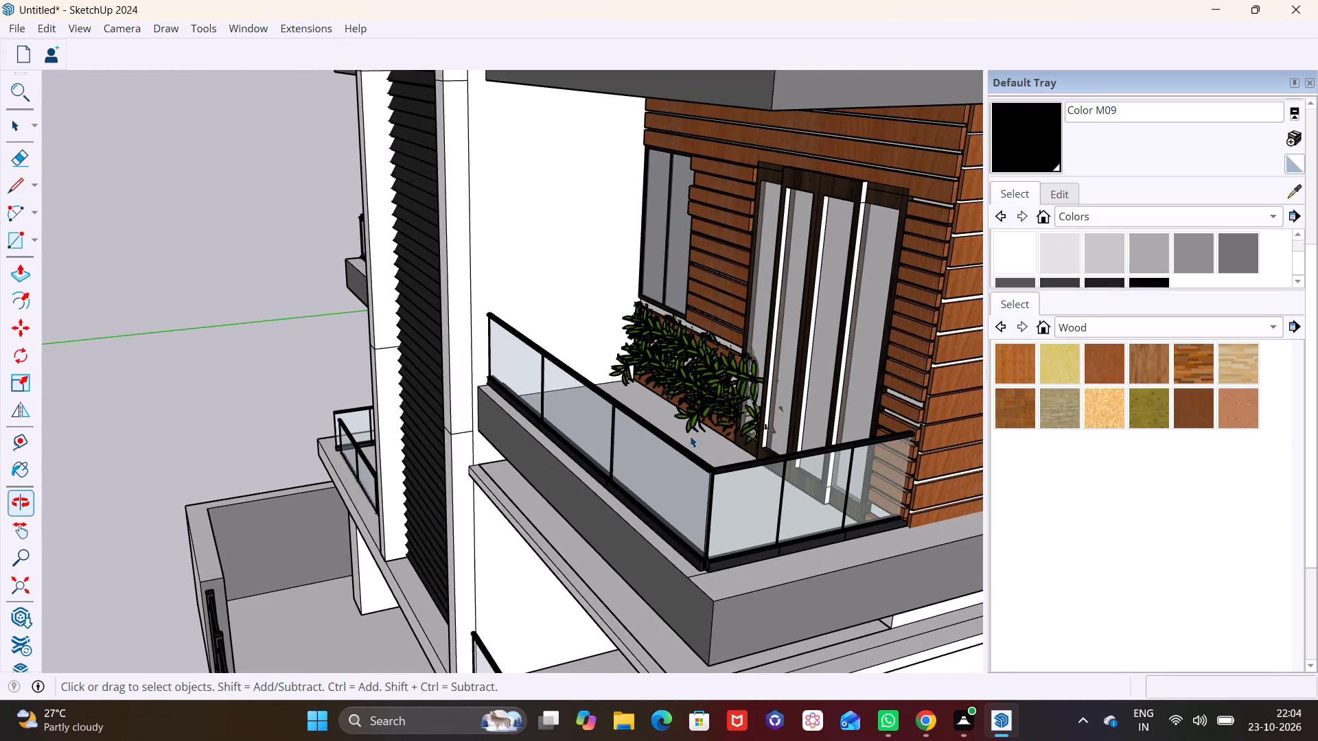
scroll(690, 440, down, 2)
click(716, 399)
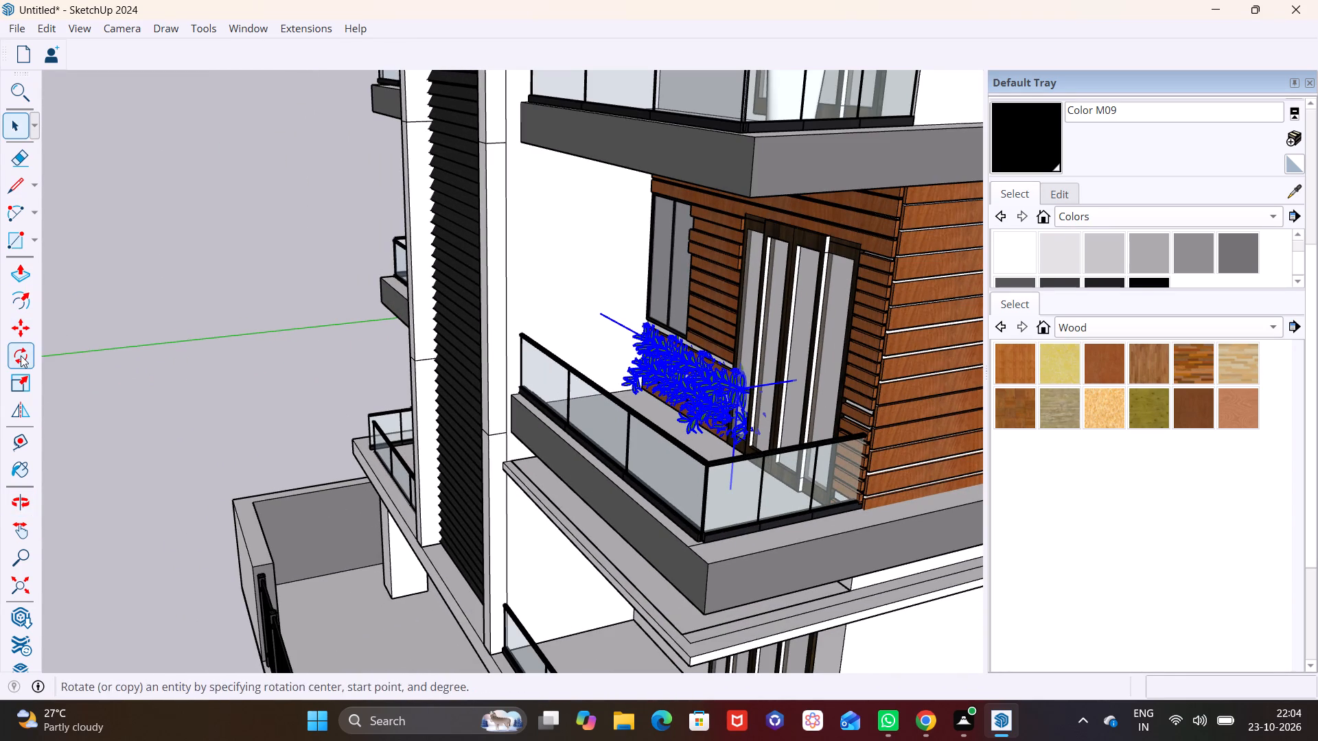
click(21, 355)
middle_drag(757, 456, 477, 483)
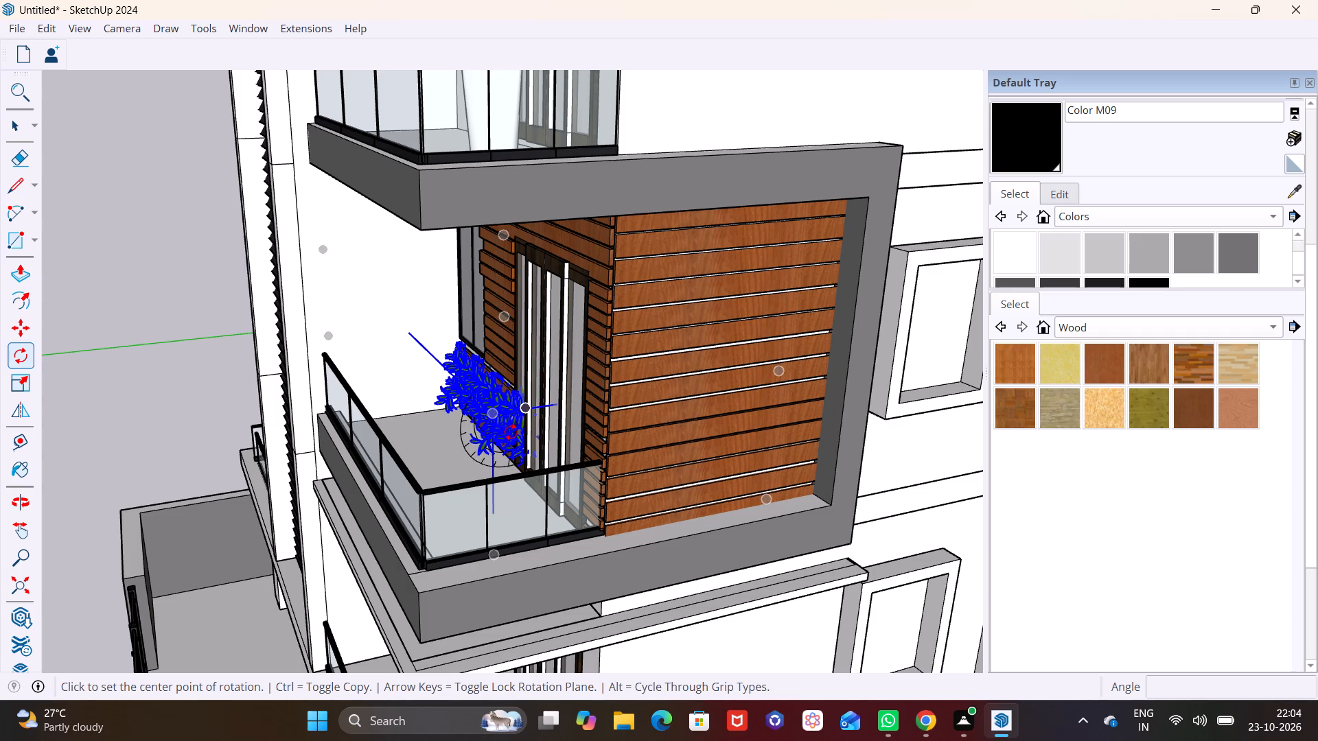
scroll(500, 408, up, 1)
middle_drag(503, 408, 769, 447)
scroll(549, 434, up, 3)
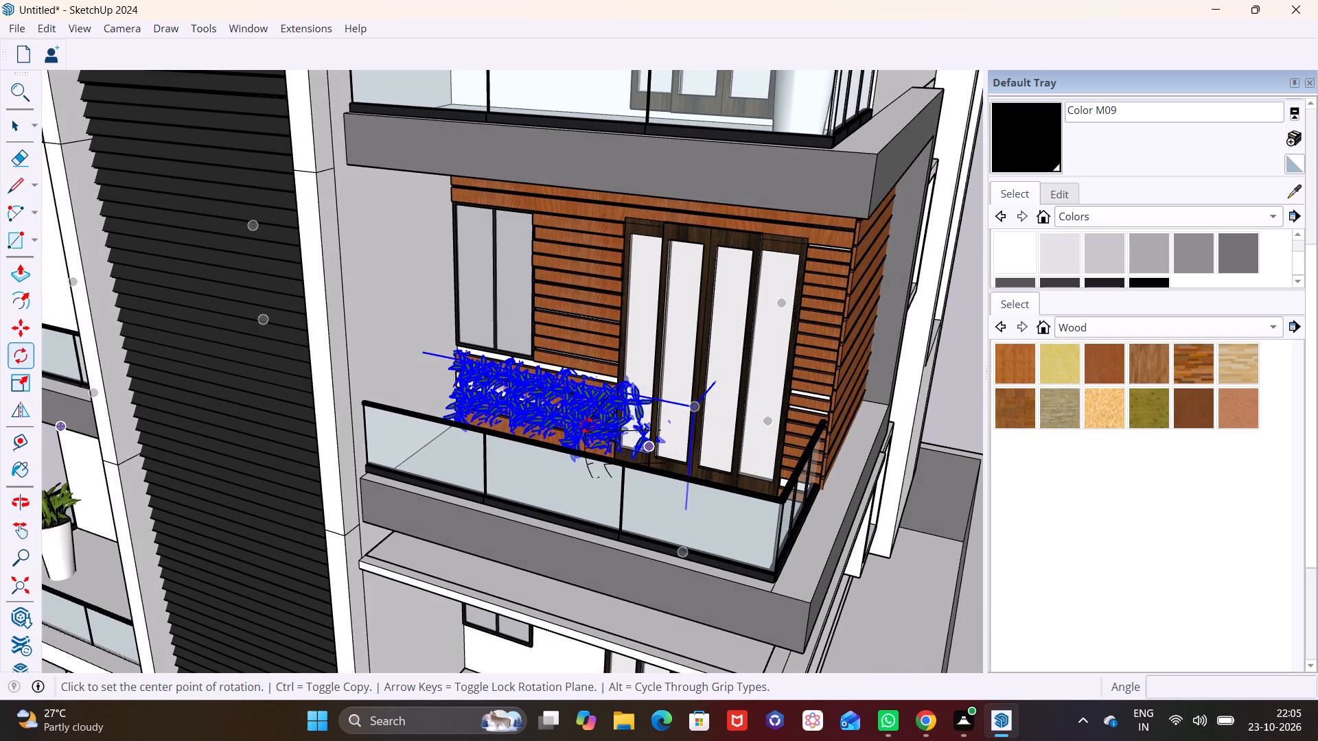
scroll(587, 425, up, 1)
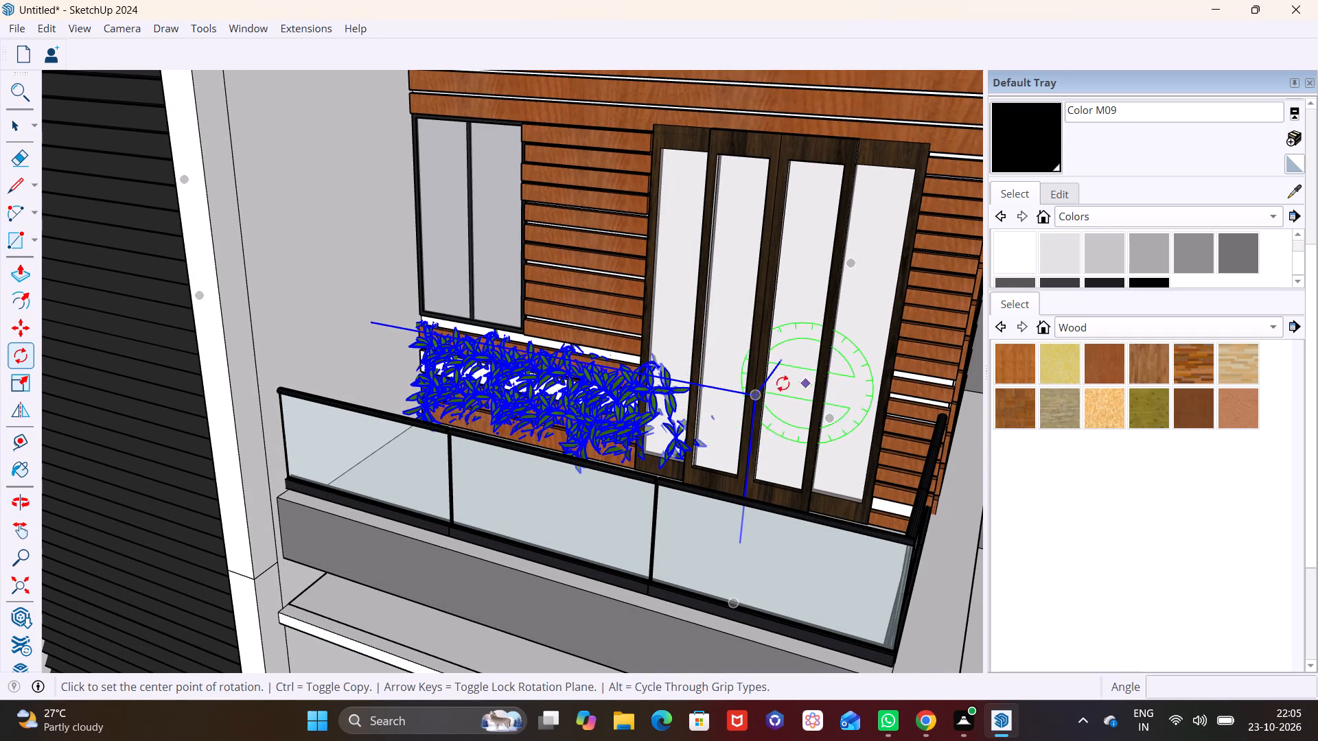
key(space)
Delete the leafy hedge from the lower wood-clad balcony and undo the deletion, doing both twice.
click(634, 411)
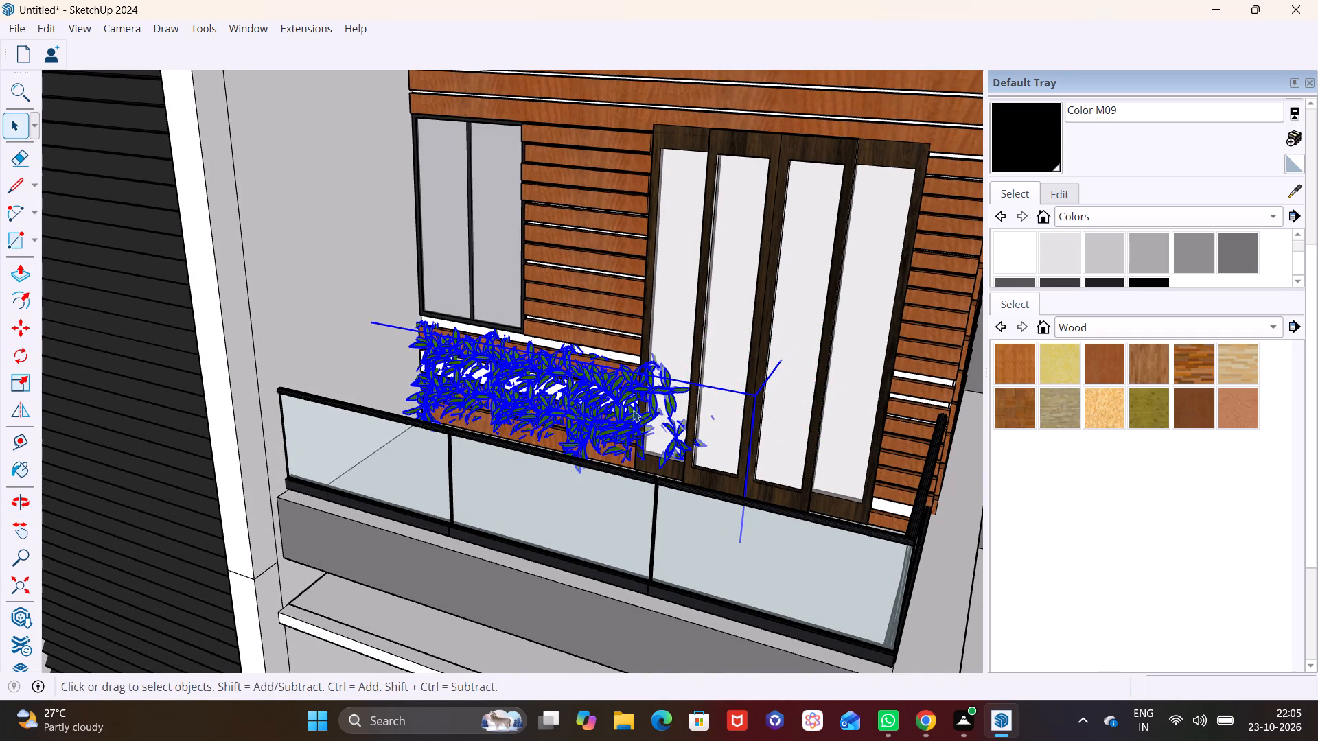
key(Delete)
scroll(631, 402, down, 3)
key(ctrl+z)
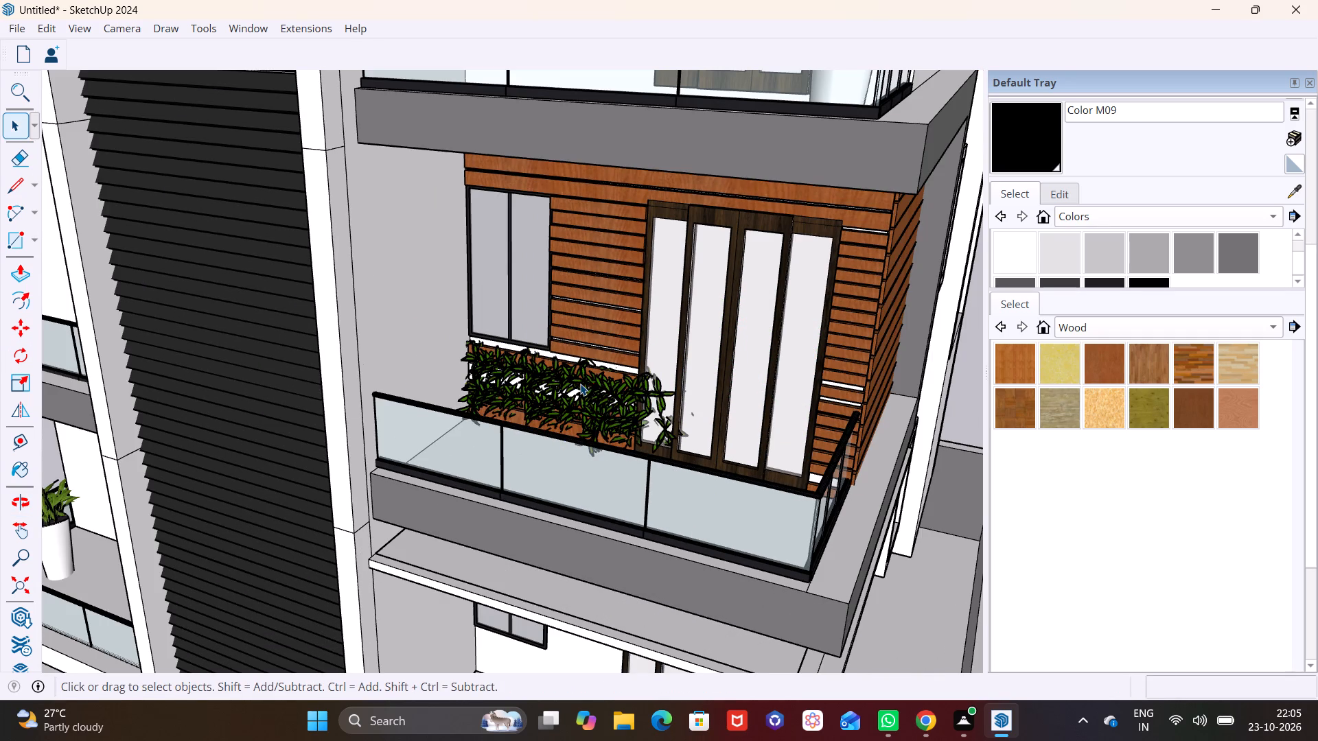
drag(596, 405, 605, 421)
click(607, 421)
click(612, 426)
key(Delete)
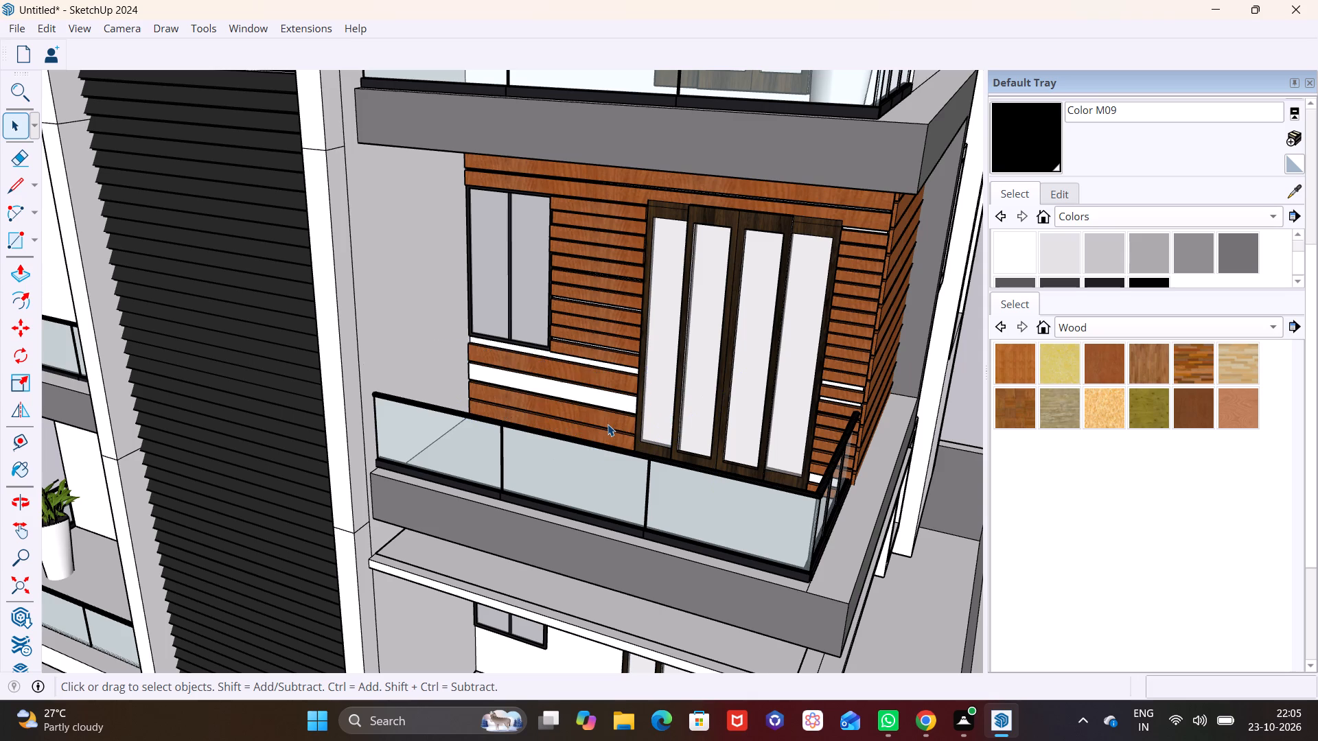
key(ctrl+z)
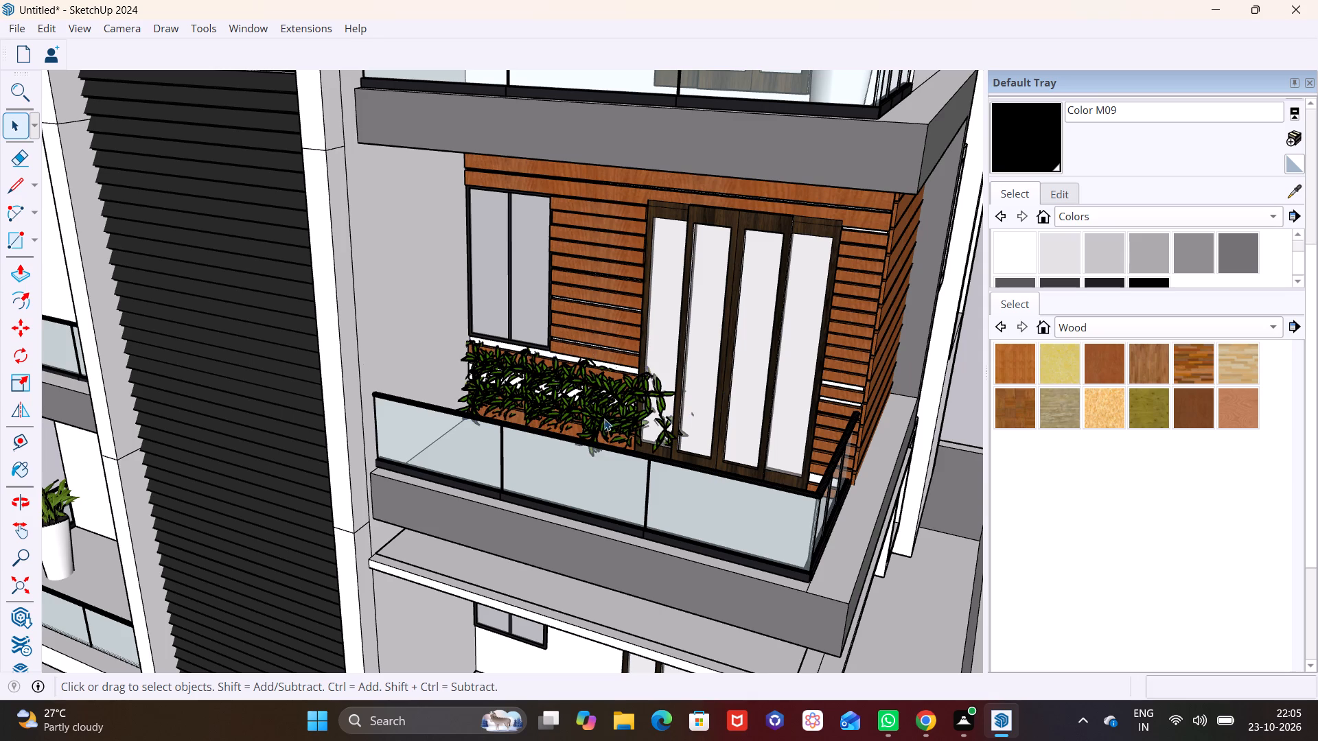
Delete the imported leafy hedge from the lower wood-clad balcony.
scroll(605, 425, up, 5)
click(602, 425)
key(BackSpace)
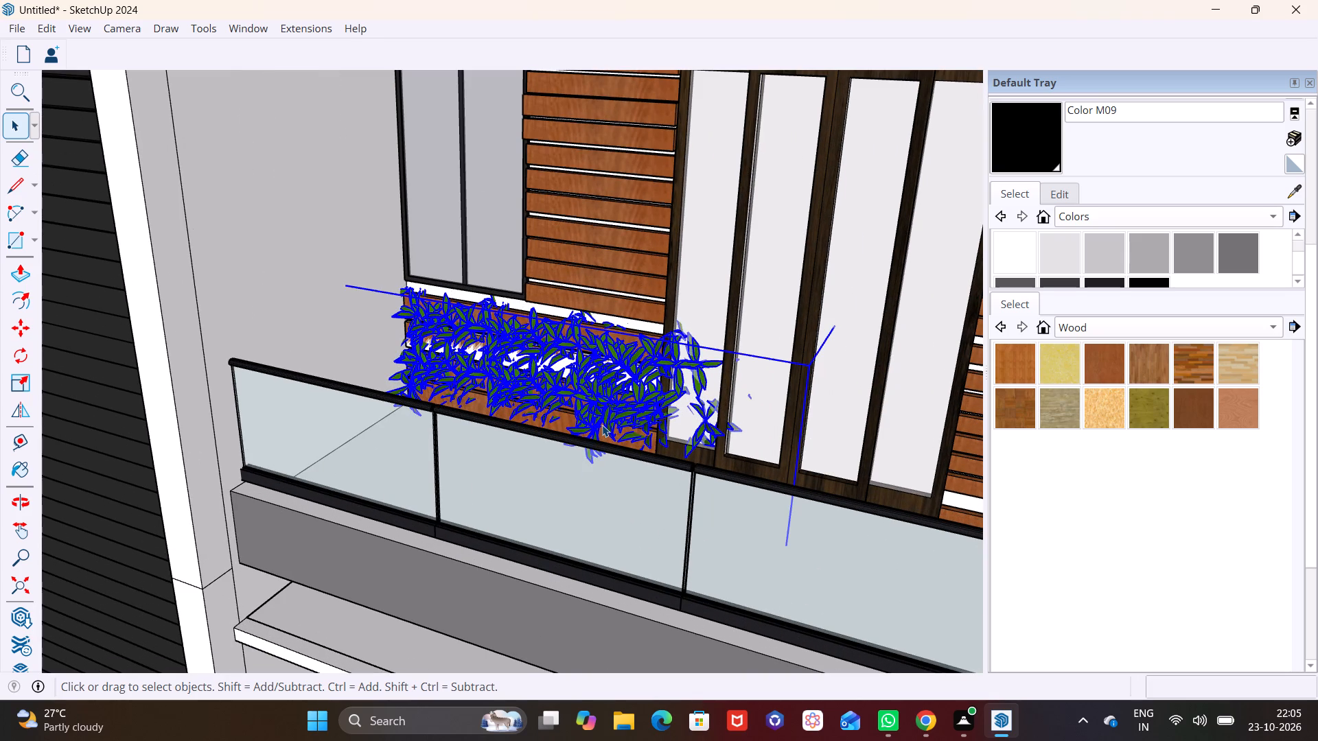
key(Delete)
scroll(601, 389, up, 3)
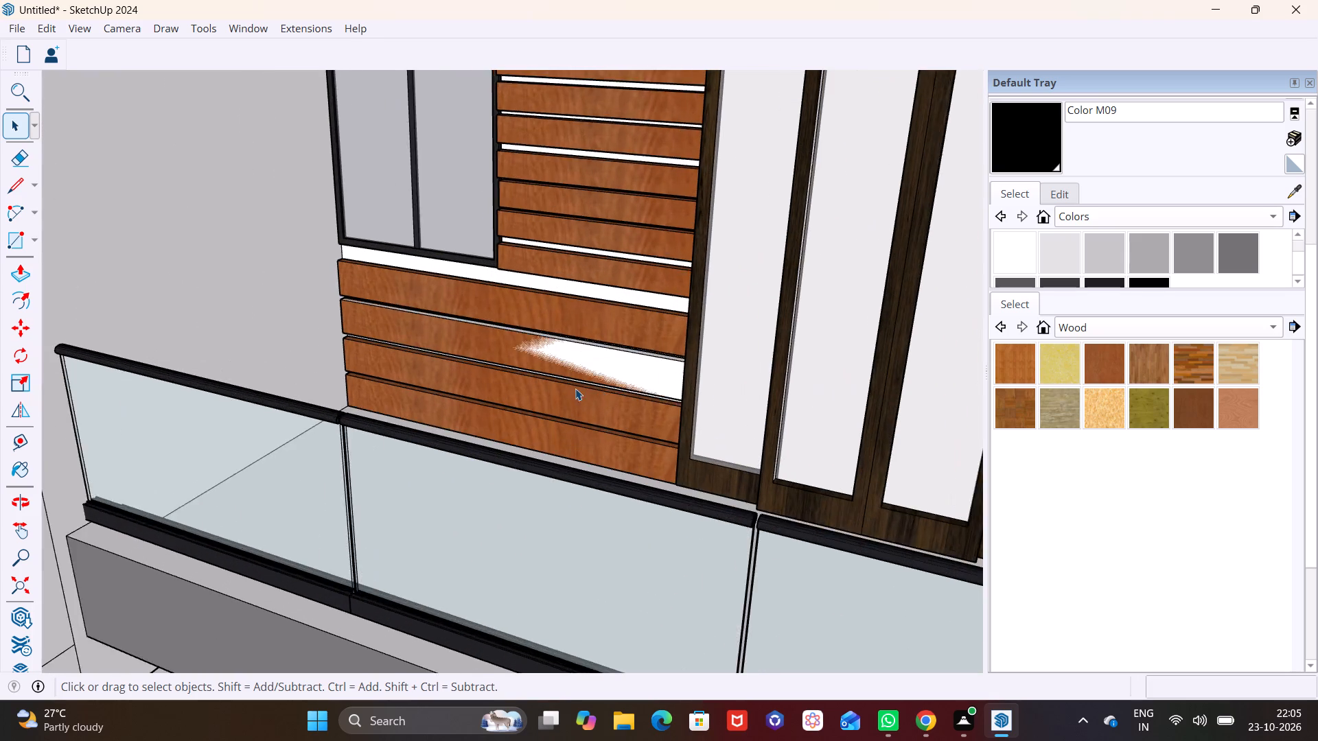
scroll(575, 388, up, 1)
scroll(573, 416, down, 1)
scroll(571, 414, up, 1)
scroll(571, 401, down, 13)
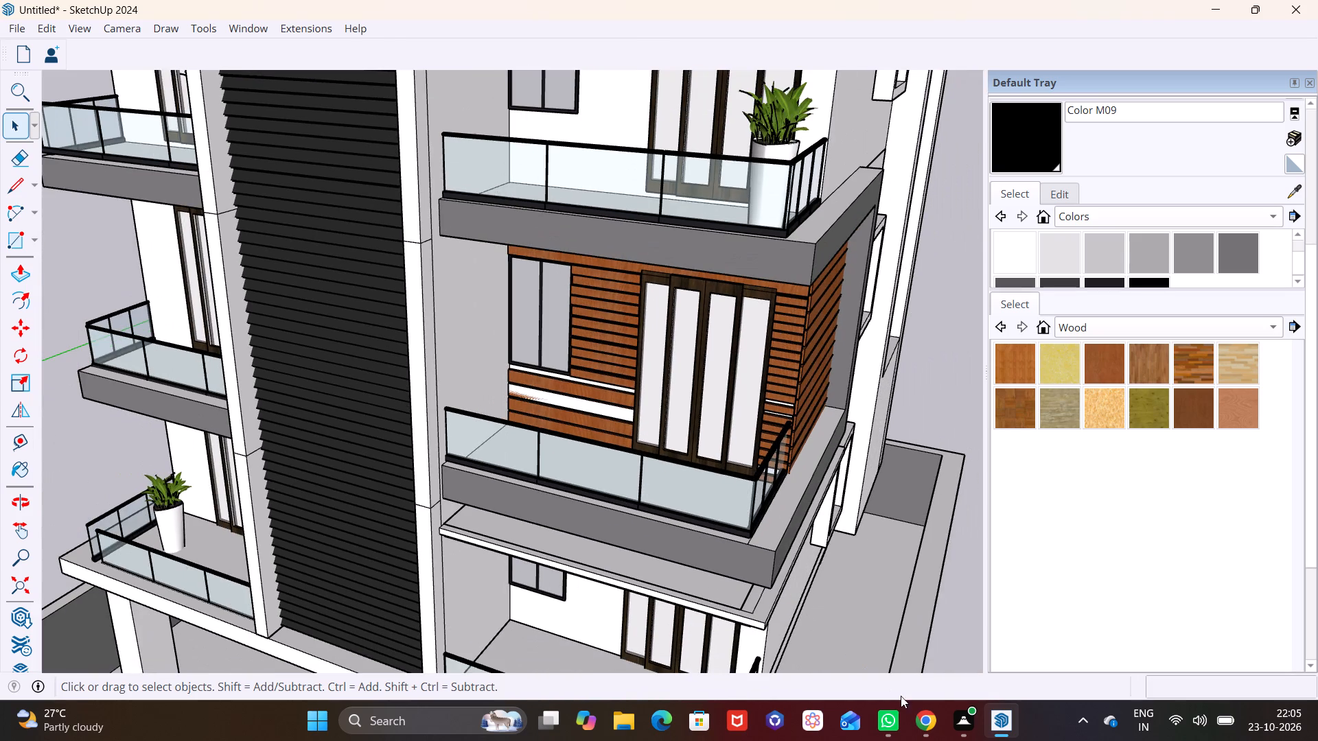
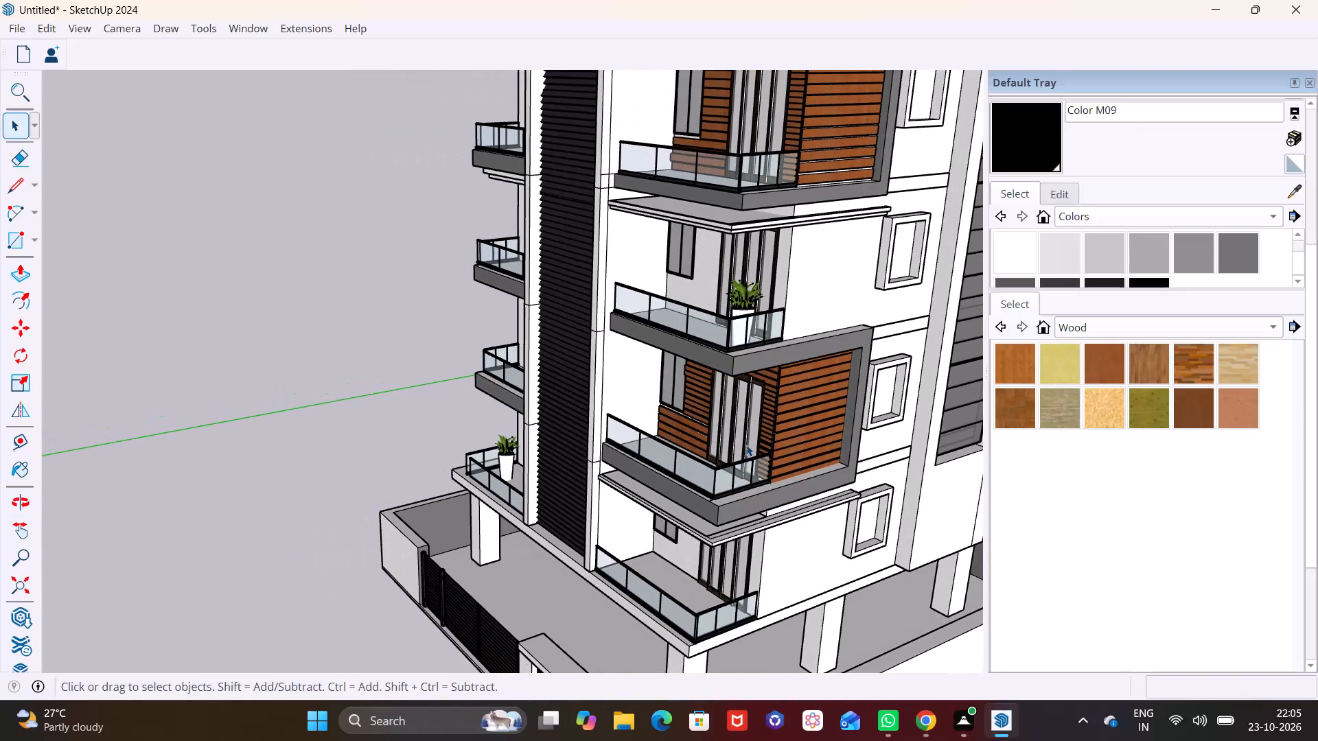
Copy the potted plant from the plain balcony onto the lower wood-clad balcony directly beneath it.
click(740, 307)
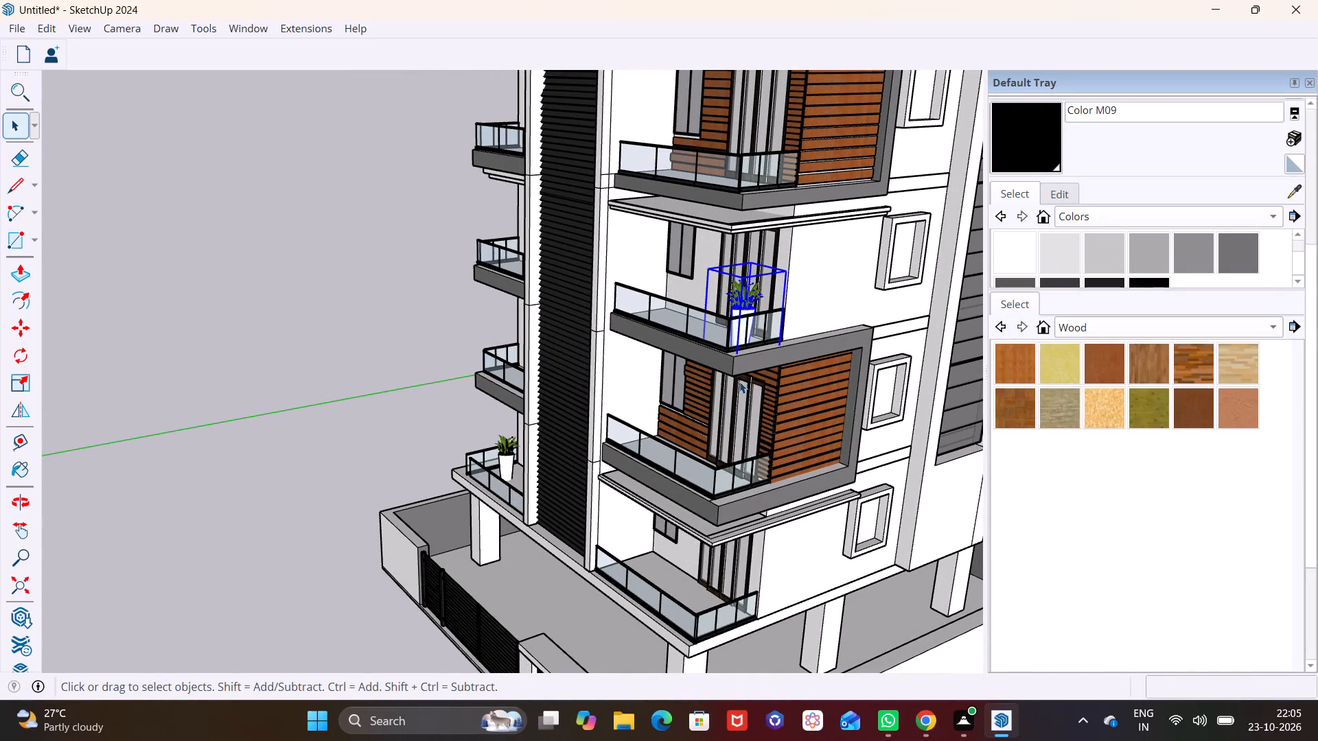
middle_drag(754, 399, 877, 408)
key(m)
click(754, 277)
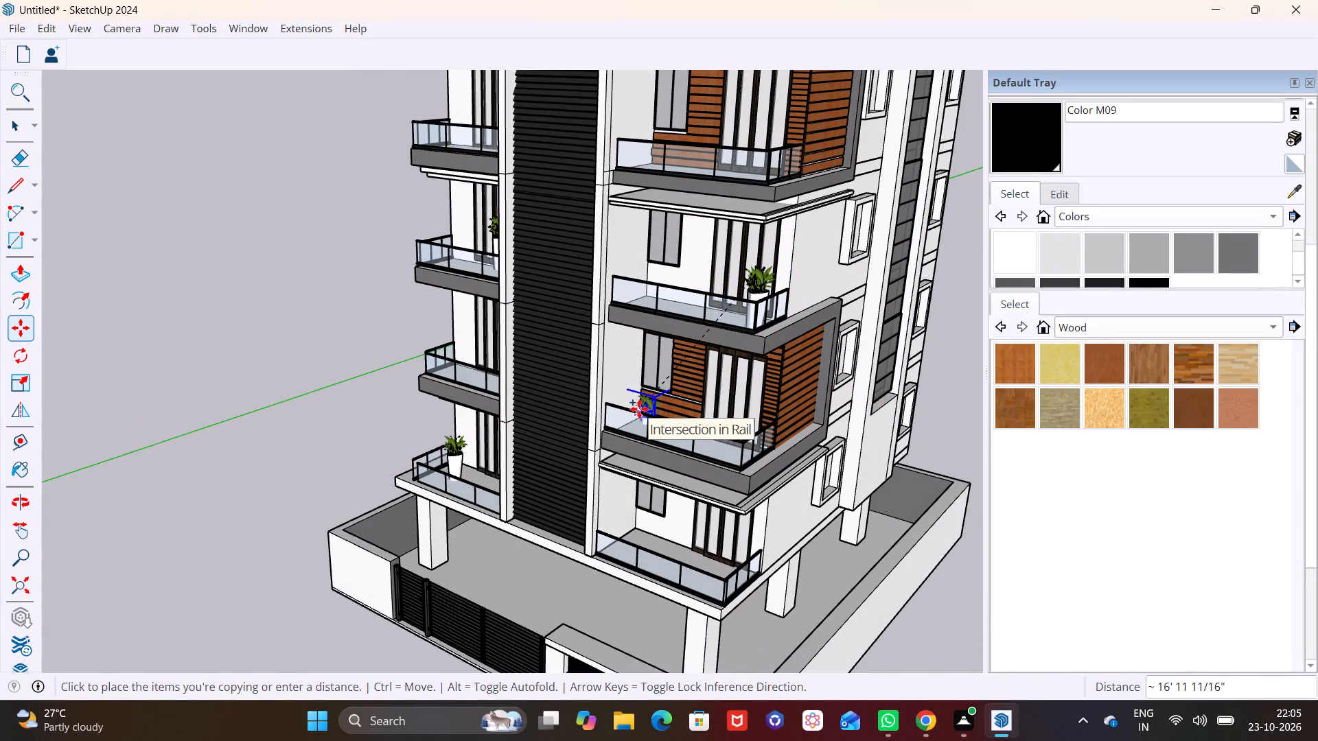
scroll(645, 405, up, 11)
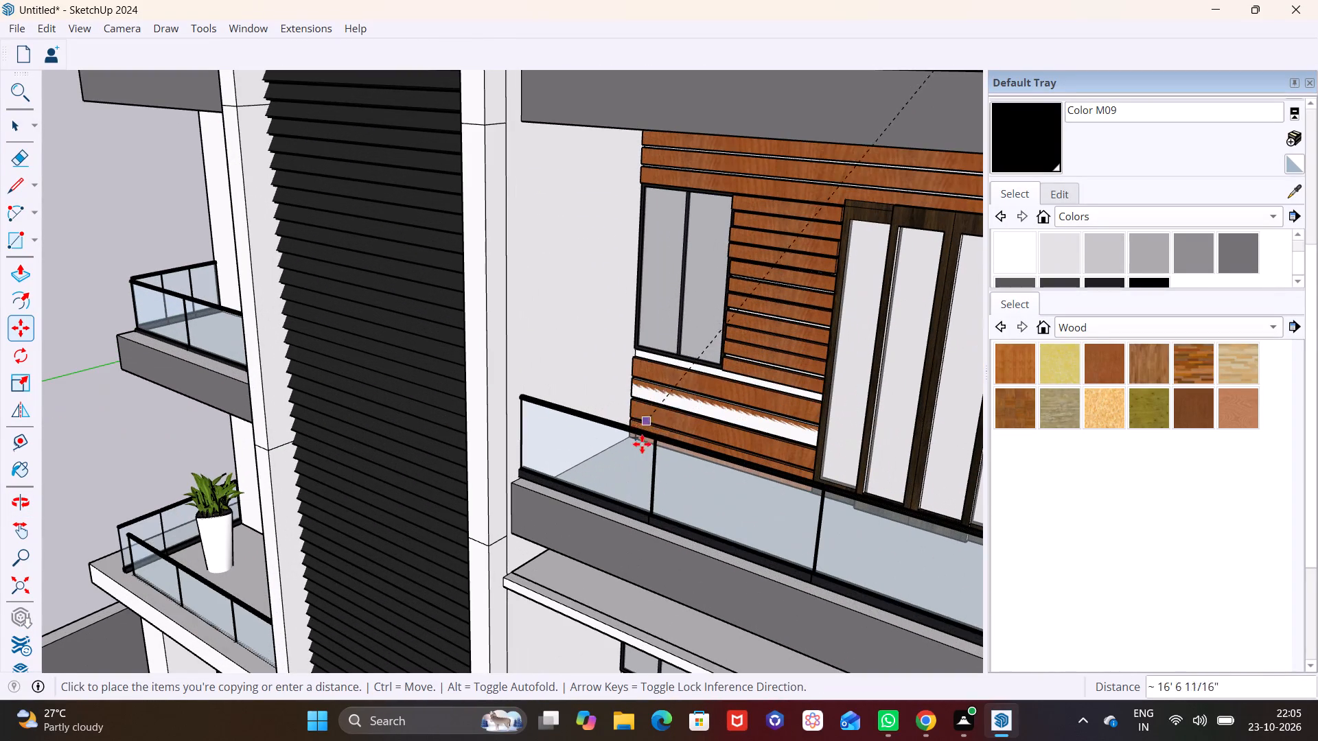
middle_drag(616, 401, 451, 427)
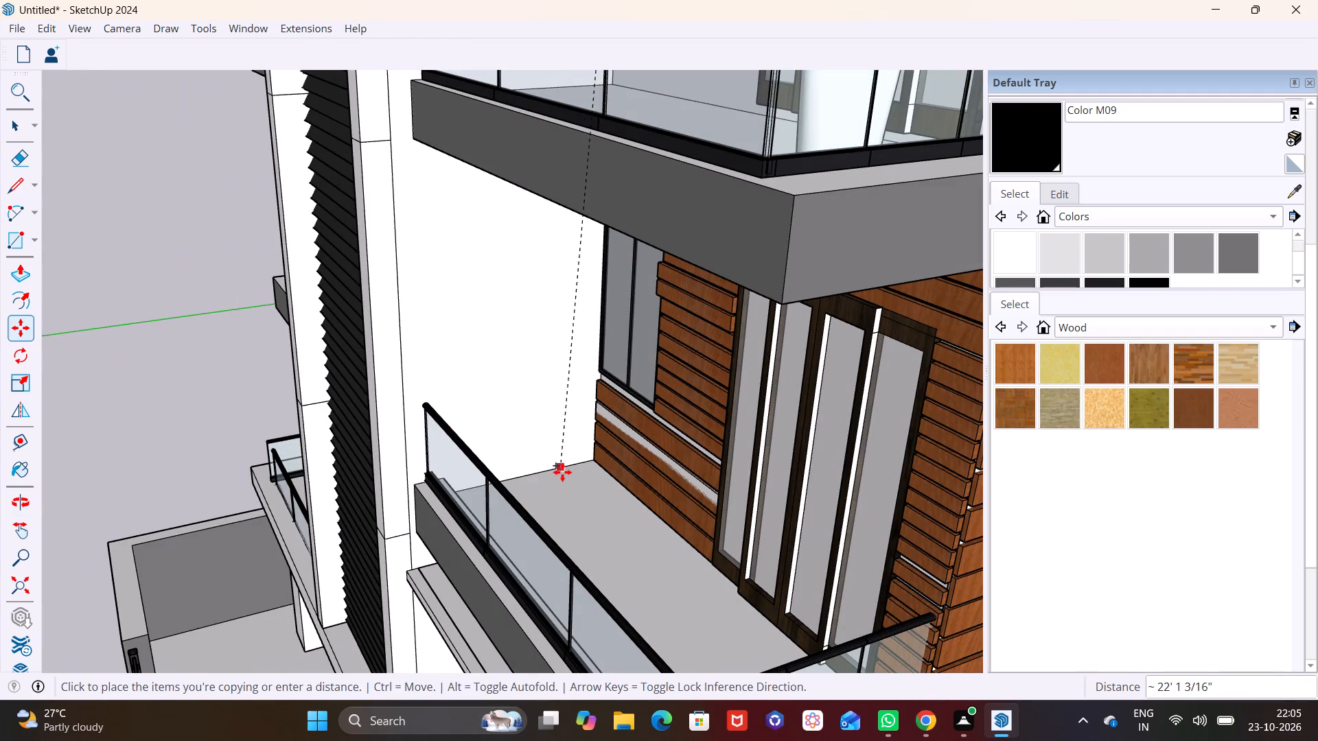
middle_drag(573, 483, 986, 466)
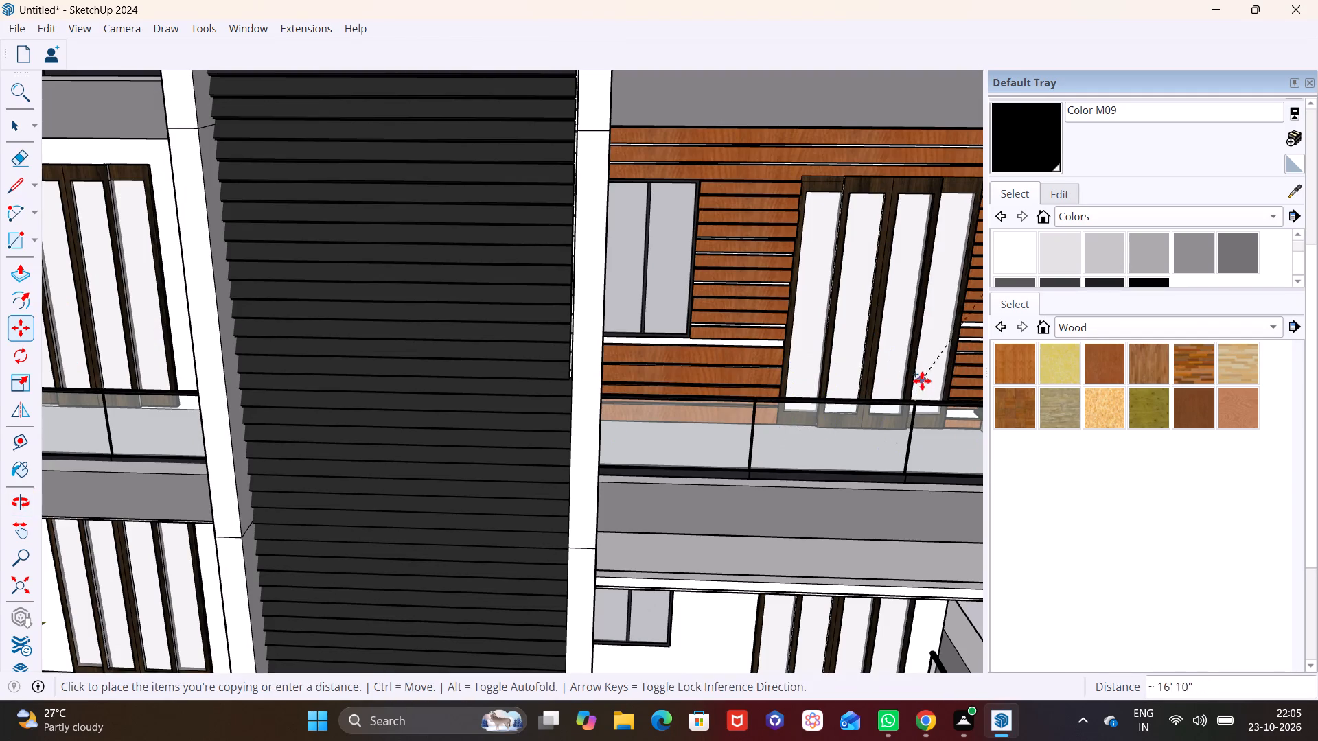
click(932, 410)
Reposition the copied plant on the lower wood-clad balcony so it stands at the window end, behind the glass railing.
middle_drag(856, 405, 437, 433)
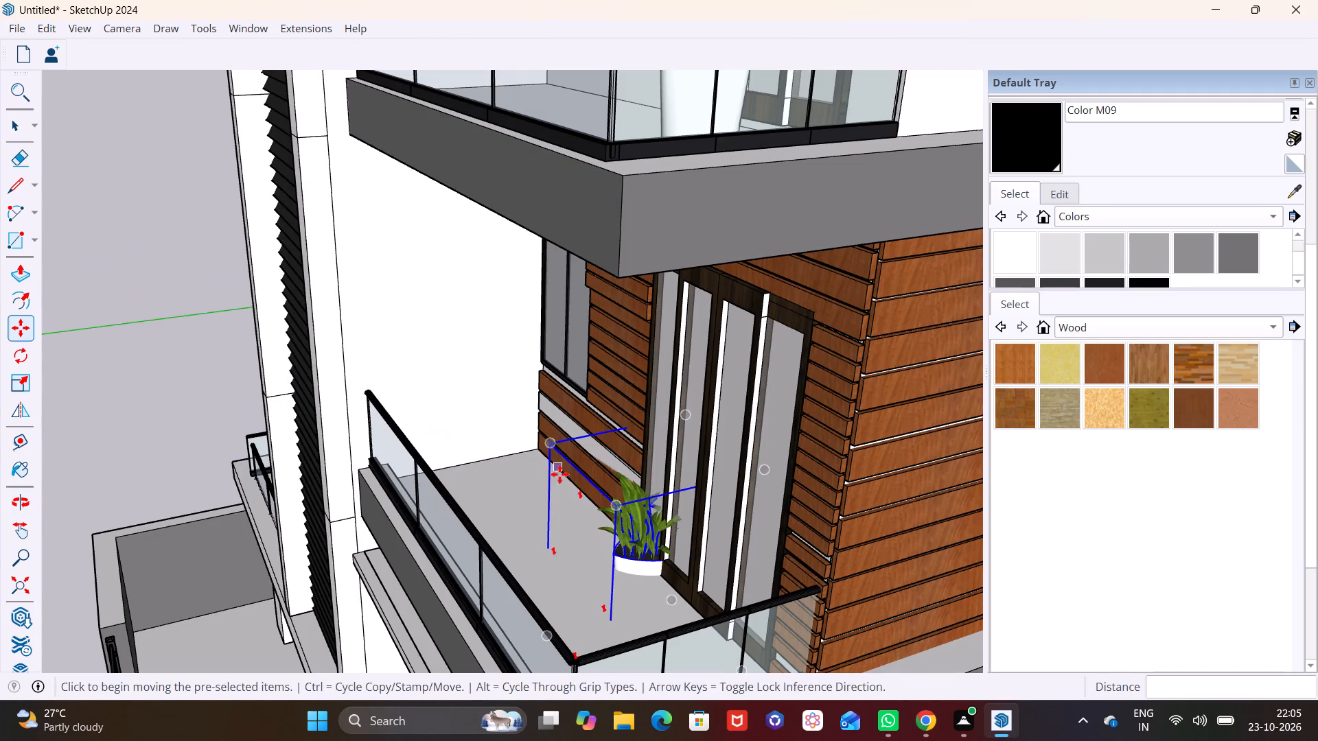
click(623, 545)
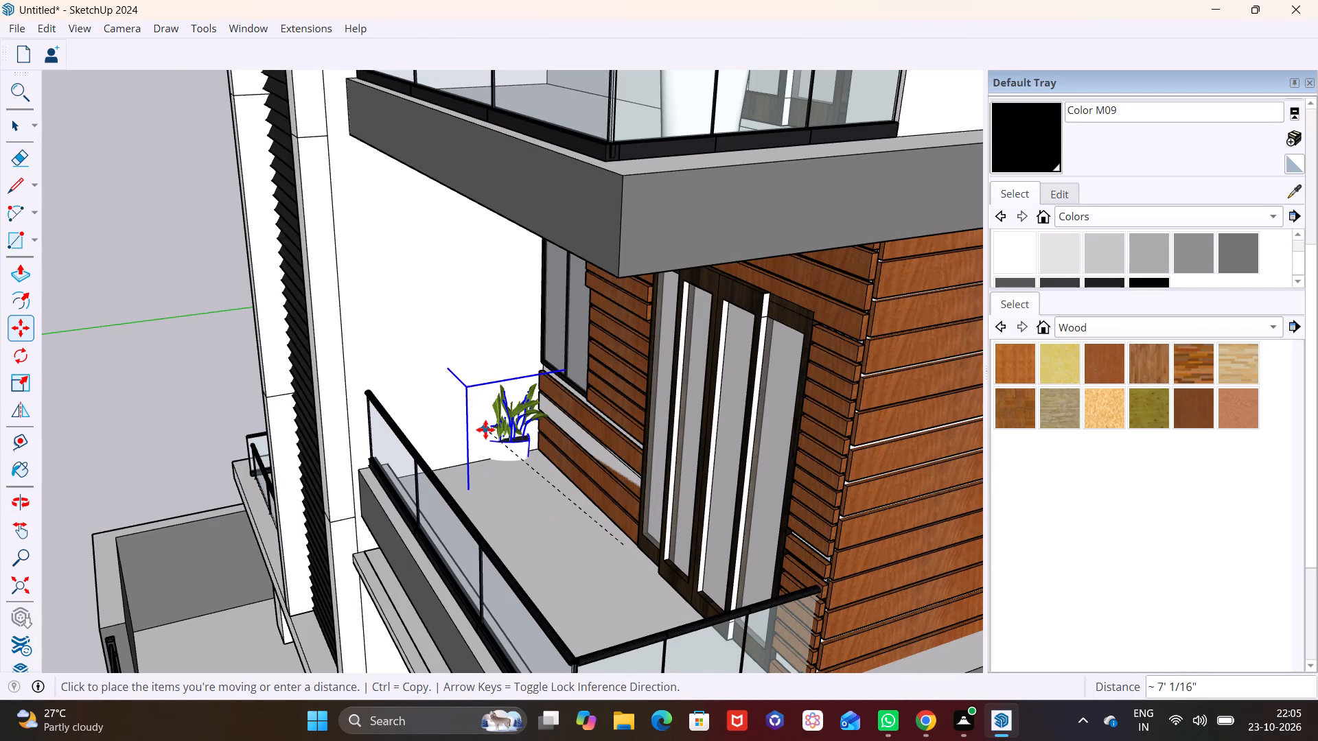
click(485, 430)
drag(519, 464, 520, 458)
click(507, 399)
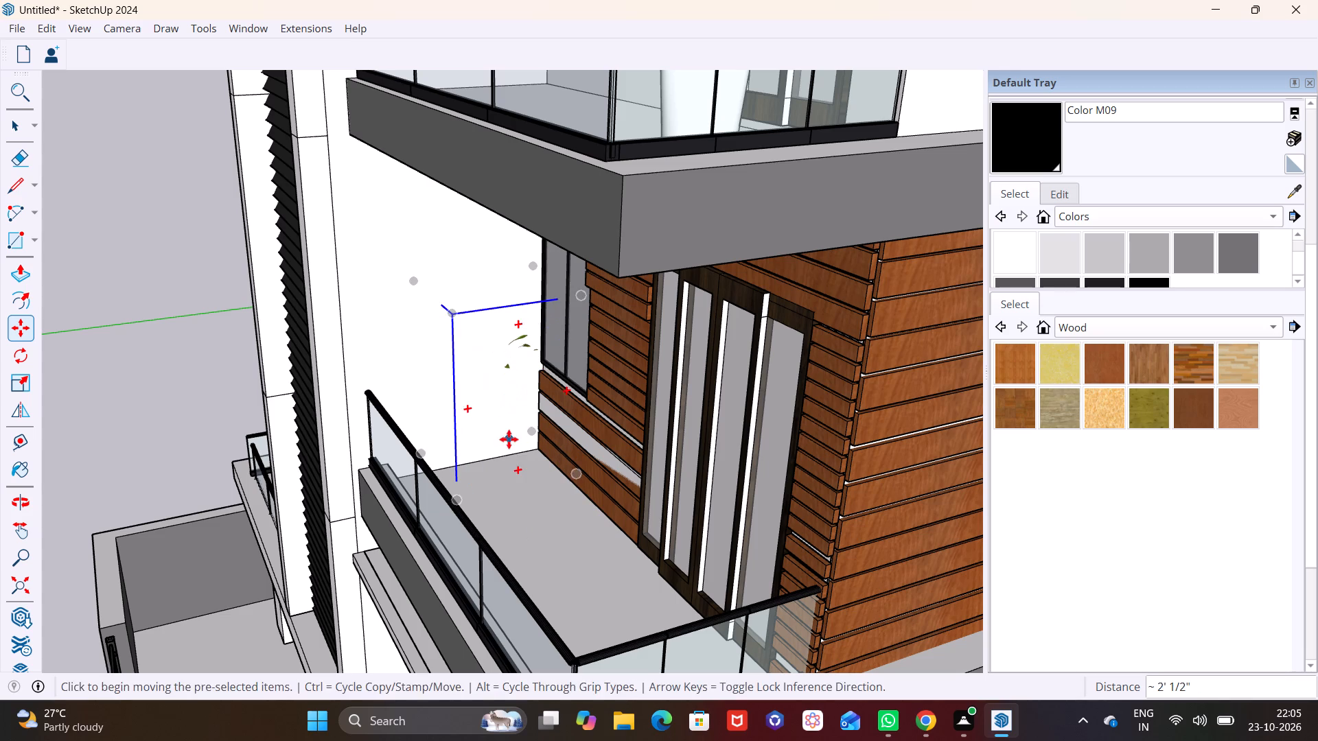
middle_drag(540, 462, 862, 458)
click(537, 412)
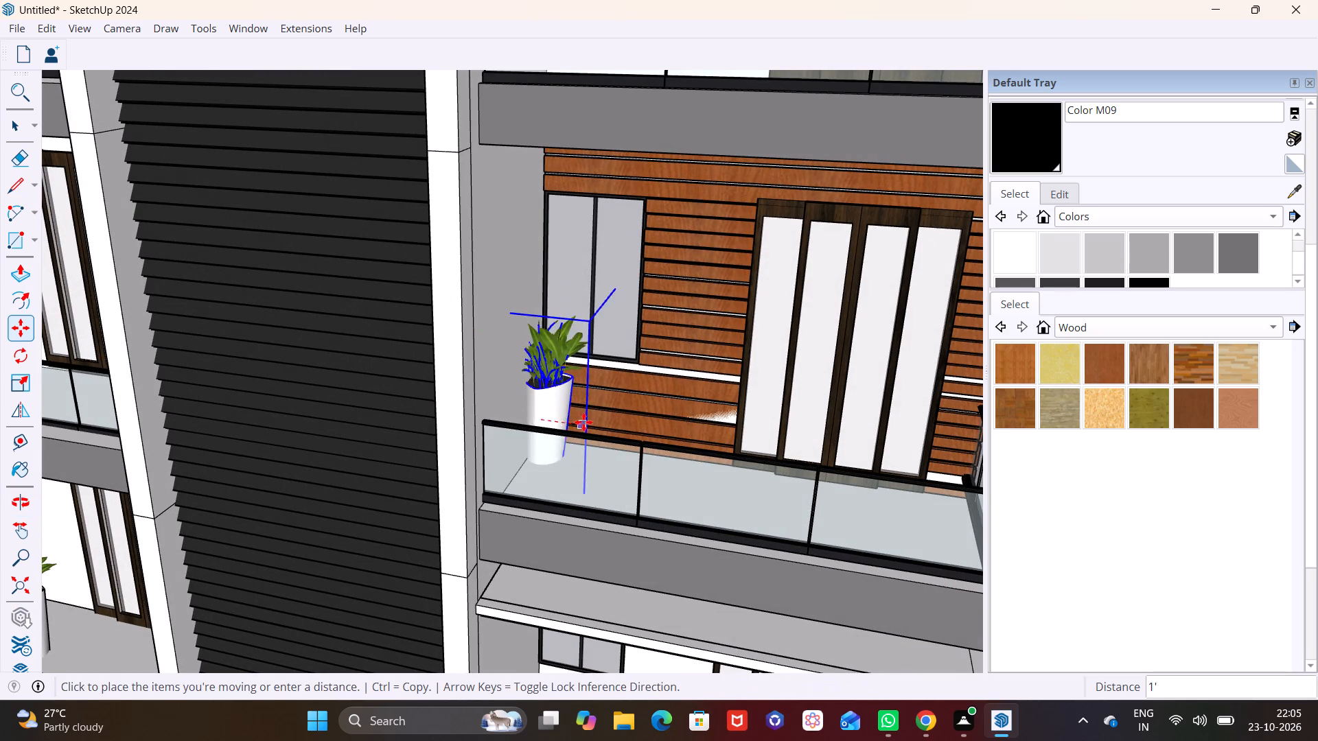
click(618, 435)
key(space)
Copy the potted plant from the lower wood-clad balcony down to the lowest balcony, in front of the sliding door.
scroll(679, 446, down, 6)
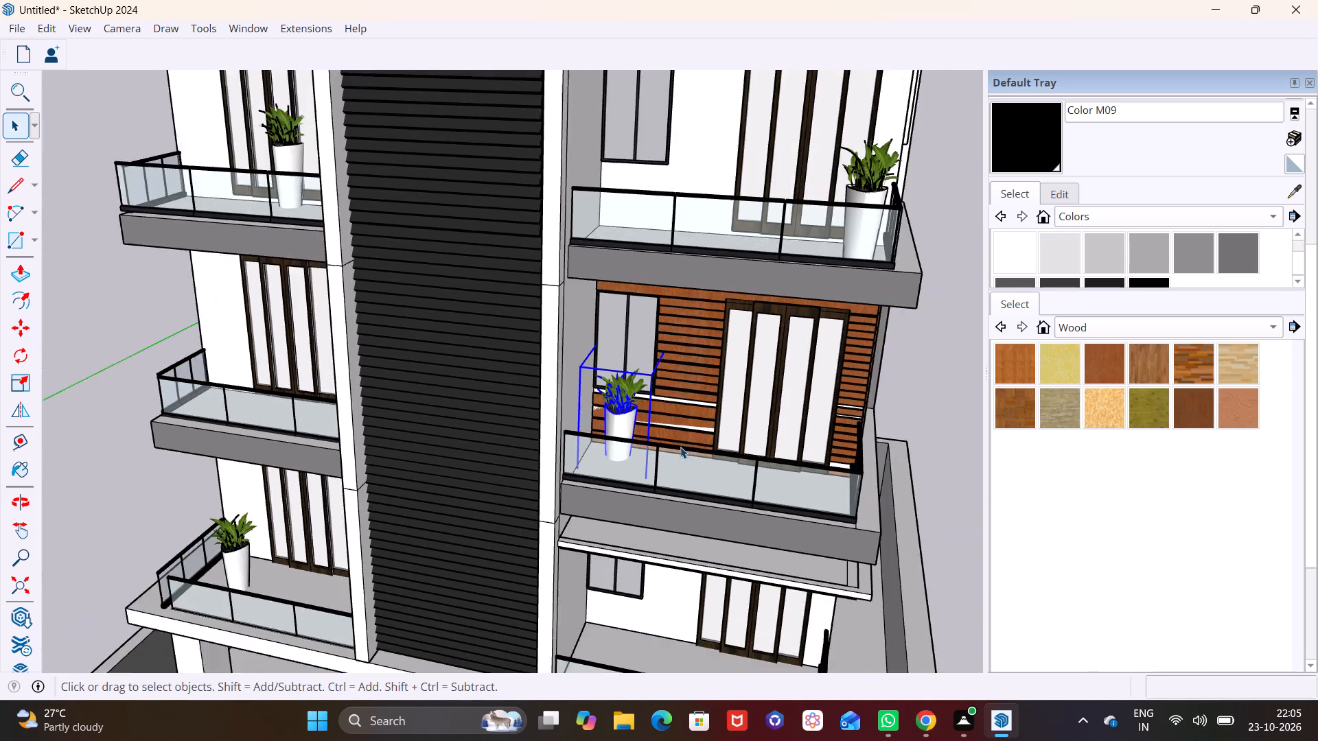
scroll(680, 447, down, 5)
middle_drag(734, 479, 763, 349)
scroll(765, 366, down, 2)
shift+middle_drag(765, 366, 656, 363)
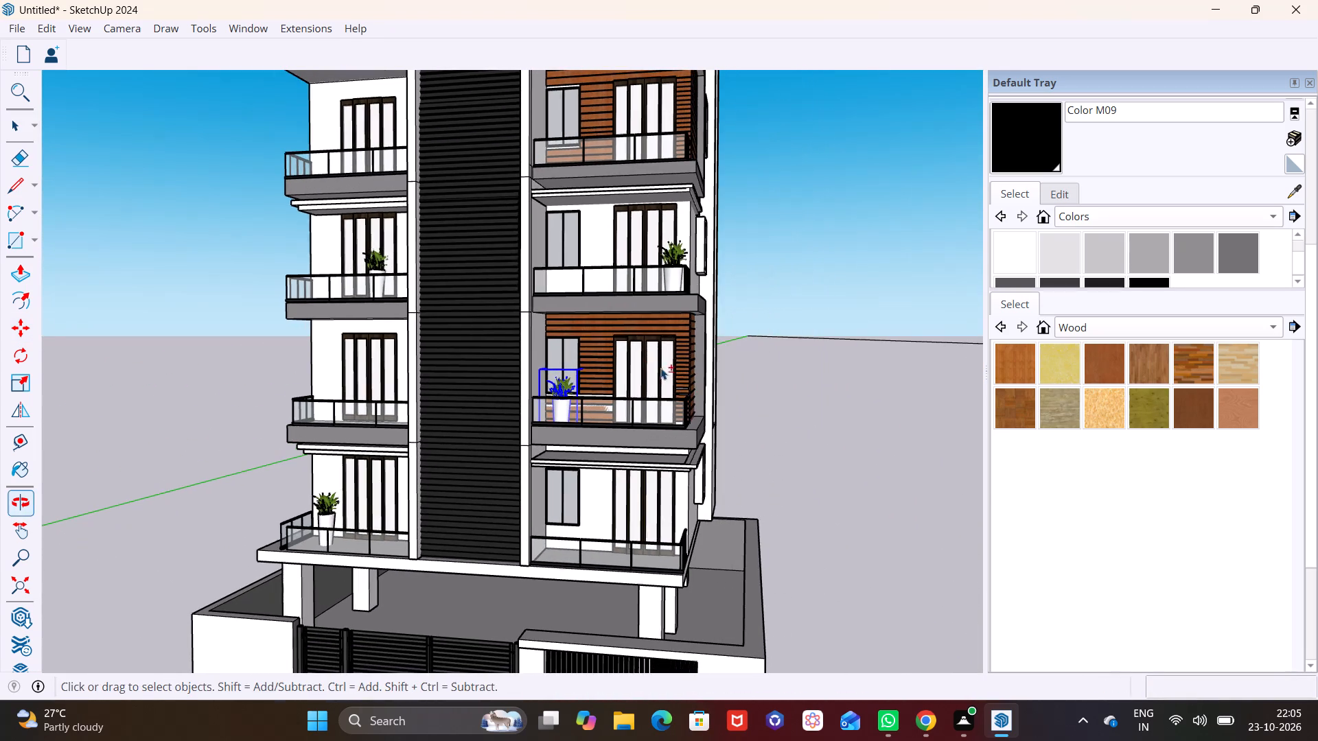
click(827, 434)
middle_drag(691, 443, 776, 460)
scroll(687, 434, up, 3)
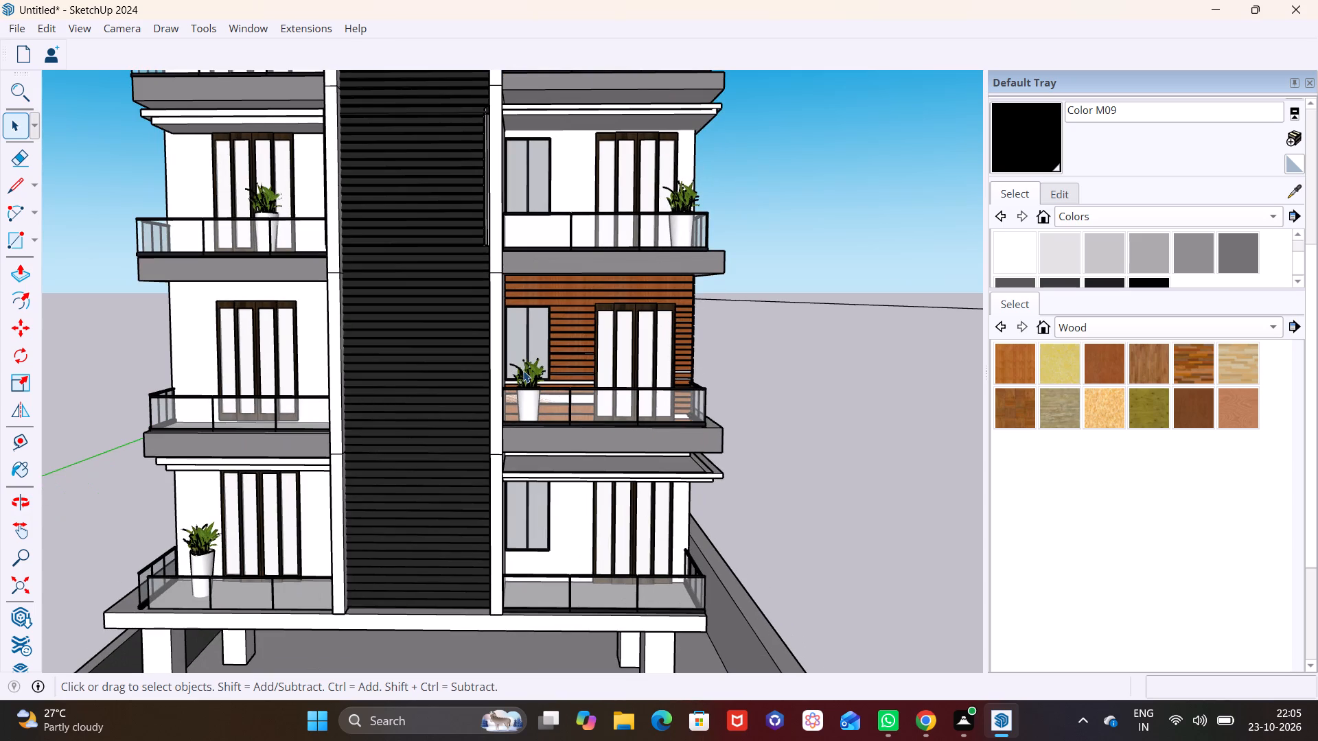
click(523, 370)
key(m)
click(523, 370)
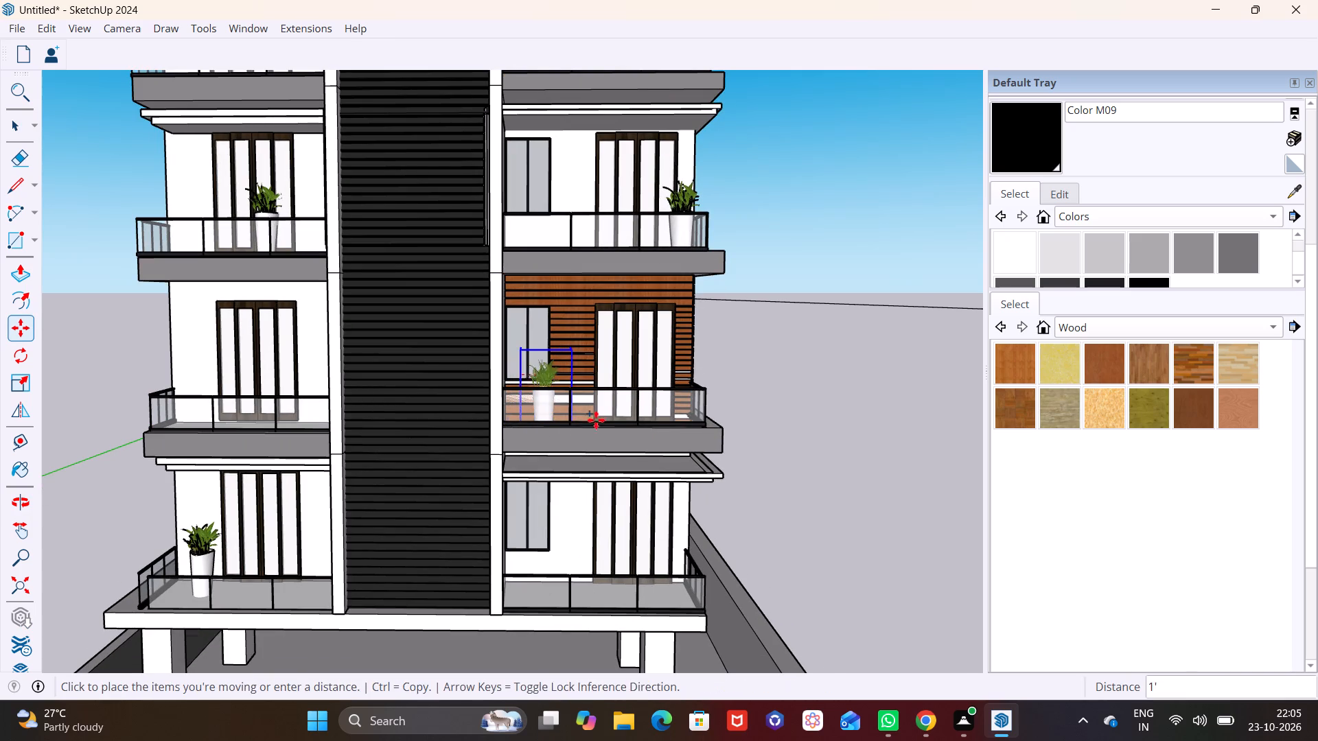
click(656, 534)
Shift the new plant around the lowest balcony, first toward the window wall and finally to the side-railing end by the door.
middle_drag(769, 530, 562, 553)
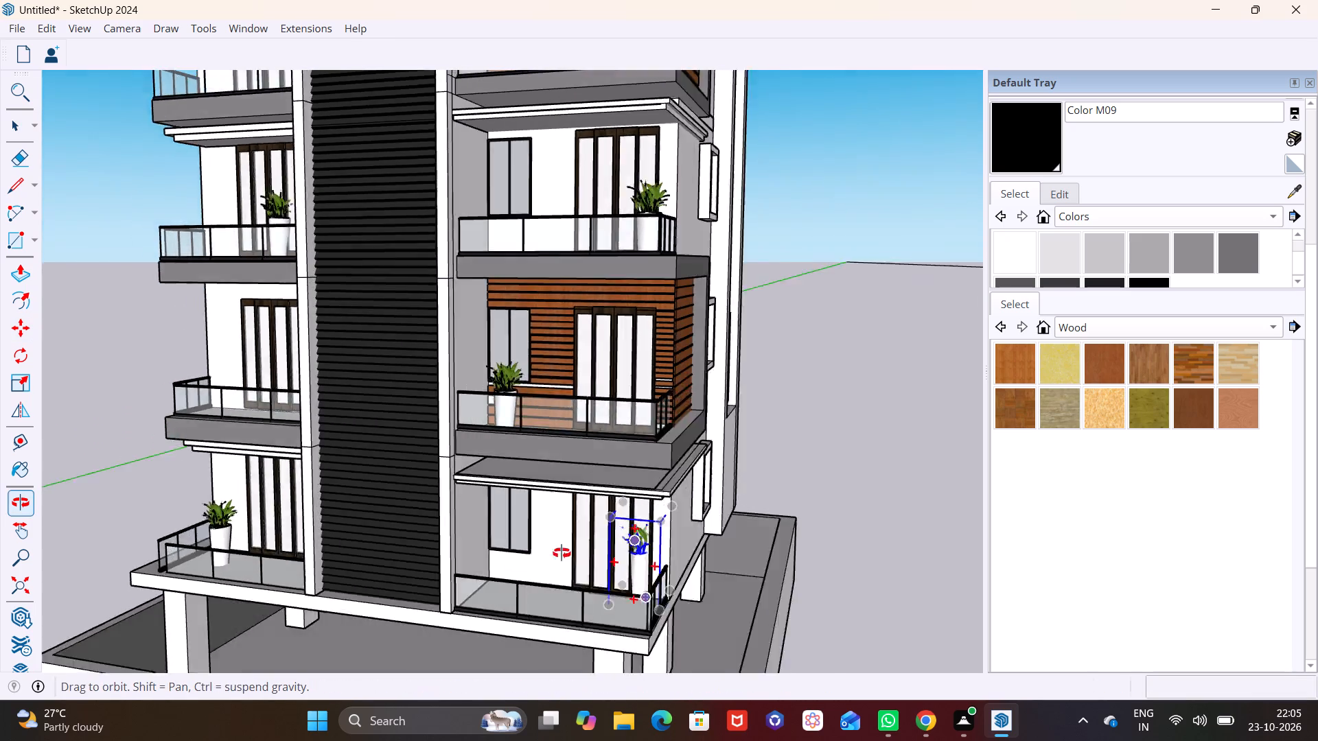
middle_drag(562, 553, 412, 574)
click(544, 581)
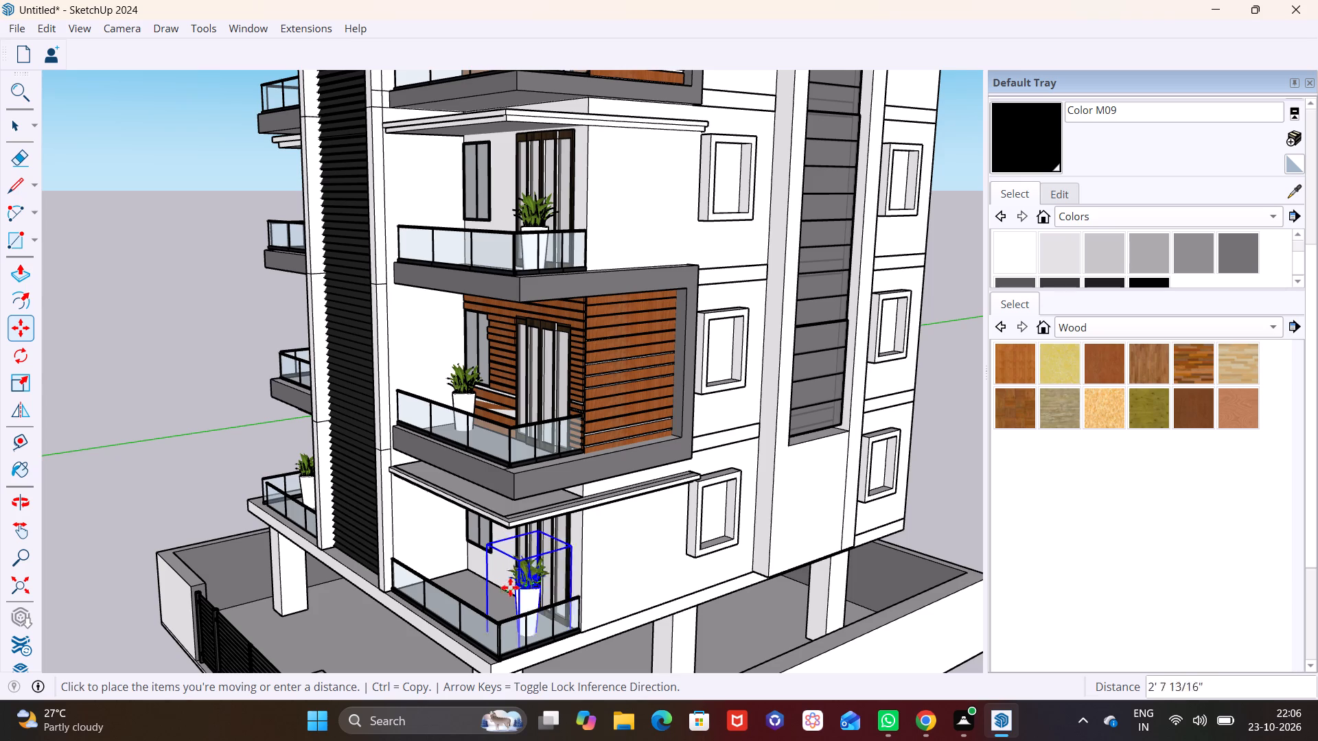
click(503, 585)
scroll(526, 585, up, 3)
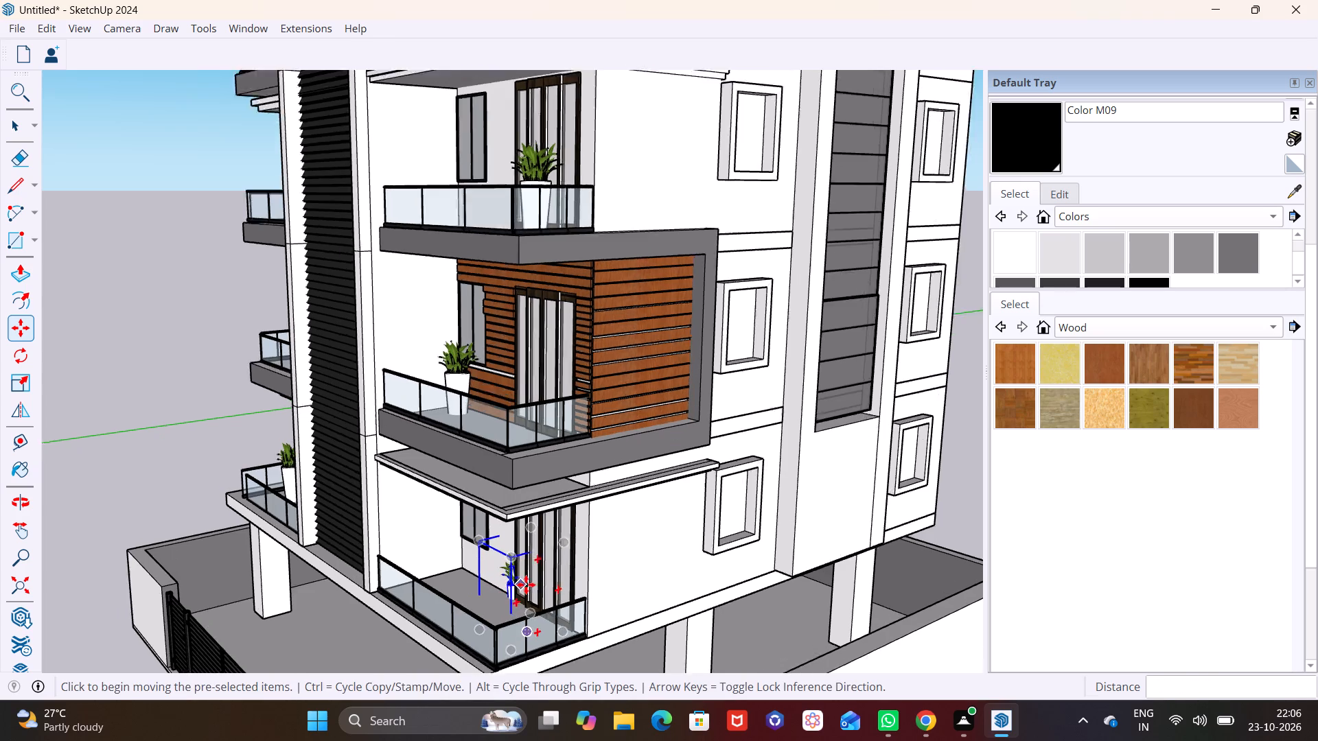
scroll(526, 585, up, 6)
middle_drag(514, 589, 561, 515)
middle_drag(546, 554, 500, 644)
shift+middle_drag(500, 639, 564, 471)
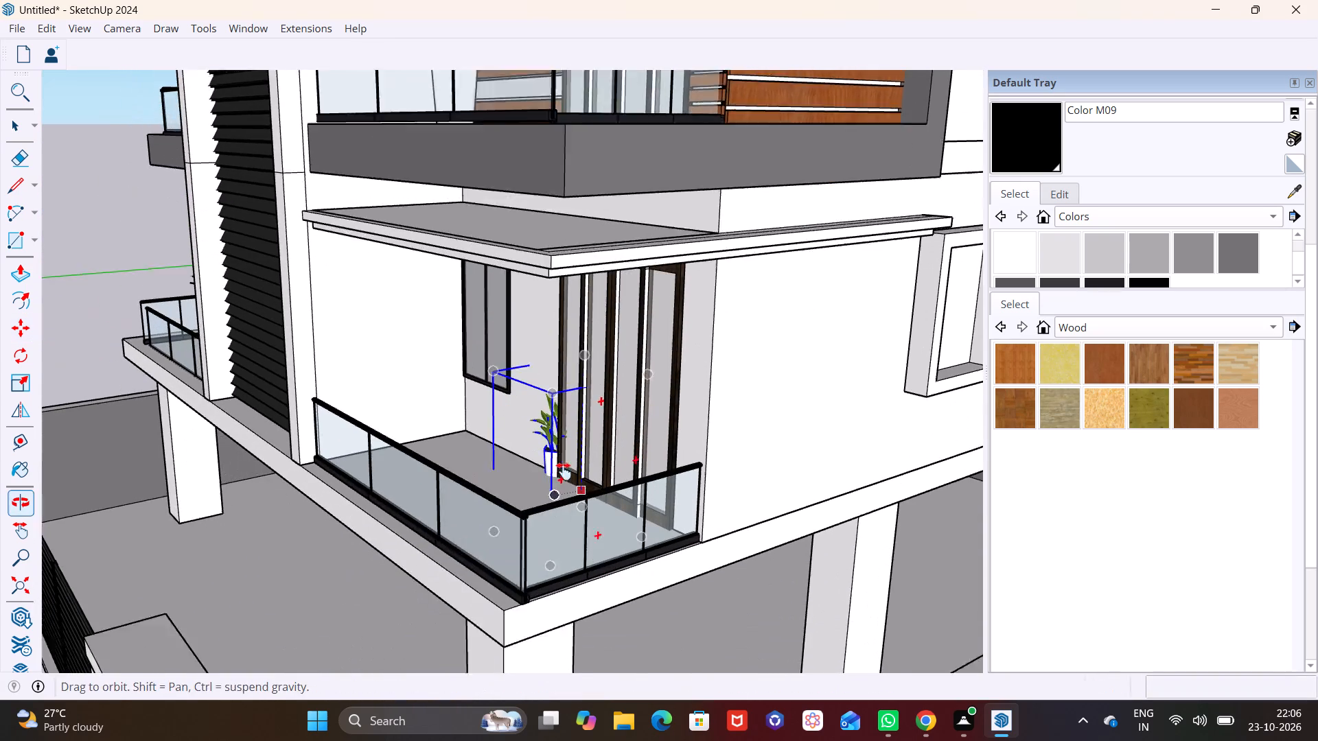
shift+middle_drag(564, 471, 566, 463)
click(557, 412)
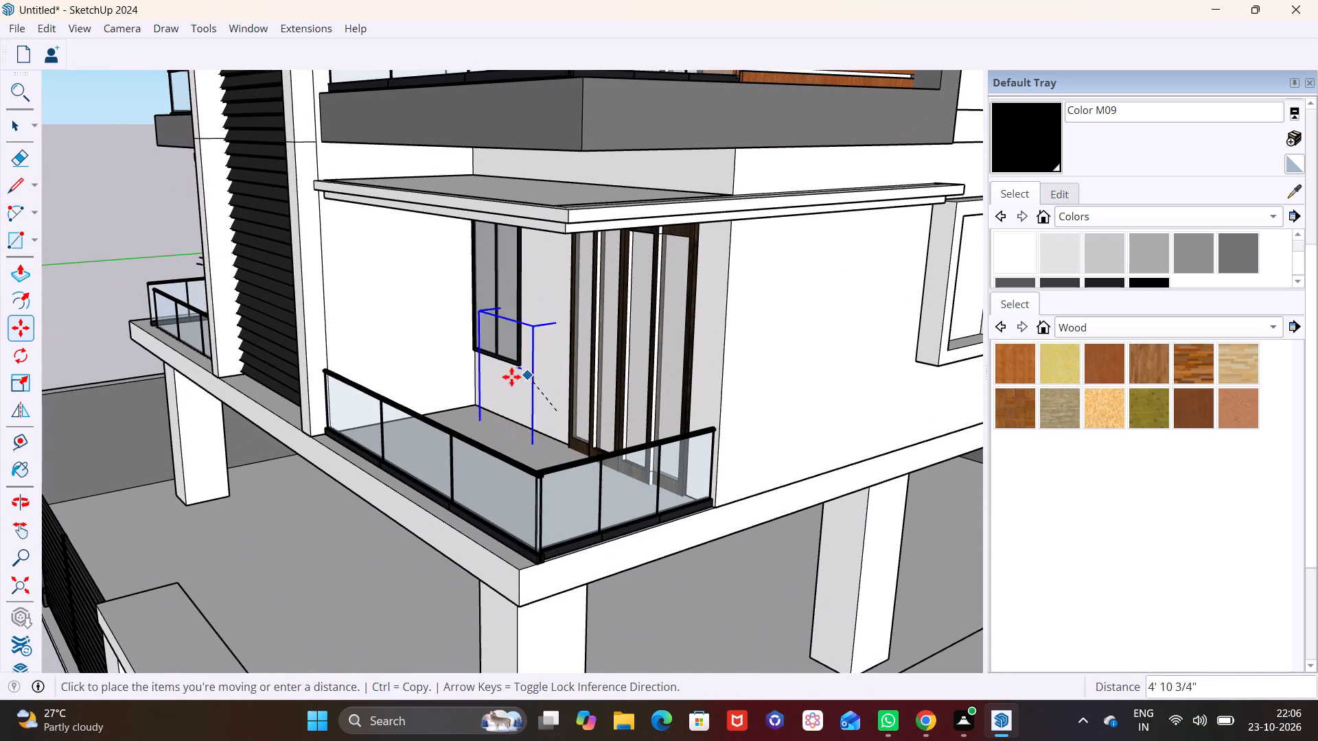
click(496, 387)
middle_drag(545, 423, 833, 521)
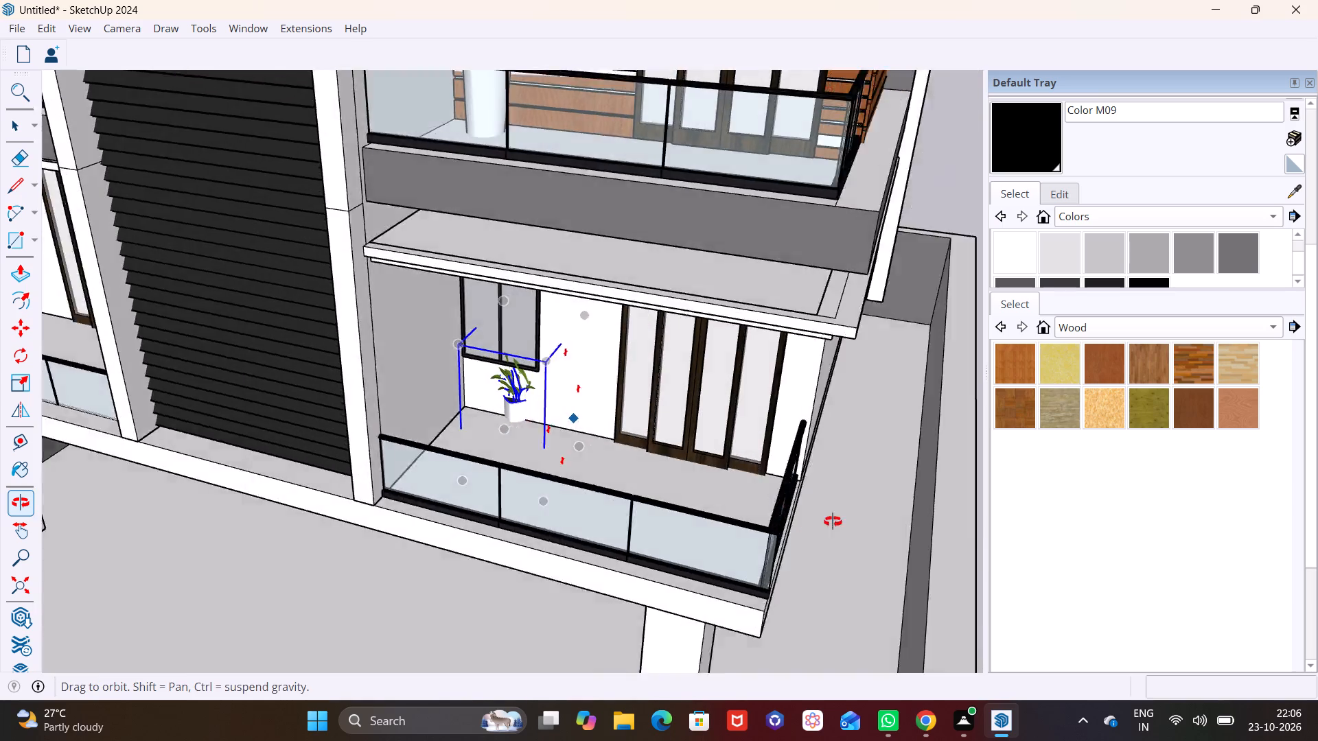
middle_drag(833, 521, 849, 513)
drag(529, 414, 543, 414)
click(780, 462)
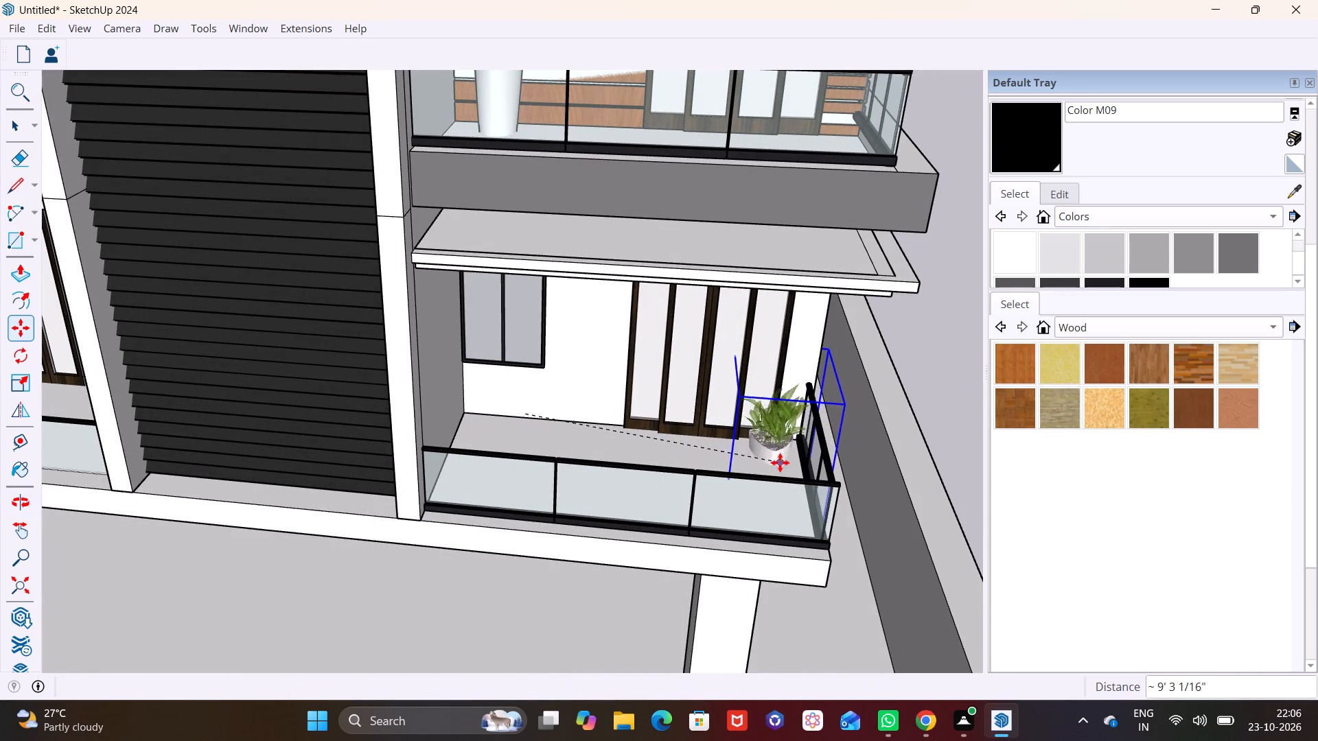
Adjust the lowest balcony's plant so its pot stands on the floor near the outer corner, just behind the front railing.
scroll(797, 456, up, 1)
middle_drag(794, 458, 414, 537)
drag(625, 563, 610, 550)
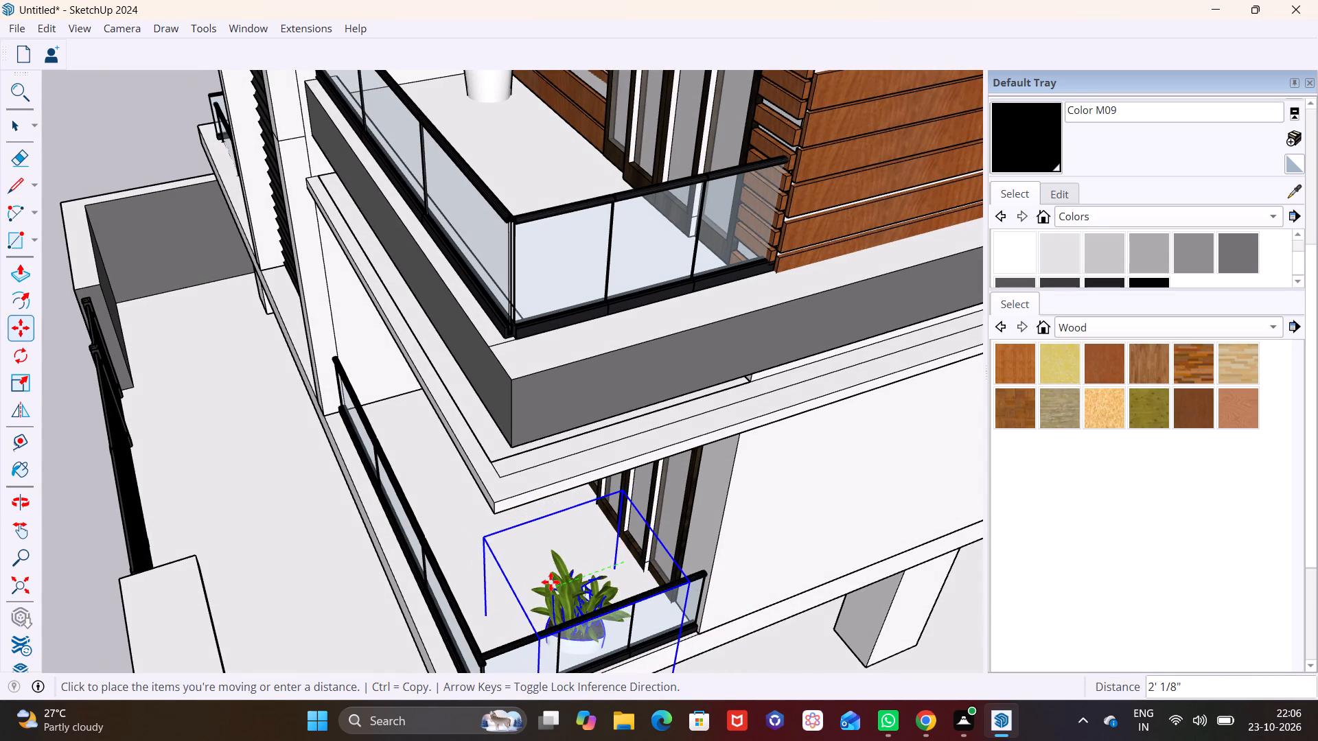
click(551, 582)
middle_drag(576, 602, 446, 418)
middle_drag(562, 636, 557, 506)
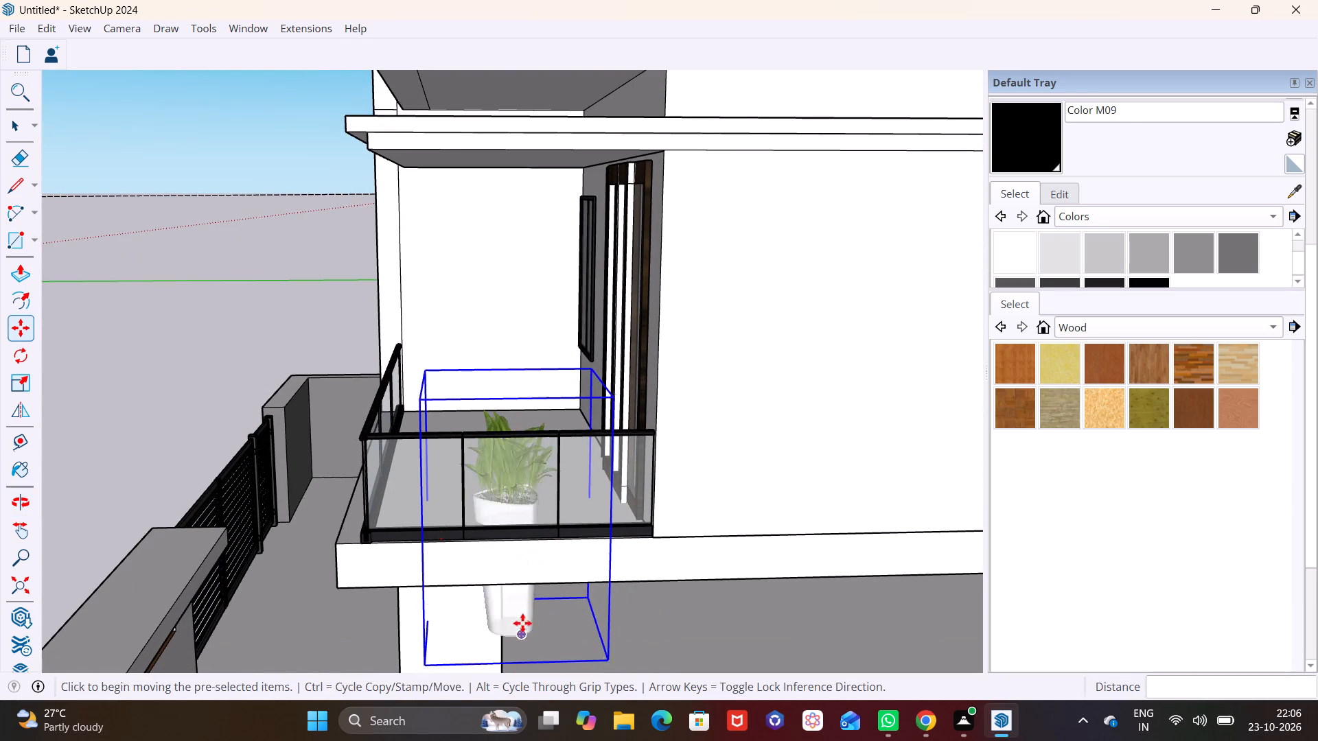
click(530, 624)
click(487, 498)
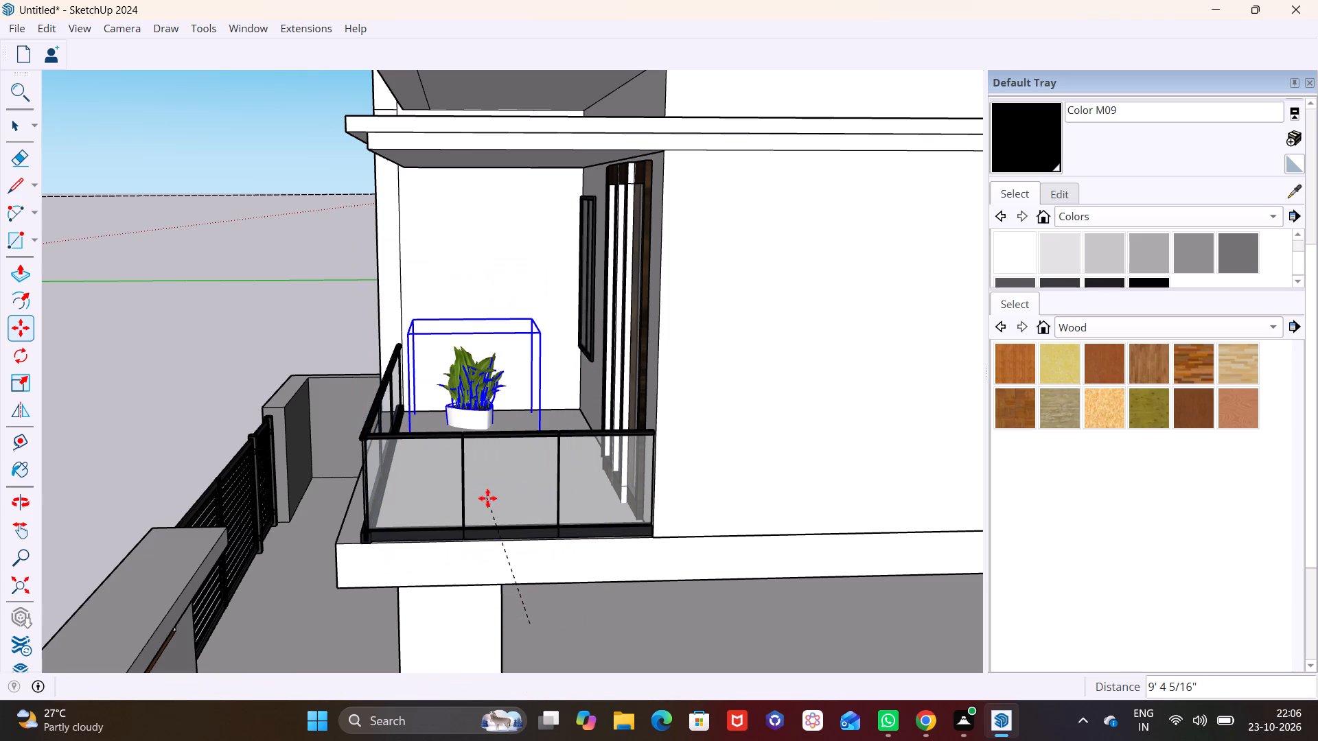
middle_drag(468, 498, 719, 555)
drag(447, 546, 460, 546)
click(626, 558)
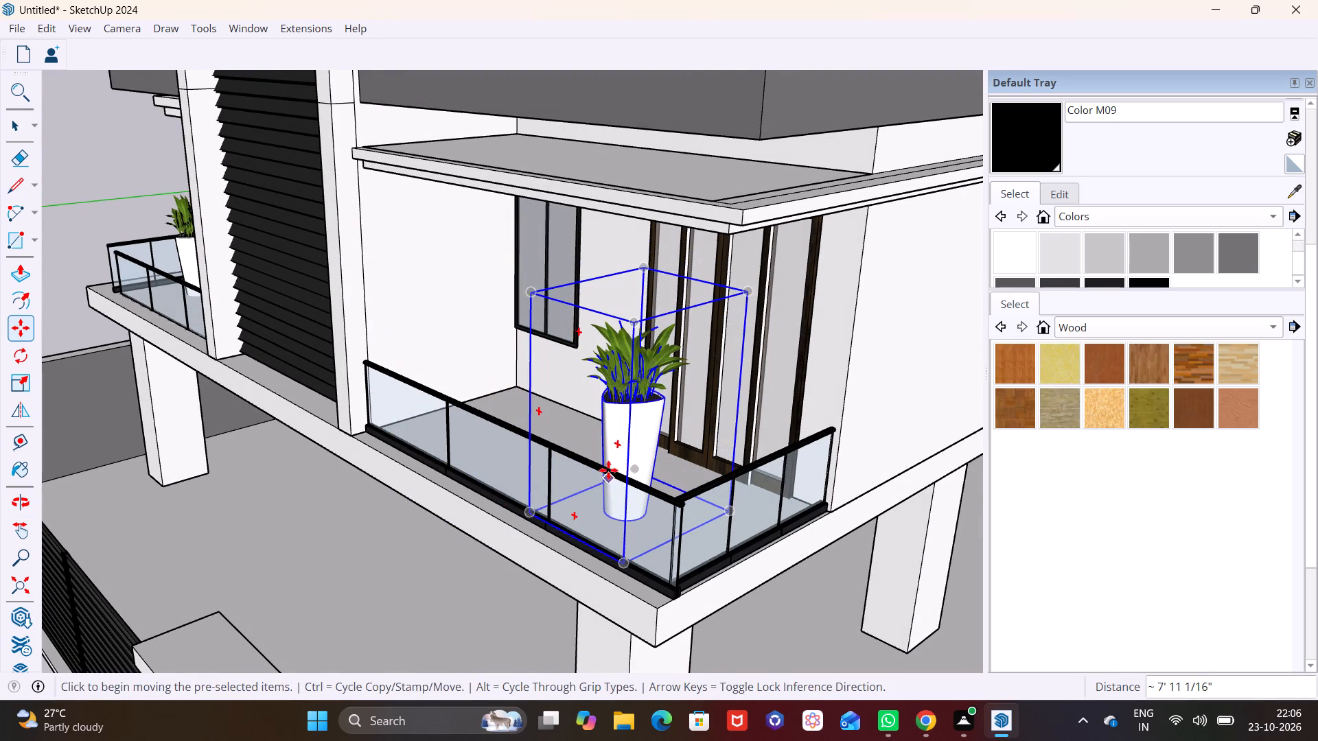
Copy the lowest balcony's potted plant about 44' up to the top balcony's outer corner, above the upper wood-clad balcony.
scroll(608, 470, down, 10)
click(619, 513)
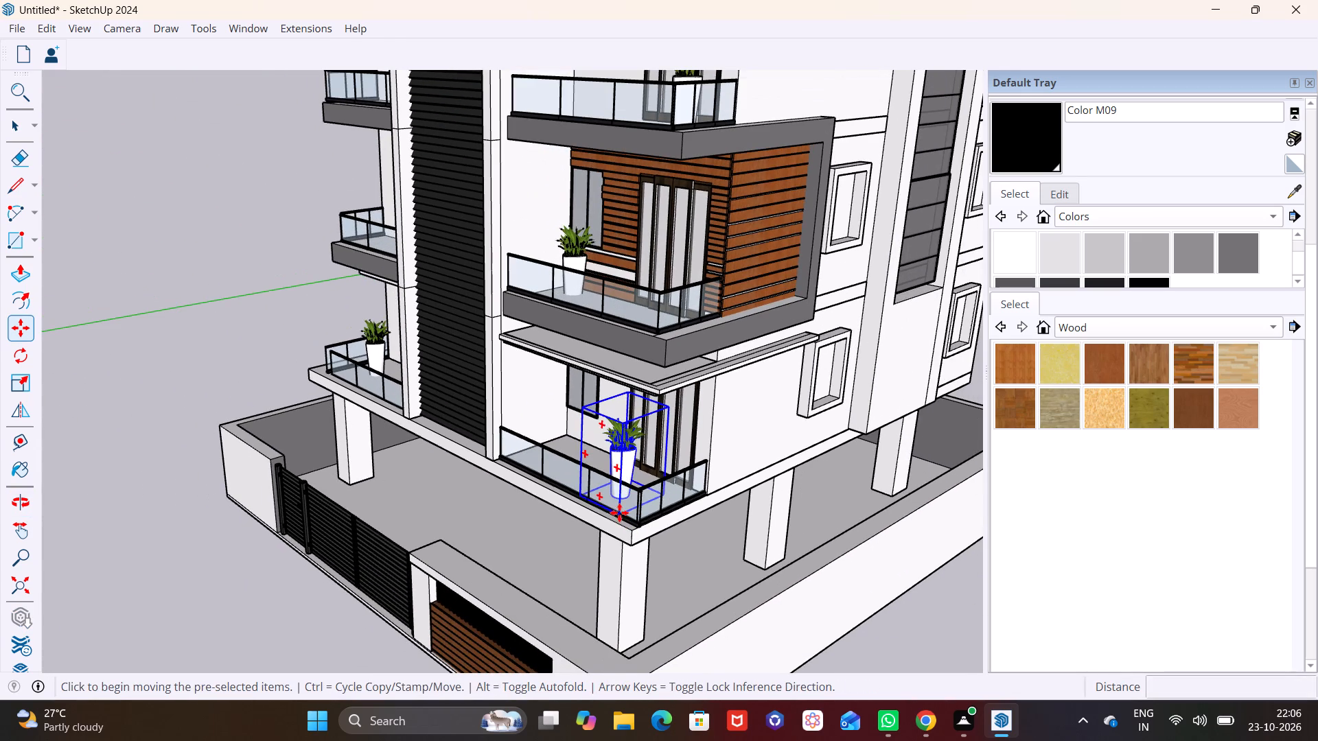
scroll(638, 380, down, 3)
shift+middle_drag(649, 368, 620, 642)
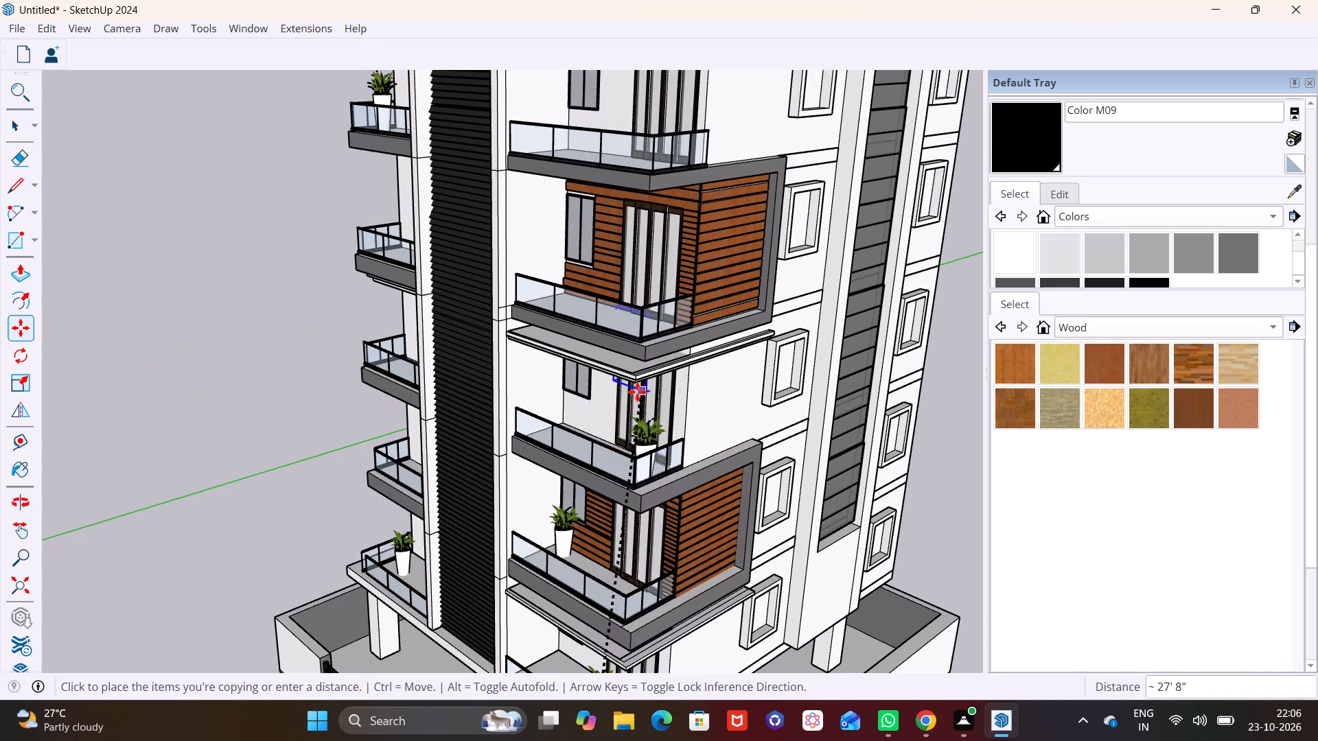
shift+middle_drag(637, 398, 658, 524)
scroll(564, 414, up, 5)
scroll(735, 259, up, 1)
shift+middle_drag(748, 288, 750, 375)
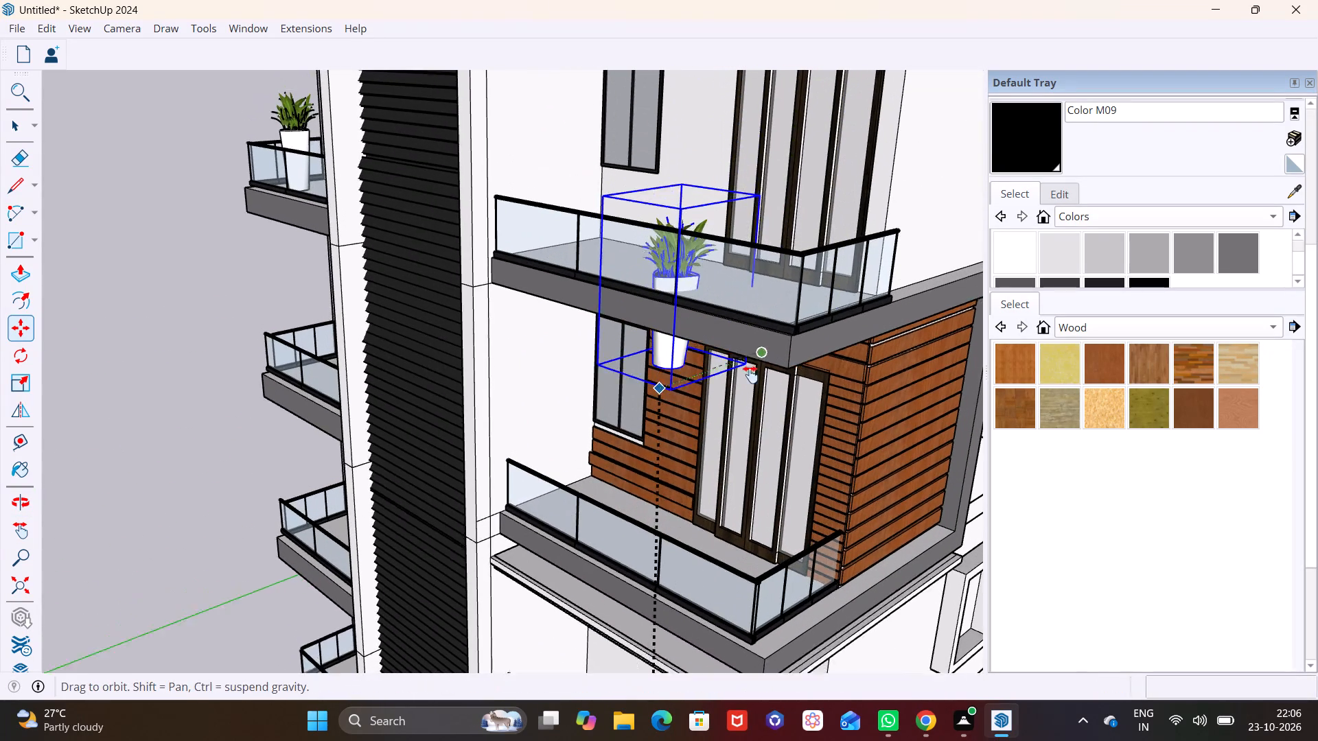
shift+middle_drag(750, 375, 748, 379)
click(770, 354)
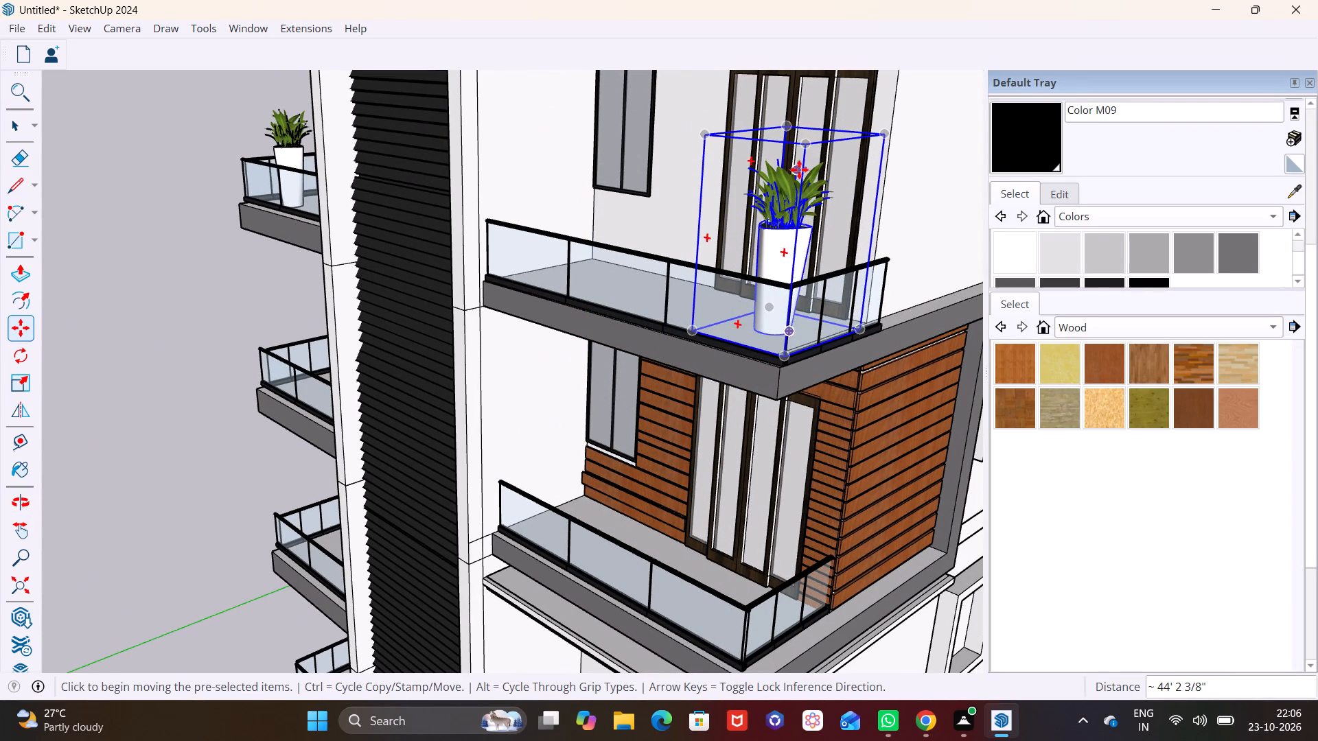
Copy the top balcony's potted plant about 16' 8" down to the window end of the upper wood-clad balcony.
click(799, 169)
scroll(629, 388, down, 1)
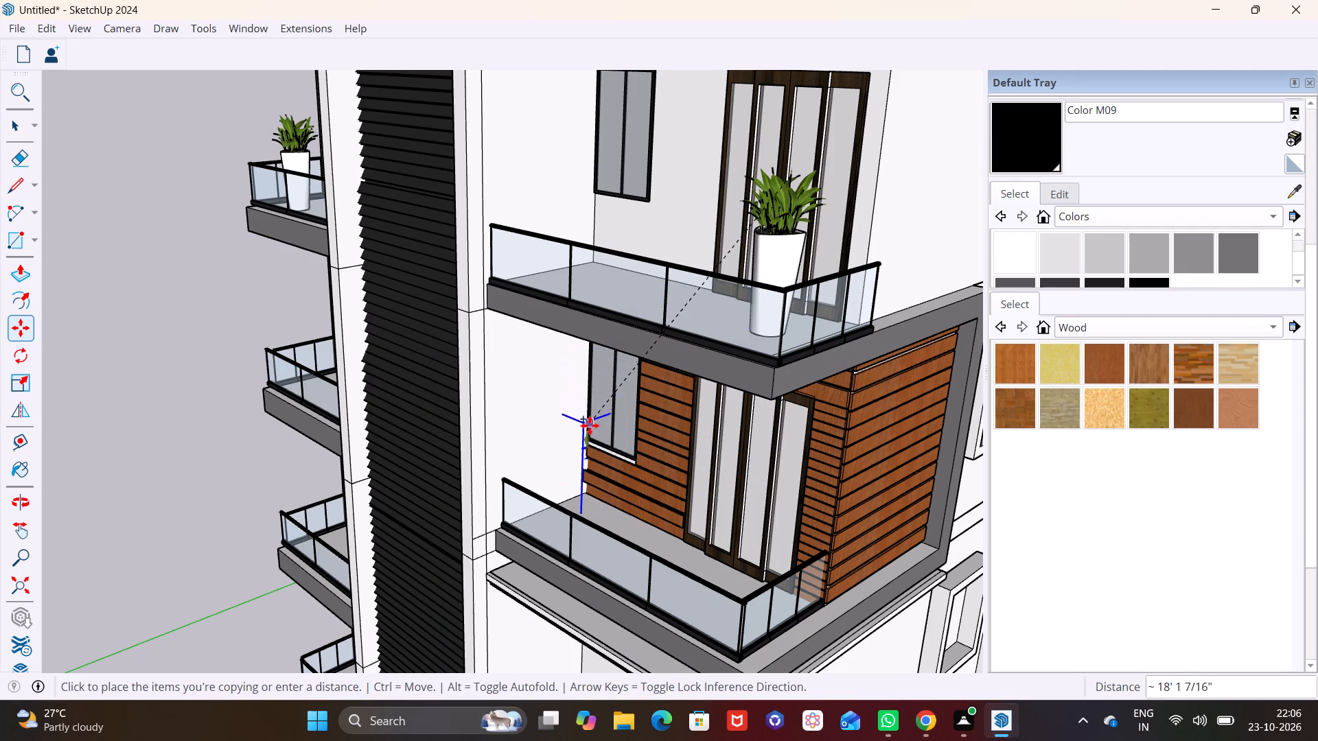
middle_drag(579, 413, 621, 390)
scroll(622, 390, down, 1)
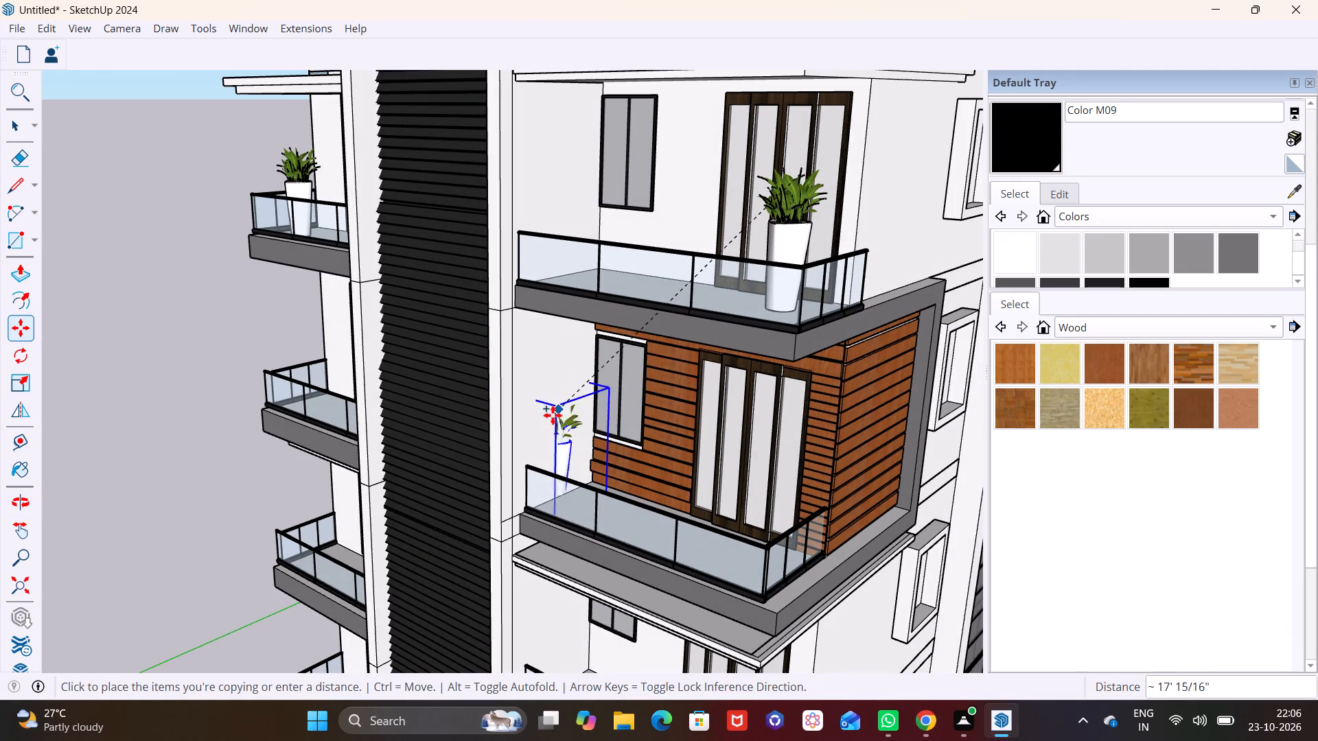
middle_drag(594, 442, 752, 429)
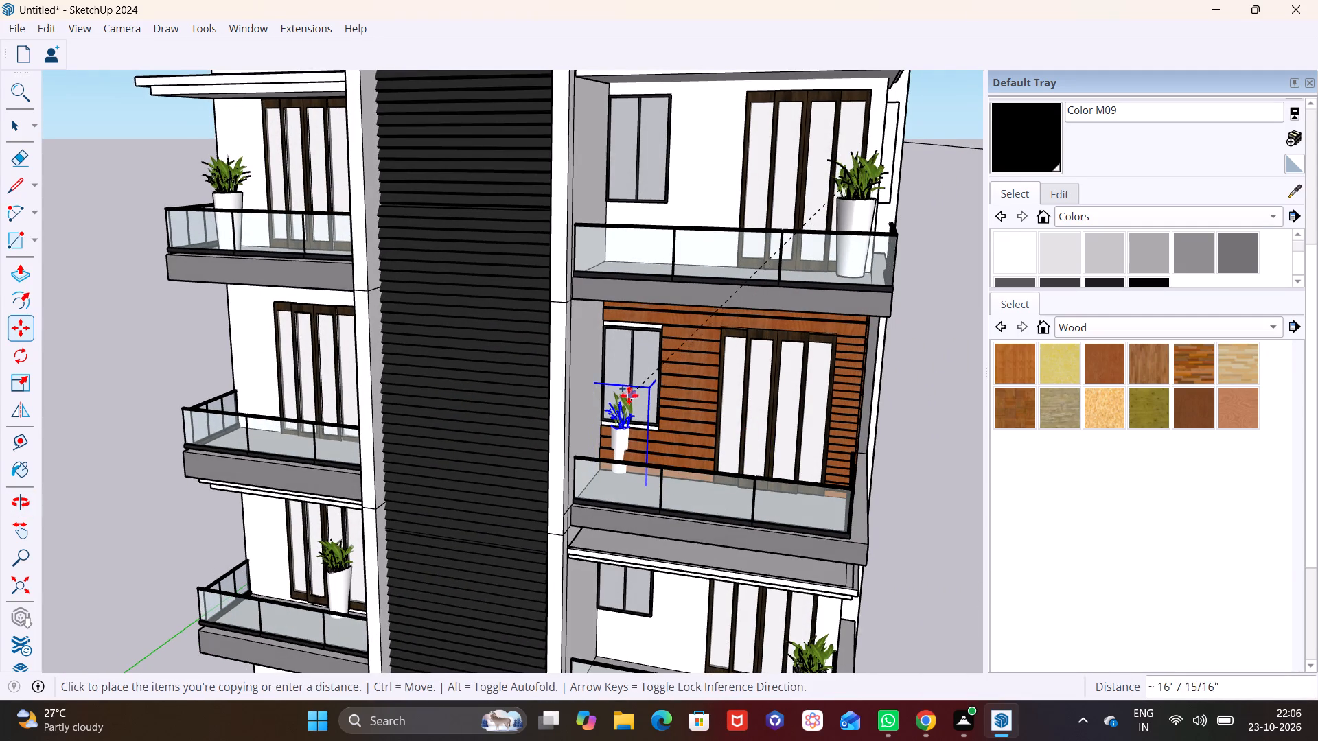
click(635, 386)
Move the upper wood-clad balcony's plant about 5' 9" toward the front glass railing and clear the selection.
middle_drag(731, 425, 362, 494)
scroll(475, 469, up, 5)
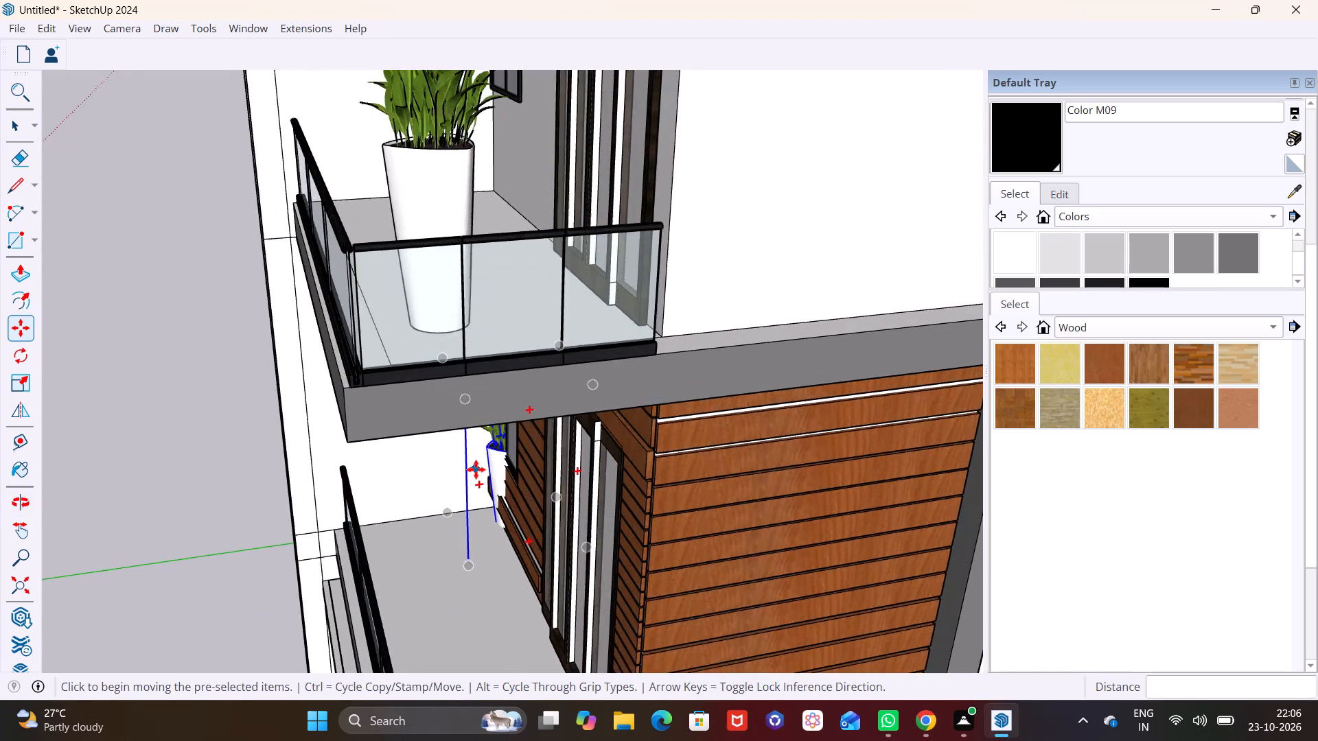
shift+middle_drag(496, 457, 711, 387)
click(671, 492)
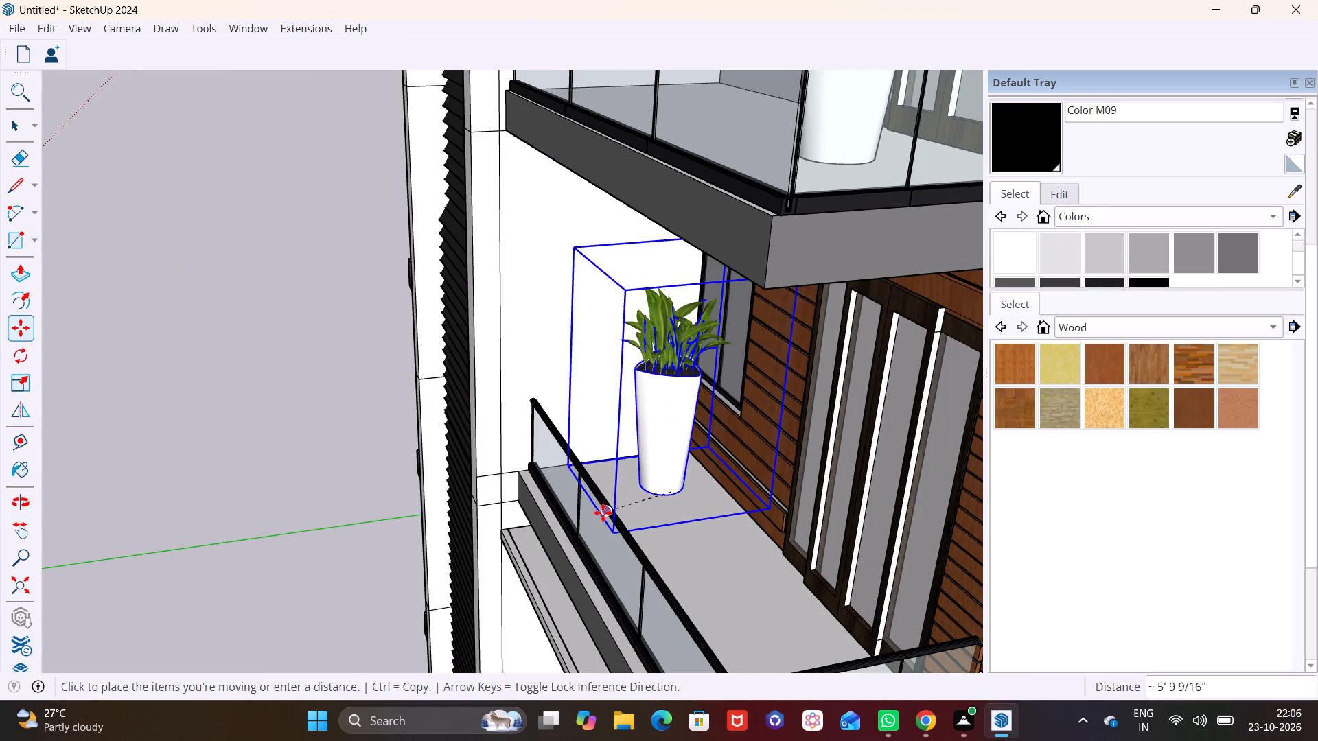
click(603, 513)
key(space)
click(331, 474)
Examine the whole building from several angles and distances to check the plant arrangement across the balconies.
scroll(375, 453, down, 13)
middle_drag(599, 473, 841, 414)
scroll(751, 443, down, 3)
shift+middle_drag(678, 495, 710, 359)
middle_drag(656, 437, 771, 408)
scroll(771, 408, up, 1)
middle_drag(771, 408, 772, 408)
middle_drag(577, 436, 689, 474)
scroll(689, 474, down, 7)
middle_drag(616, 457, 366, 452)
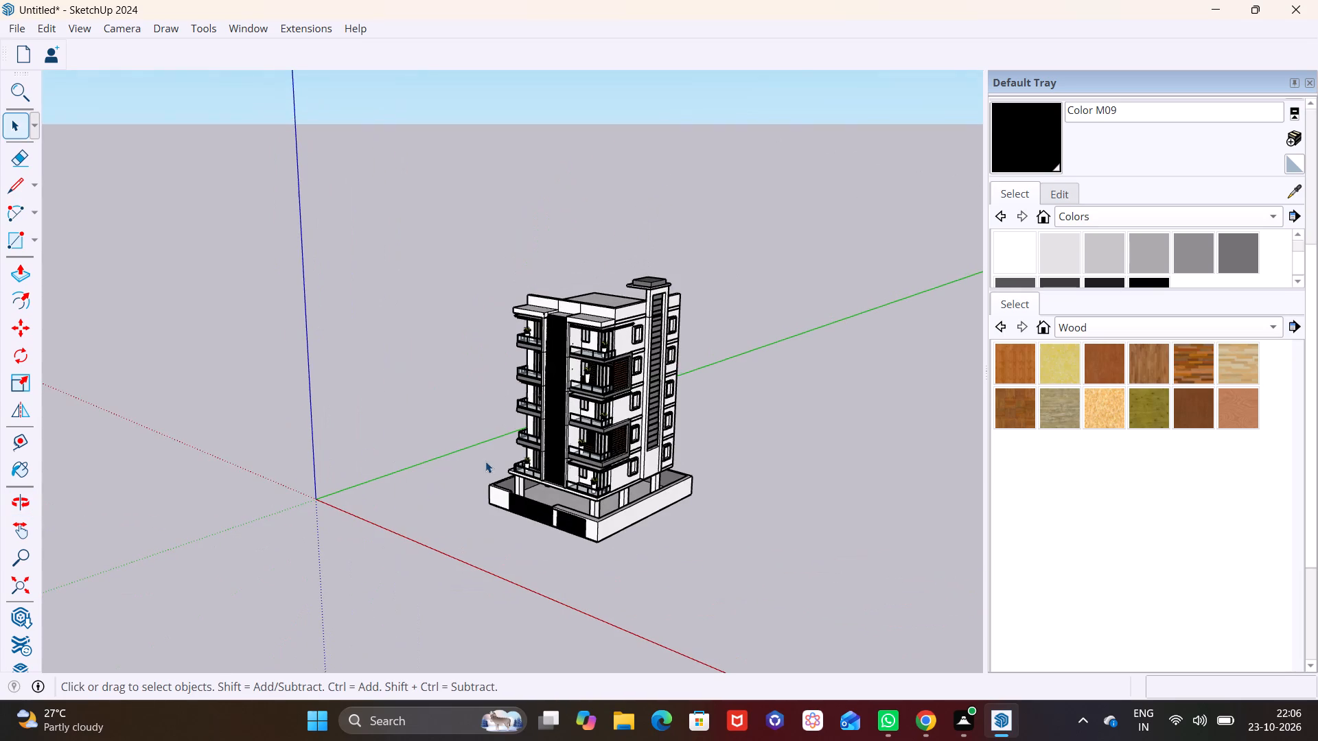
click(725, 543)
scroll(589, 494, up, 1)
middle_drag(589, 494, 605, 503)
scroll(608, 503, up, 5)
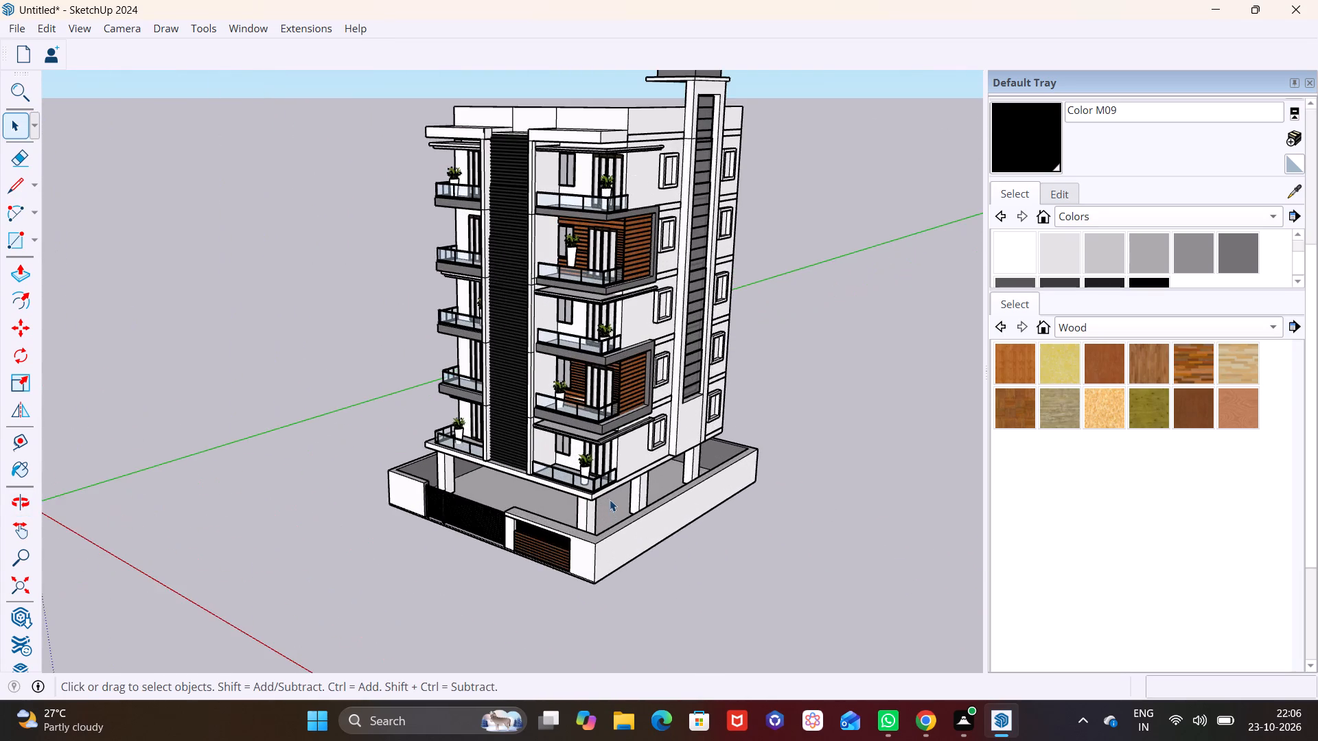
Examine the whole building from the front corner, ending on a low view that shows both balcony columns and the side wall.
shift+middle_drag(610, 497, 605, 553)
middle_drag(602, 549, 636, 467)
scroll(614, 496, up, 3)
middle_drag(616, 507, 623, 524)
scroll(622, 512, down, 1)
shift+middle_drag(618, 508, 612, 552)
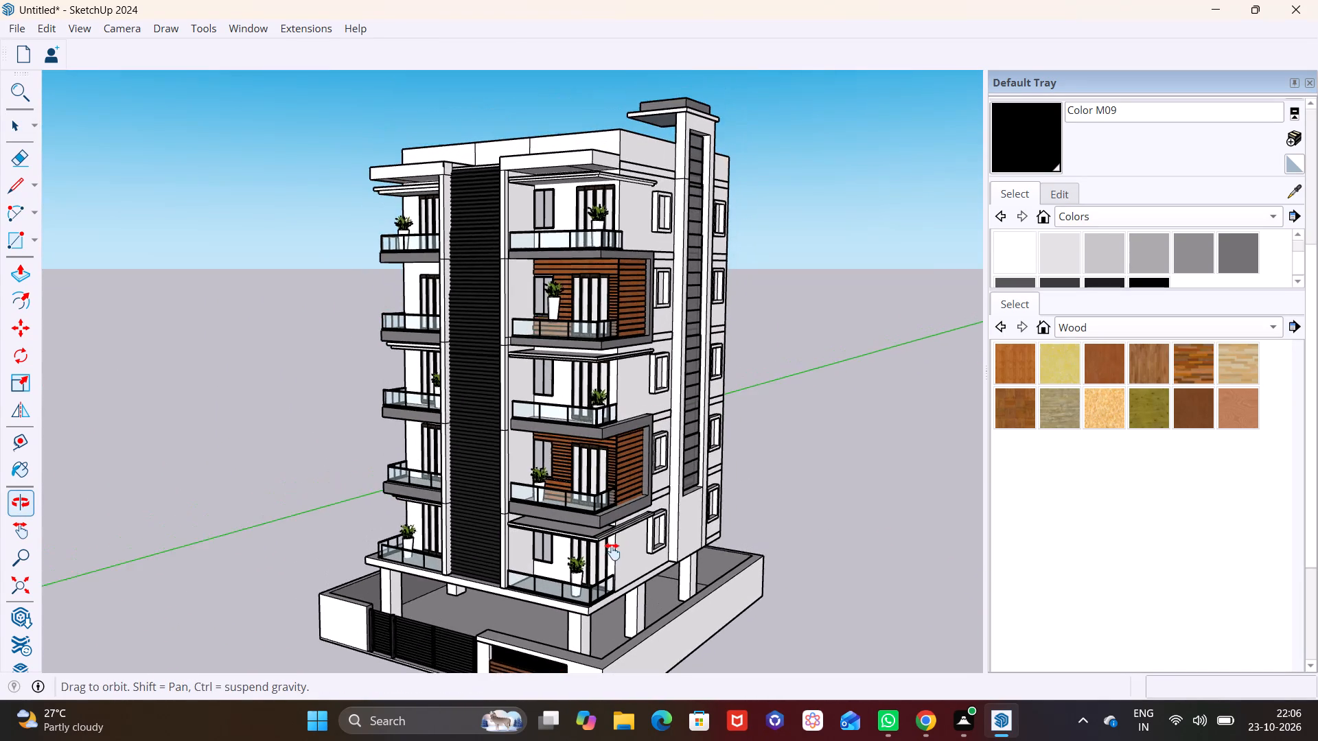
shift+middle_drag(612, 552, 611, 538)
middle_drag(614, 537, 625, 507)
shift+middle_drag(612, 532, 606, 519)
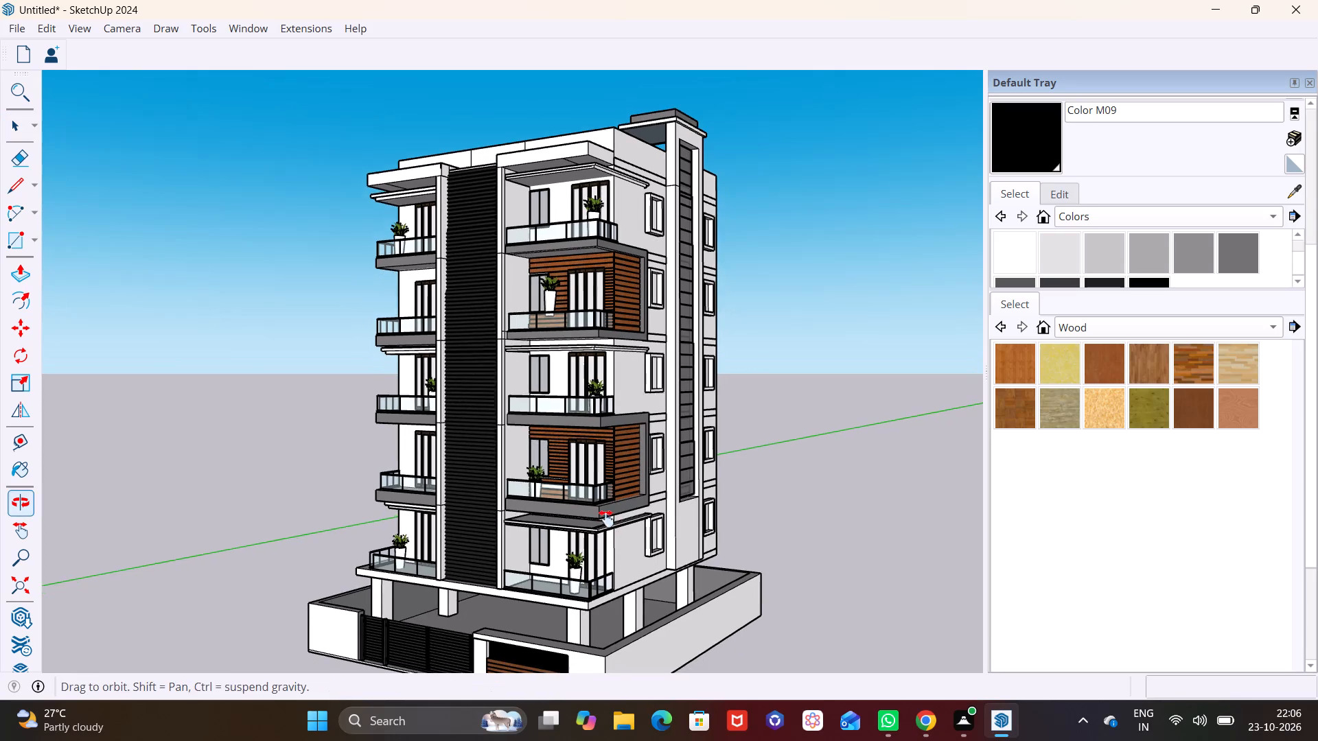
shift+middle_drag(606, 519, 608, 499)
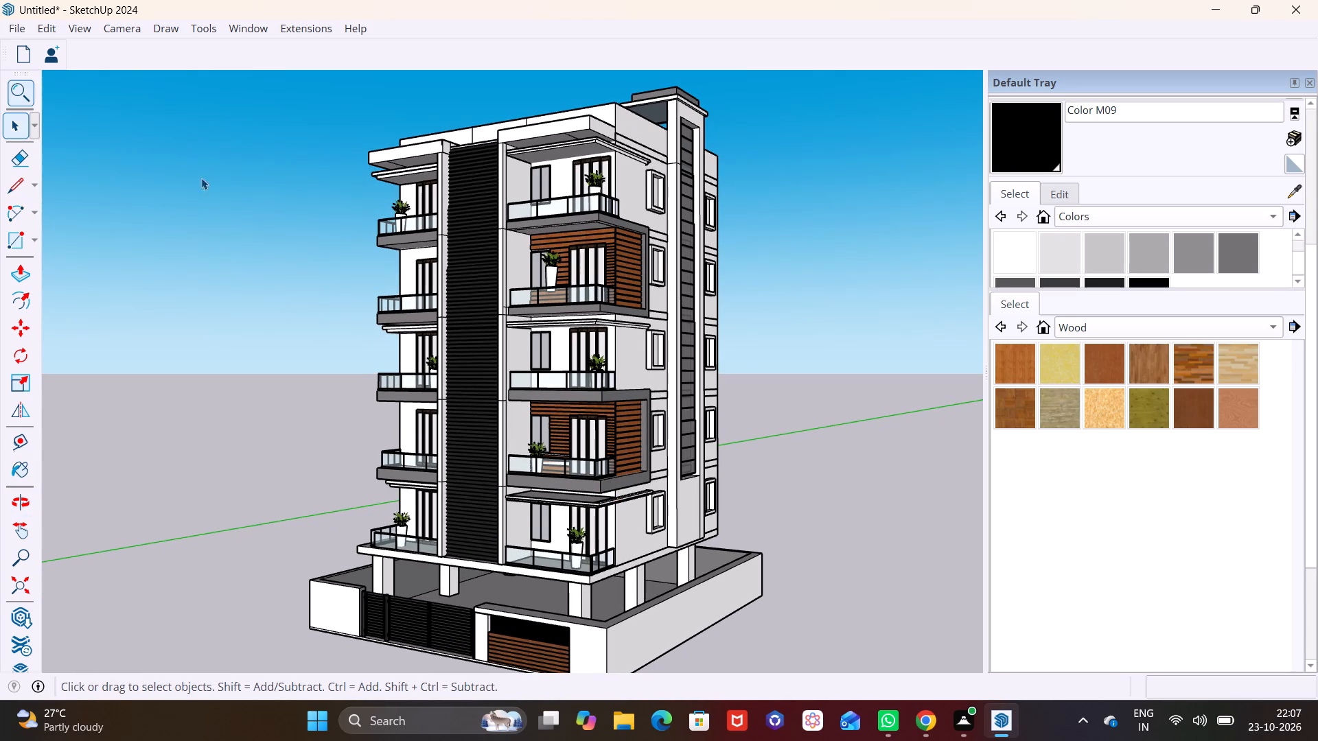
Save the model to the Desktop as a SketchUp file named apt.
key(ctrl+s)
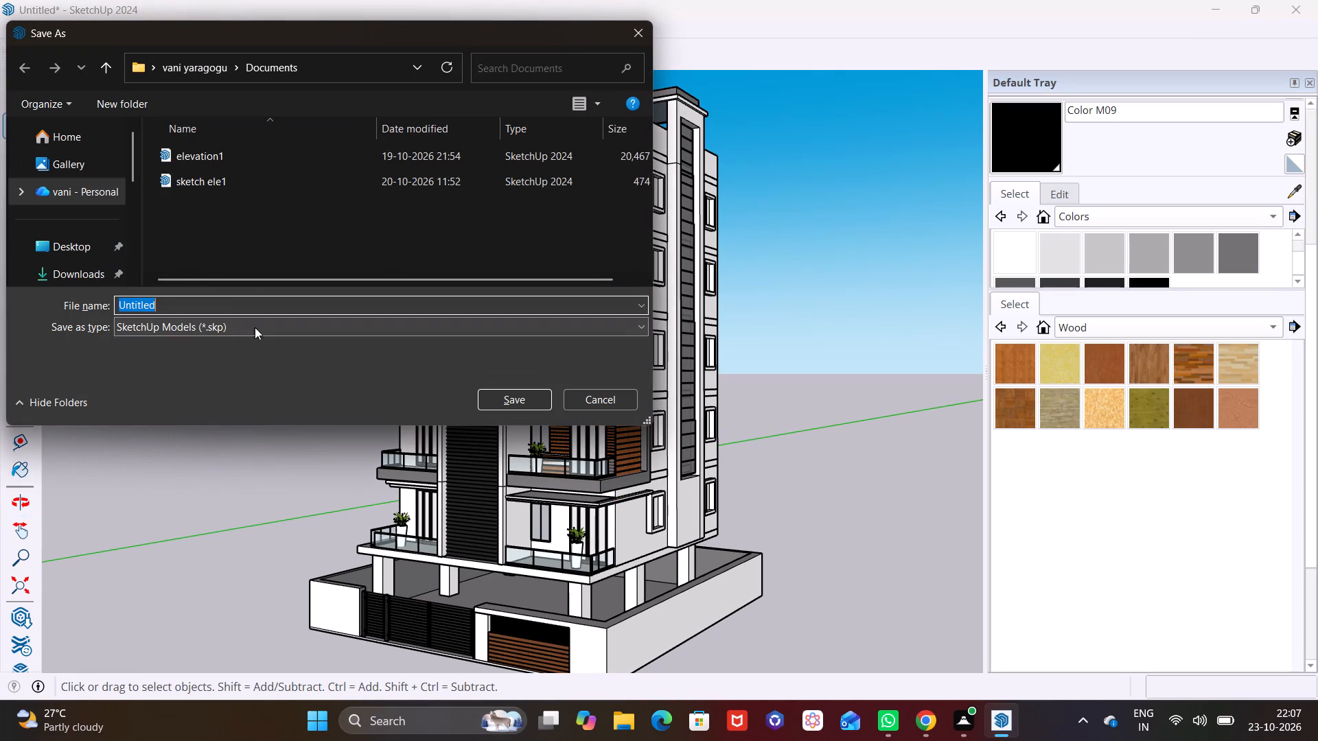
key(BackSpace)
text(apt)
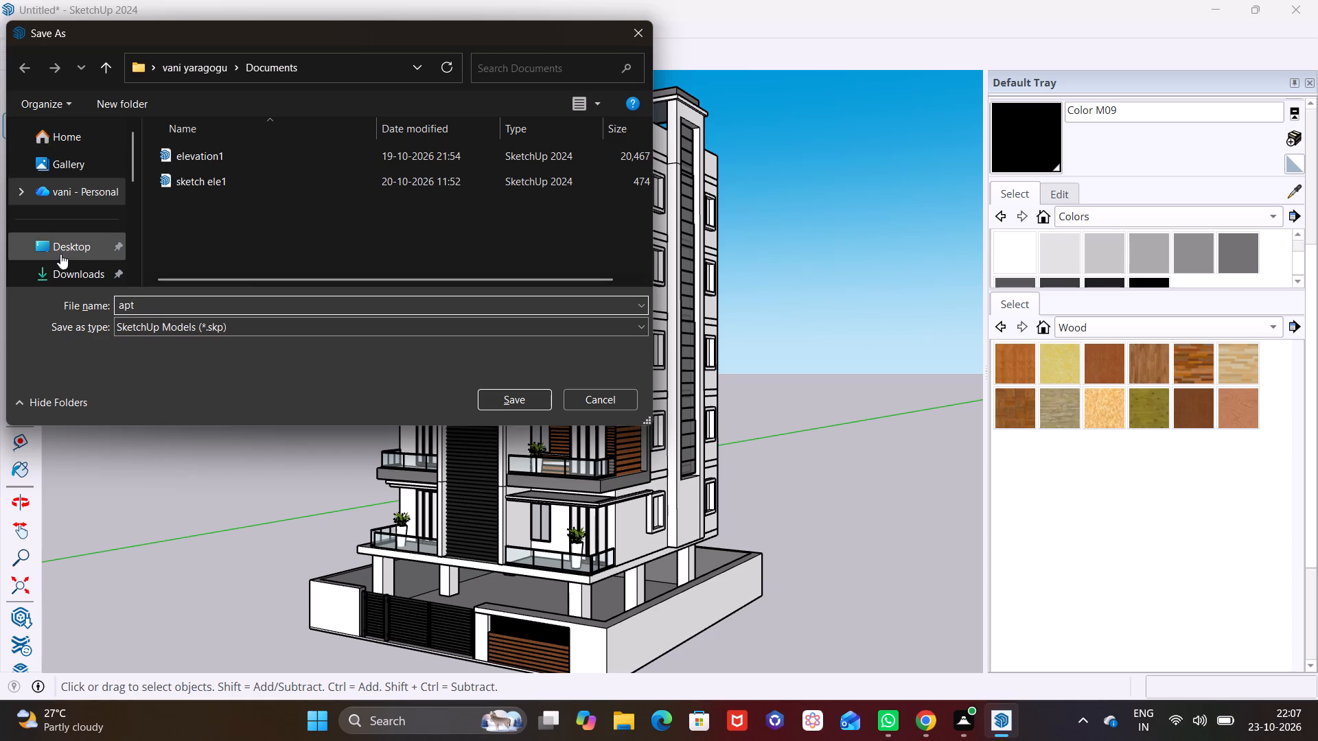
click(65, 245)
click(499, 404)
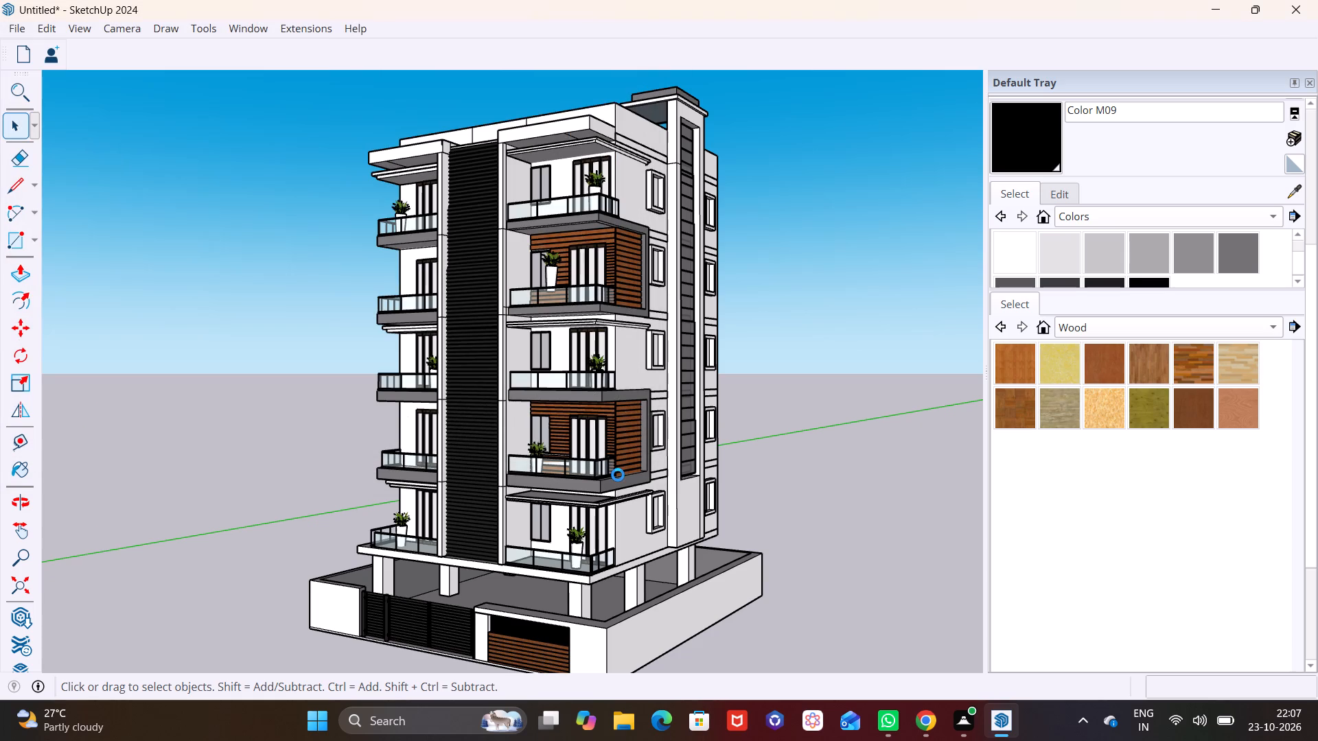
Print the current view with Microsoft Print to PDF, saving it to the Desktop as apt2.
key(ctrl+p)
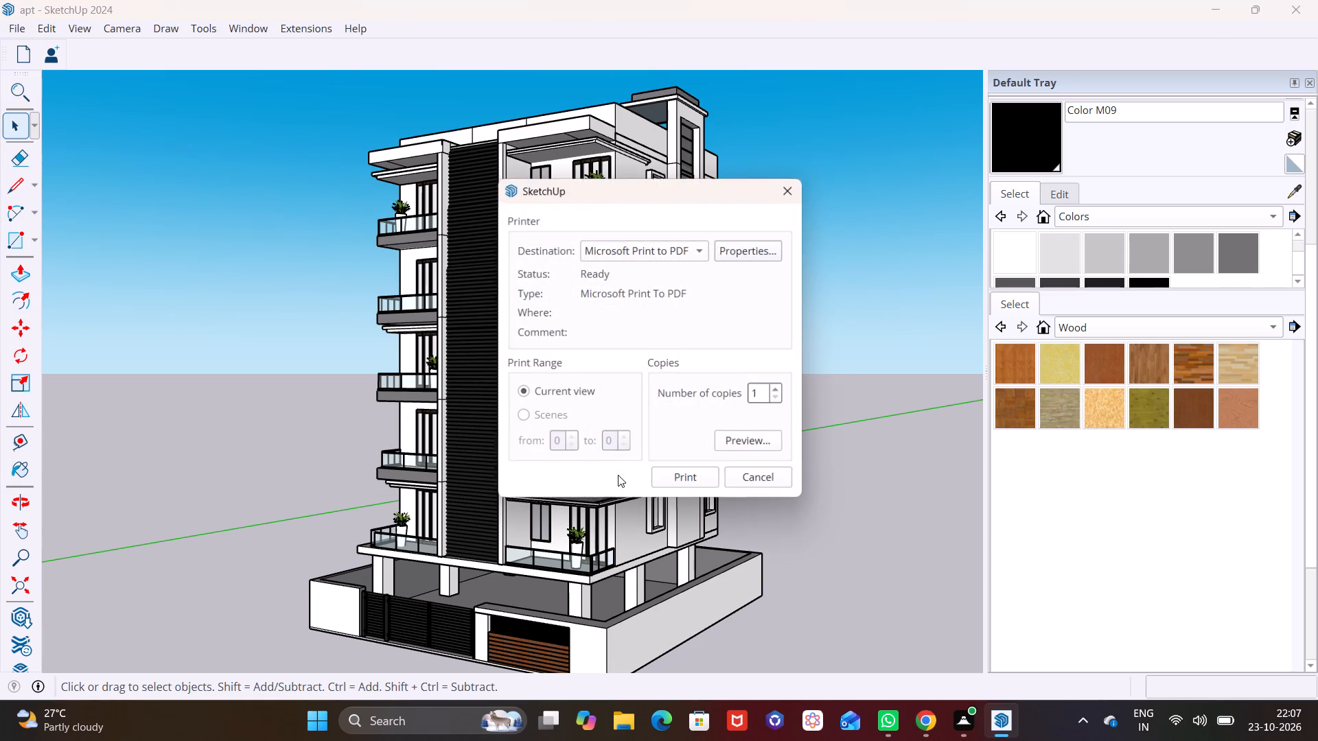
click(681, 475)
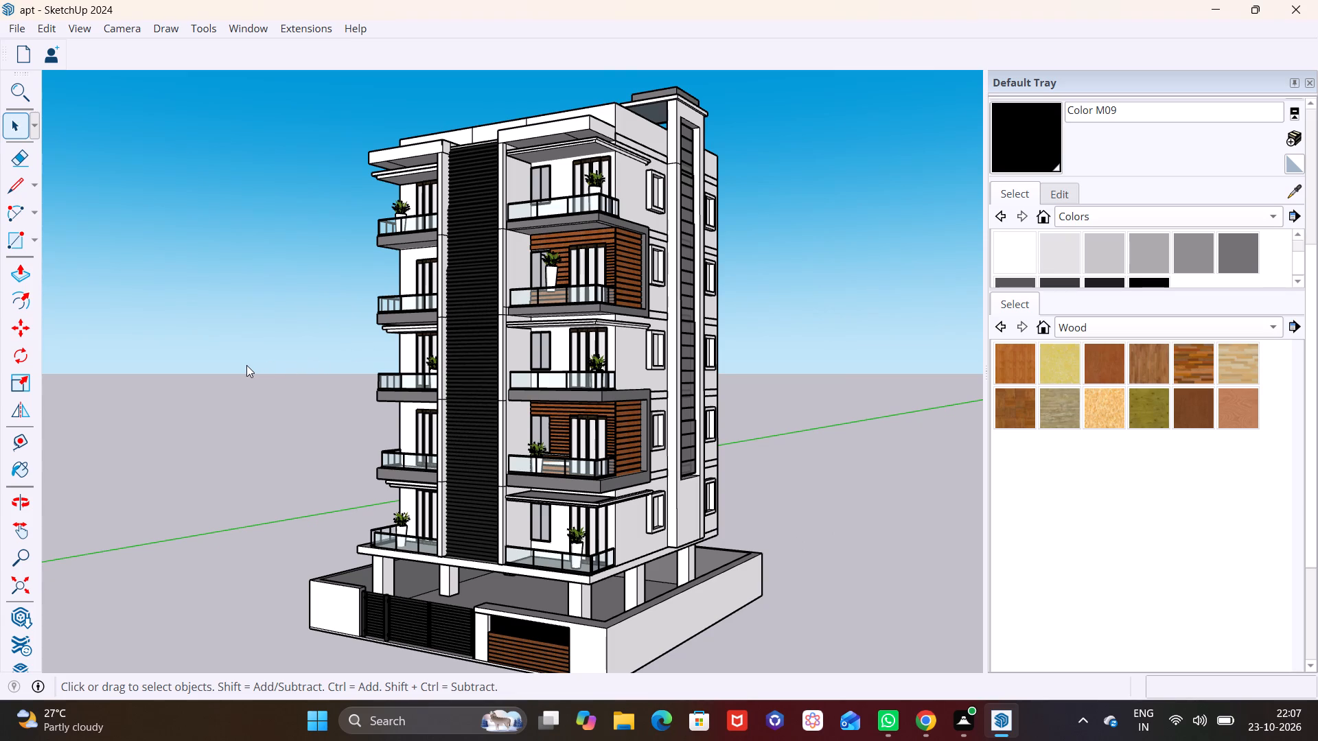
click(91, 252)
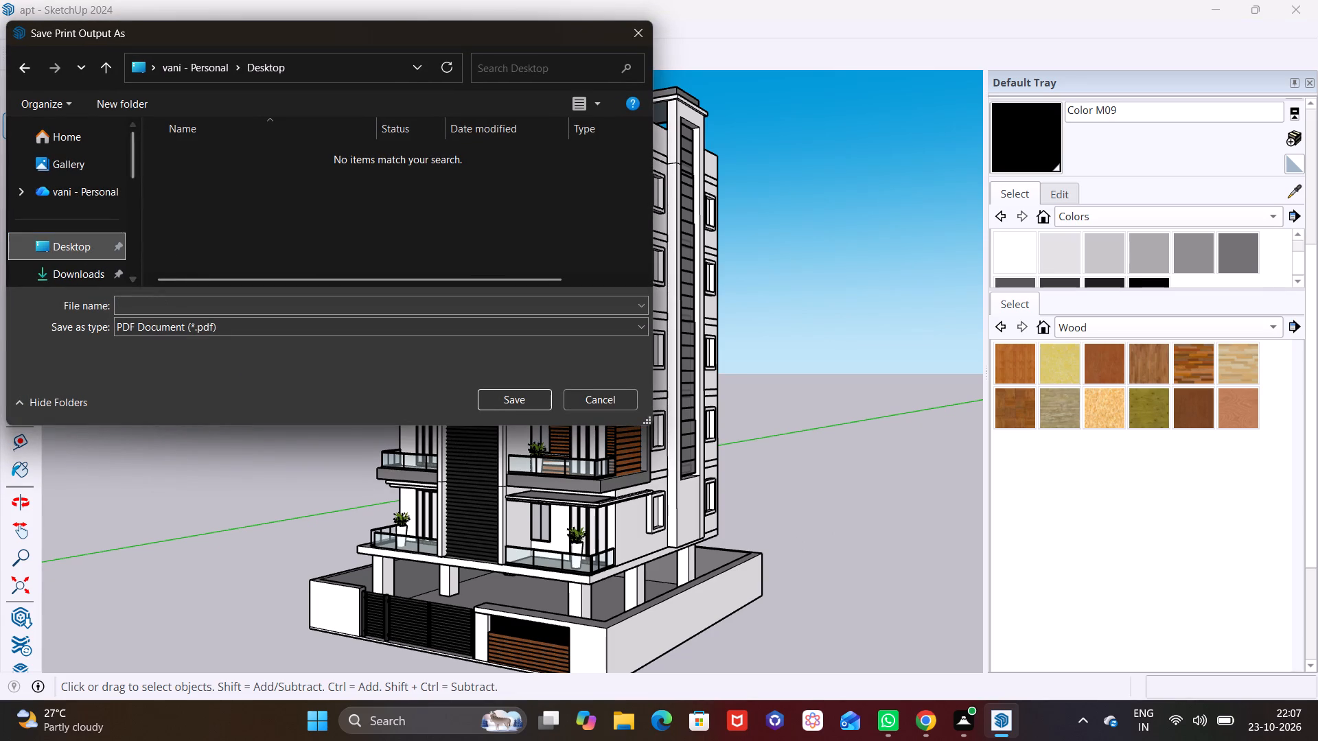
click(167, 303)
text(apt)
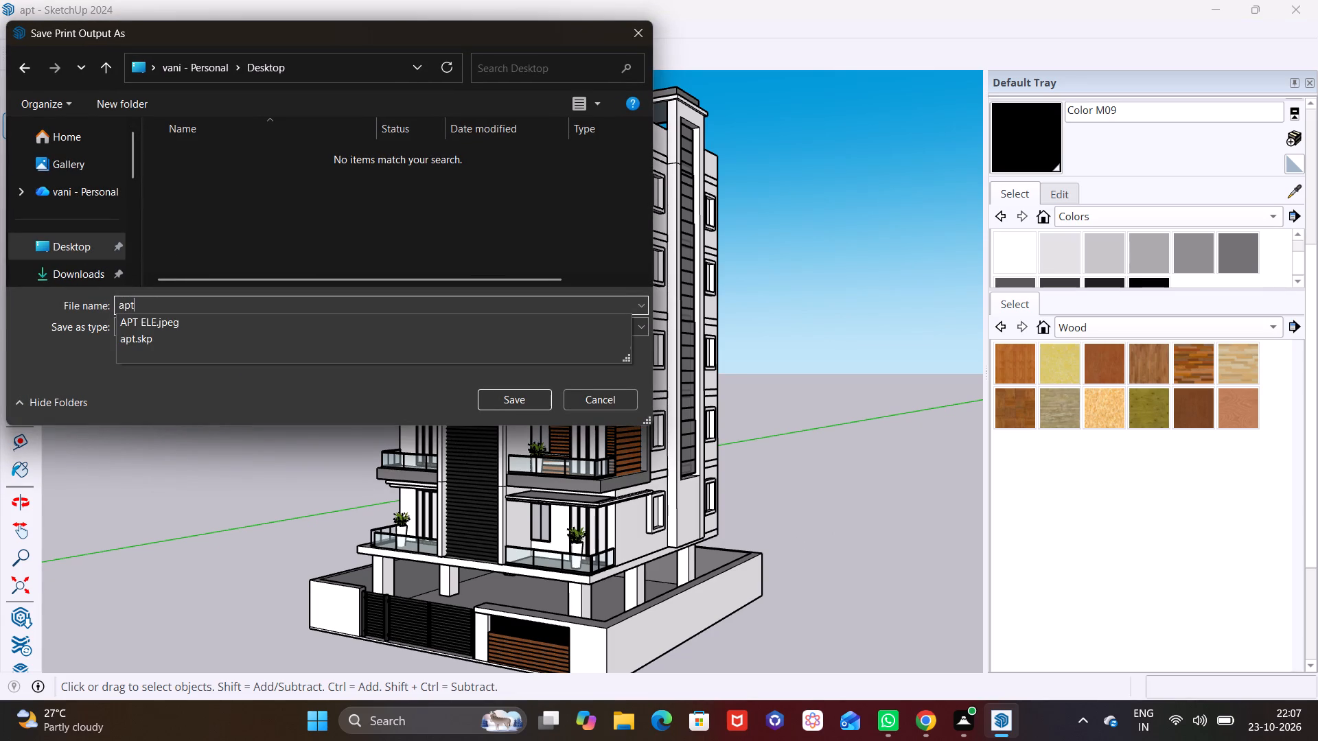
key(2)
click(507, 405)
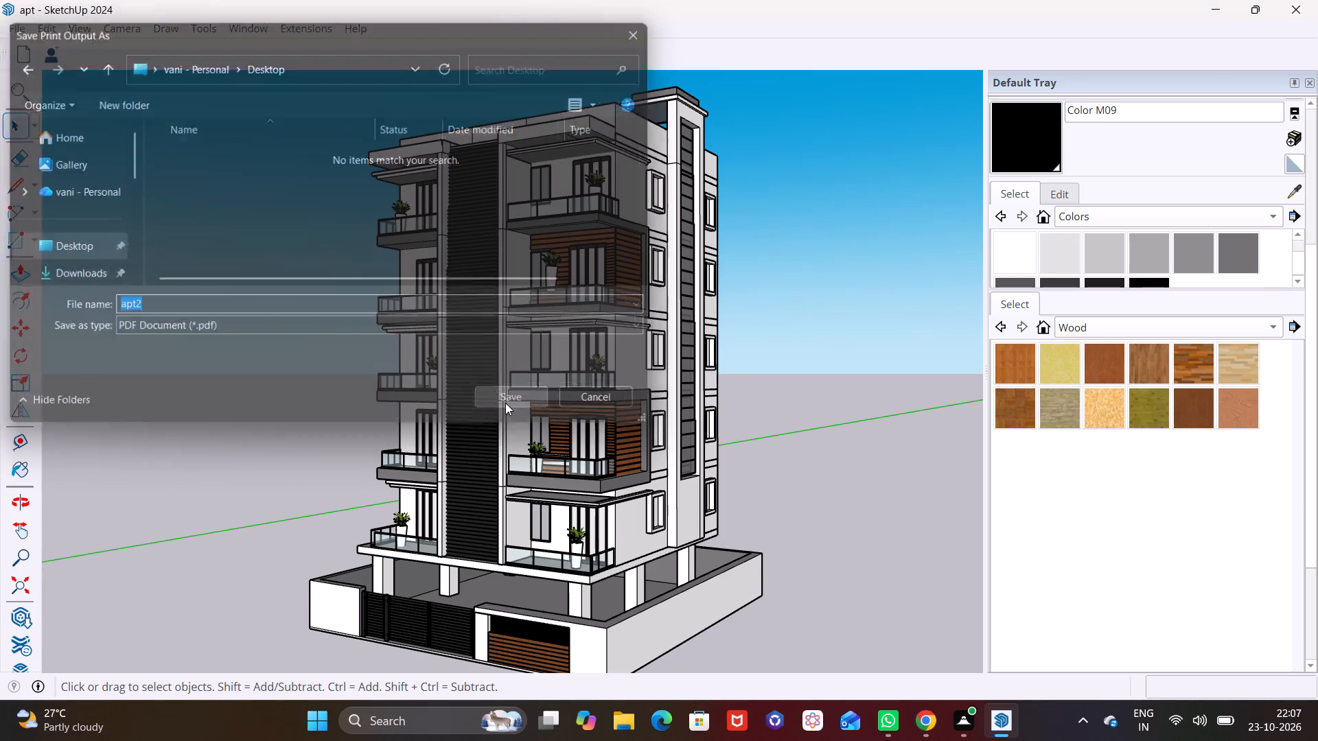